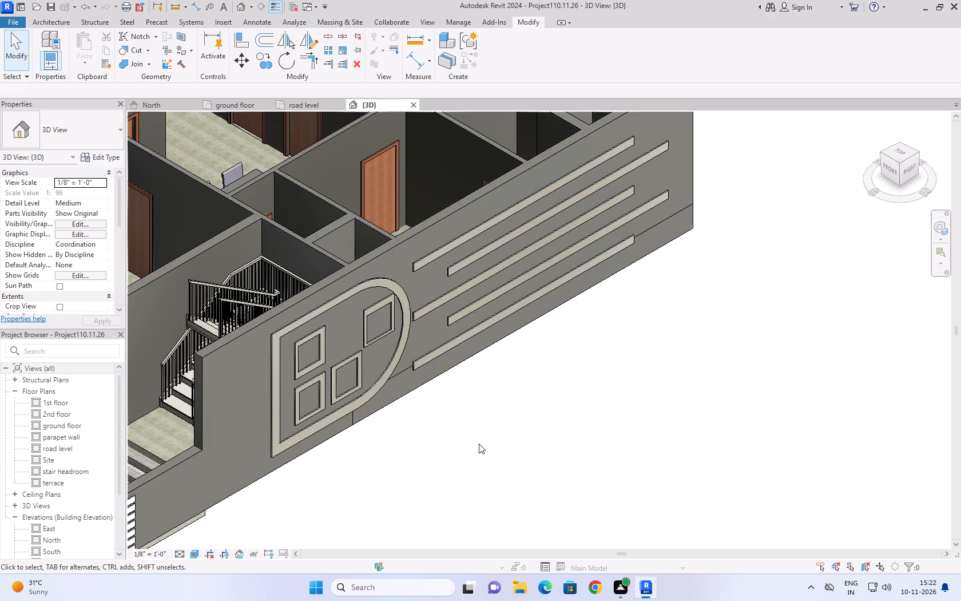
Assign the Clad - White material to the side wall's decorative extrusion by editing its in-place model.
scroll(479, 444, "down", 9)
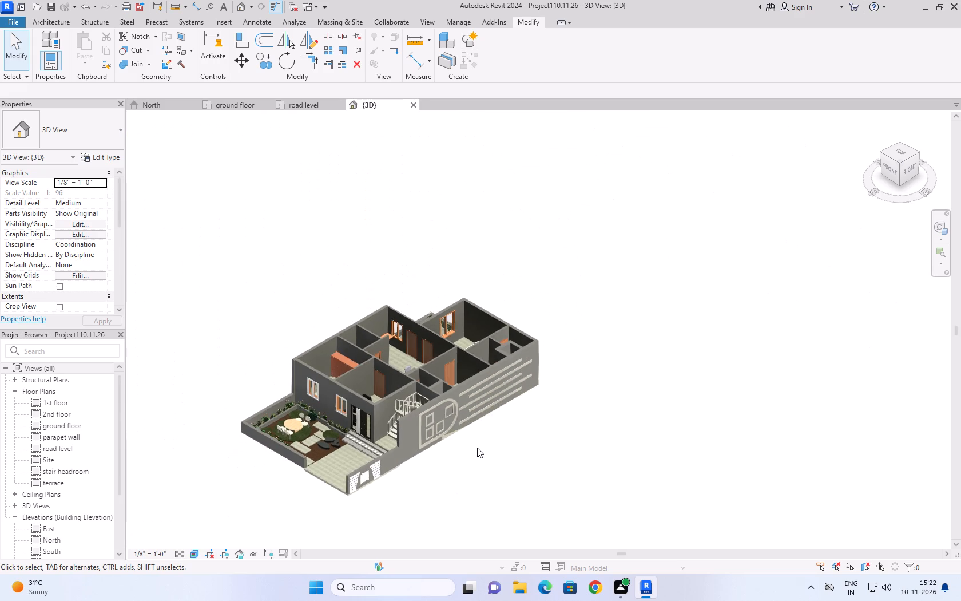
scroll(474, 457, "up", 6)
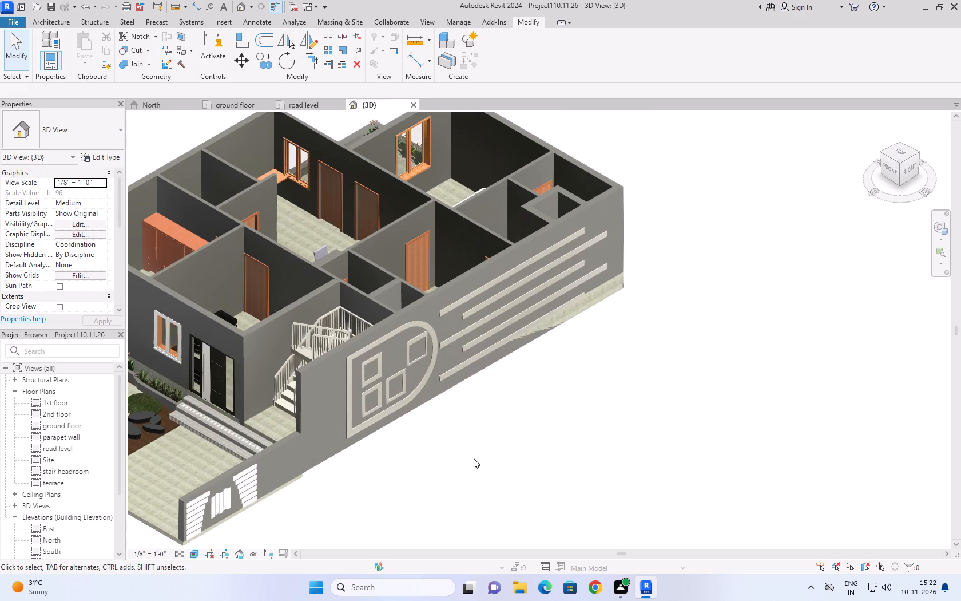
left_click(428, 342)
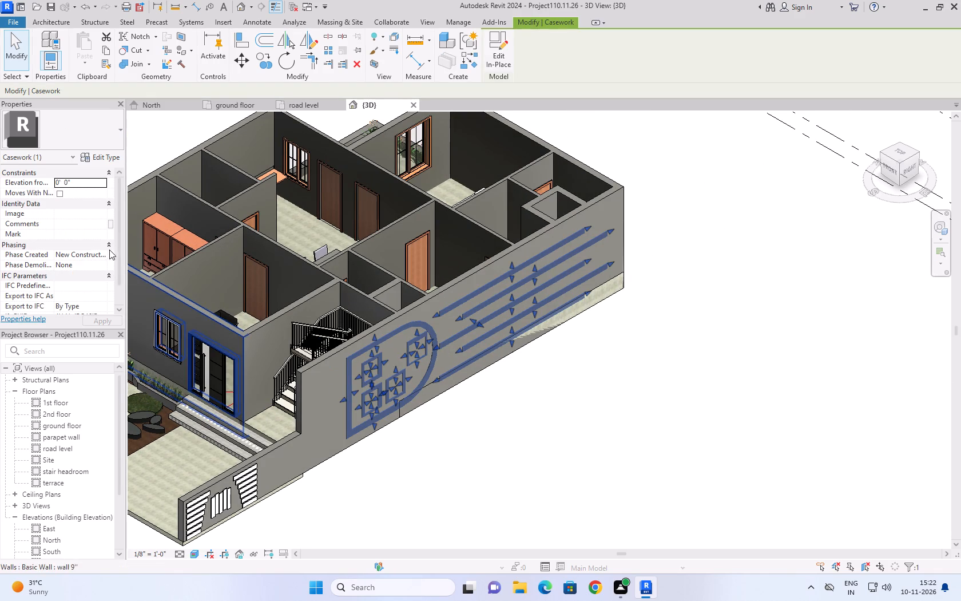
left_click(488, 50)
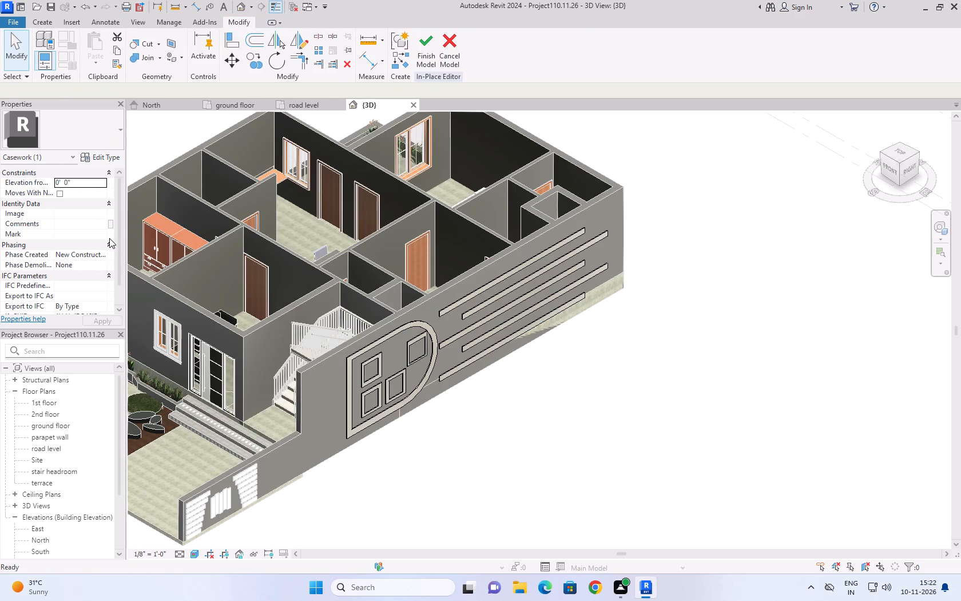
left_click(485, 301)
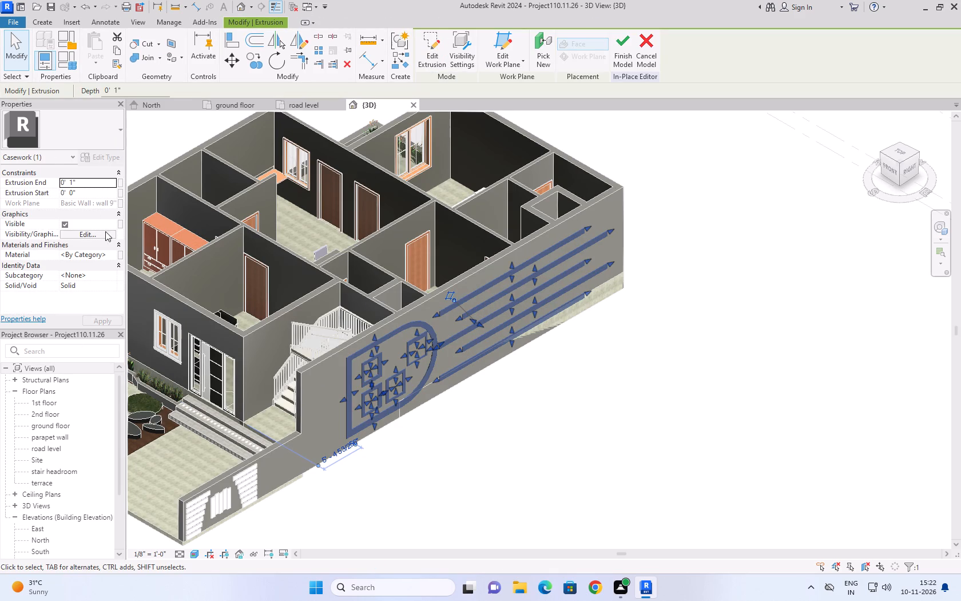
left_click(113, 258)
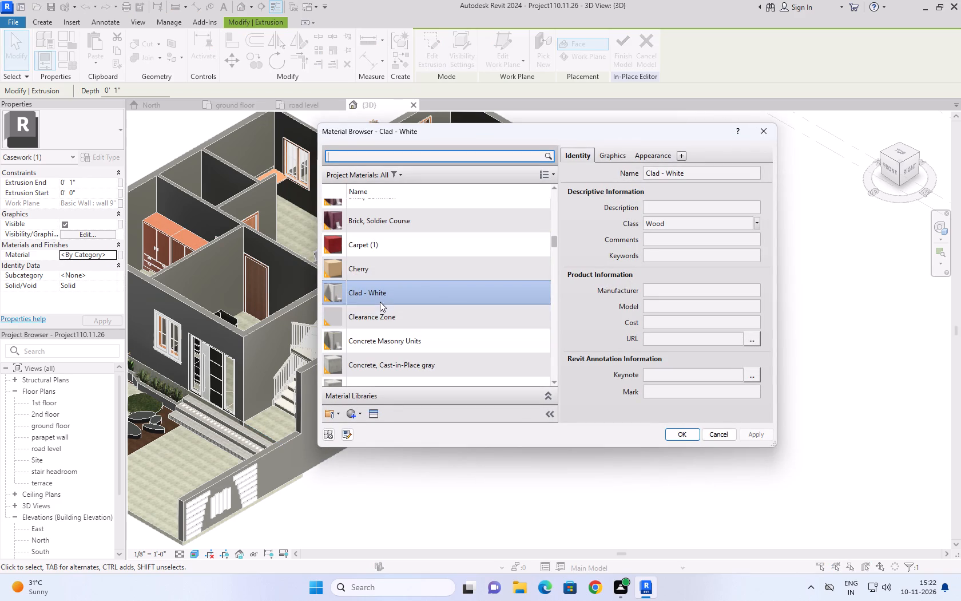
scroll(380, 299, "up", 3)
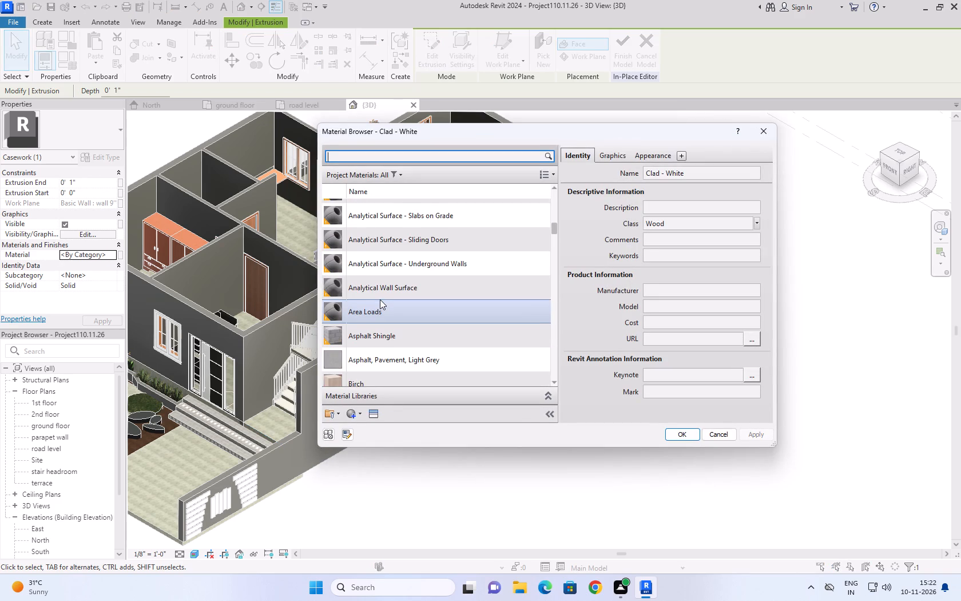
scroll(380, 299, "up", 6)
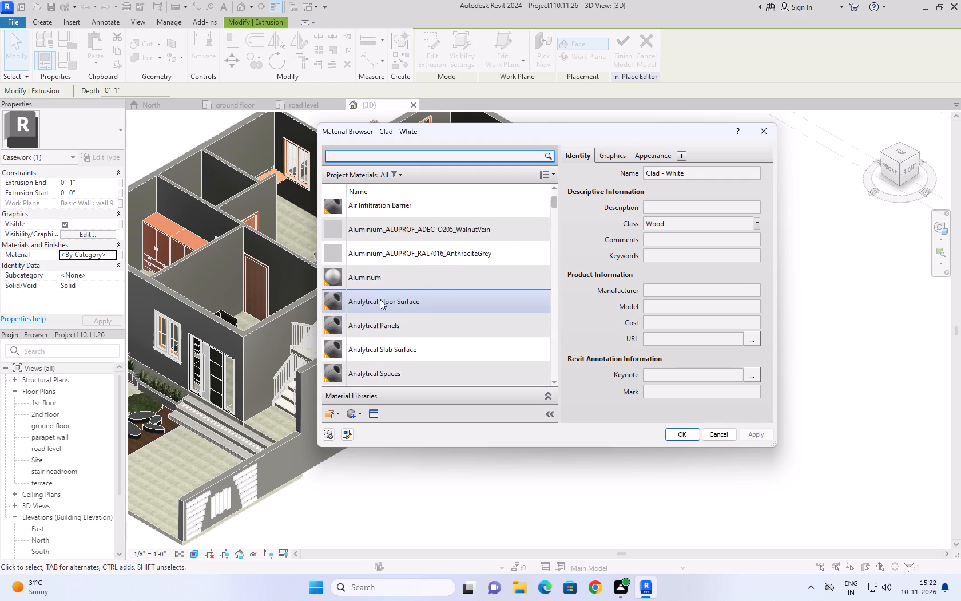
scroll(380, 299, "up", 2)
scroll(380, 299, "down", 8)
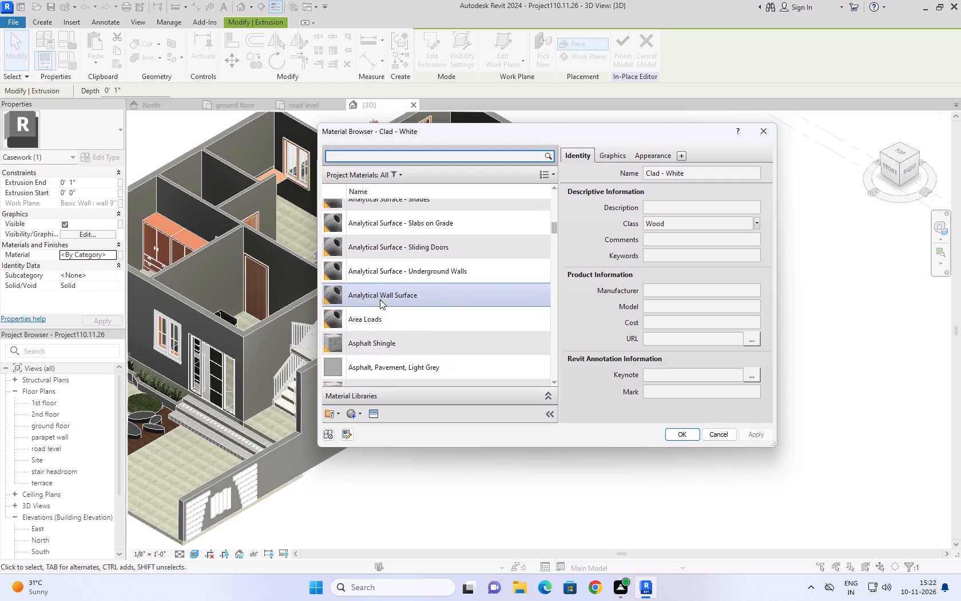
scroll(380, 299, "down", 1)
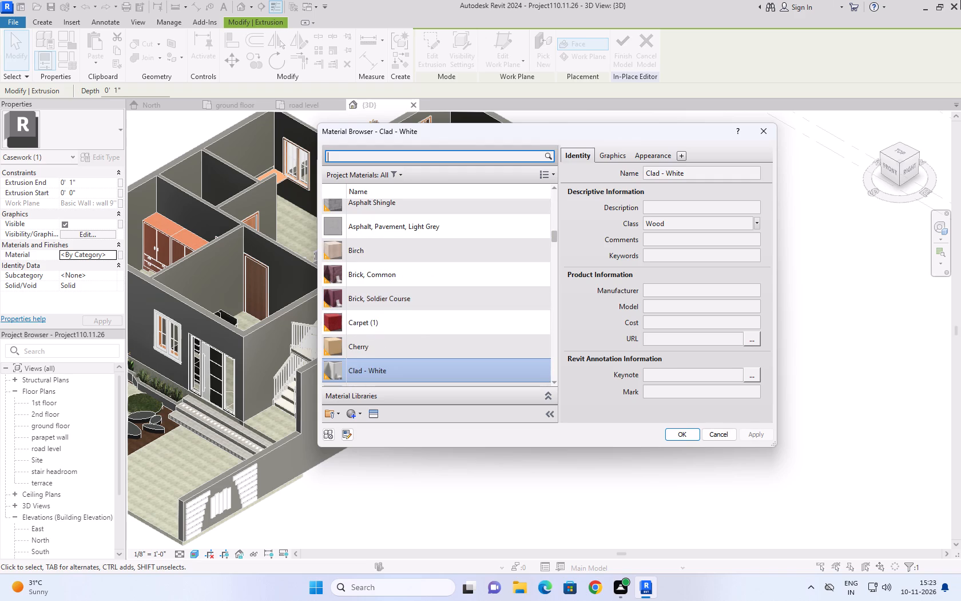
scroll(450, 242, "down", 1)
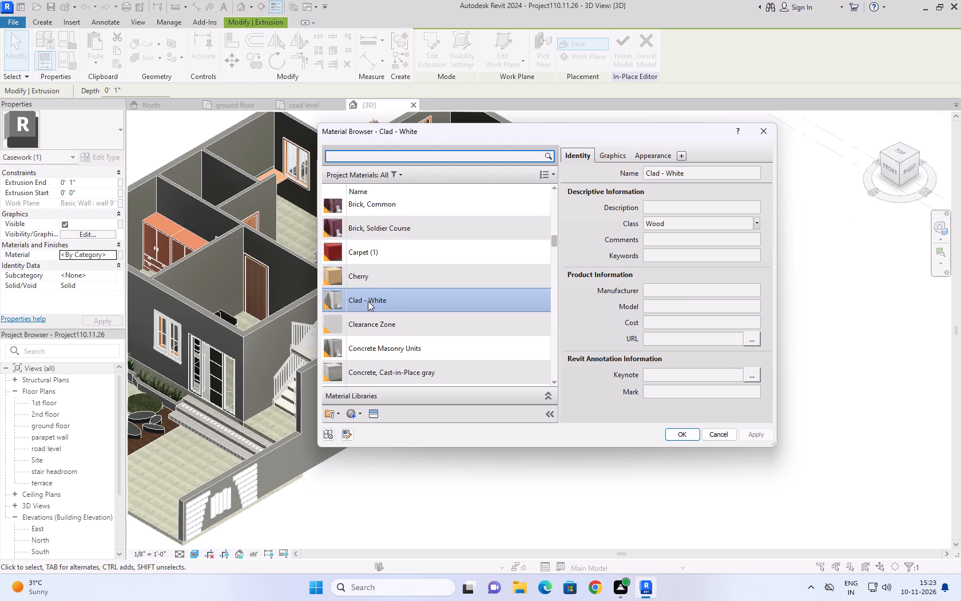
left_click(368, 301)
left_click(690, 435)
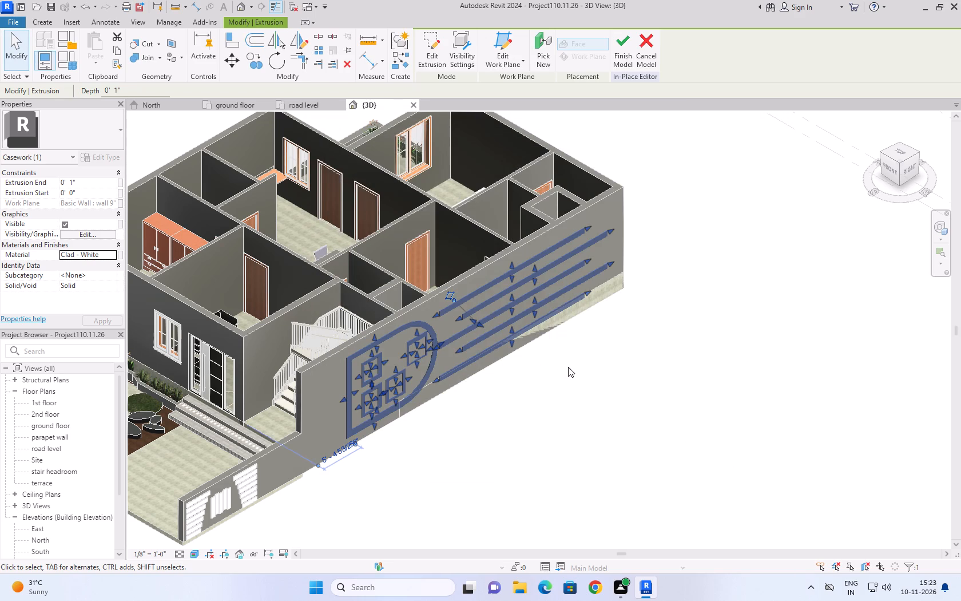
left_click(568, 367)
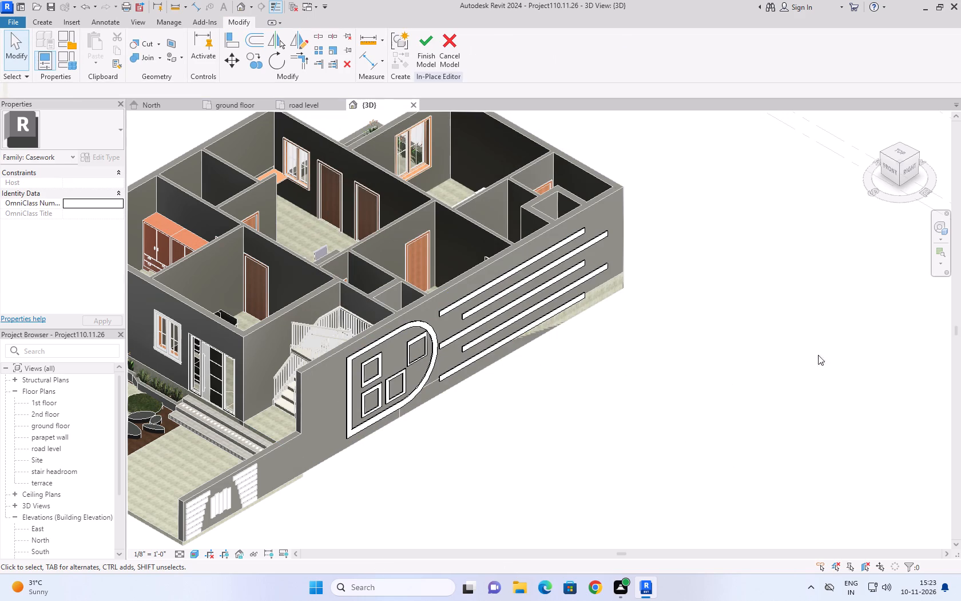
Examine the side wall's white decoration together with the house's front, garden and low wall in 3D.
scroll(551, 355, "down", 4)
scroll(578, 404, "down", 2)
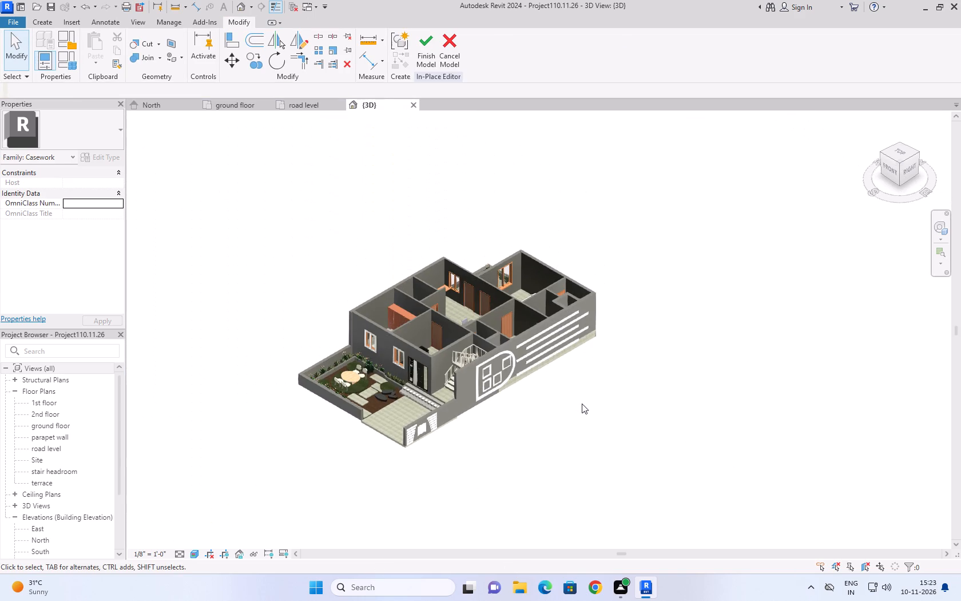
scroll(494, 495, "up", 4)
middle_click_drag(488, 415, 567, 483)
scroll(422, 483, "up", 2)
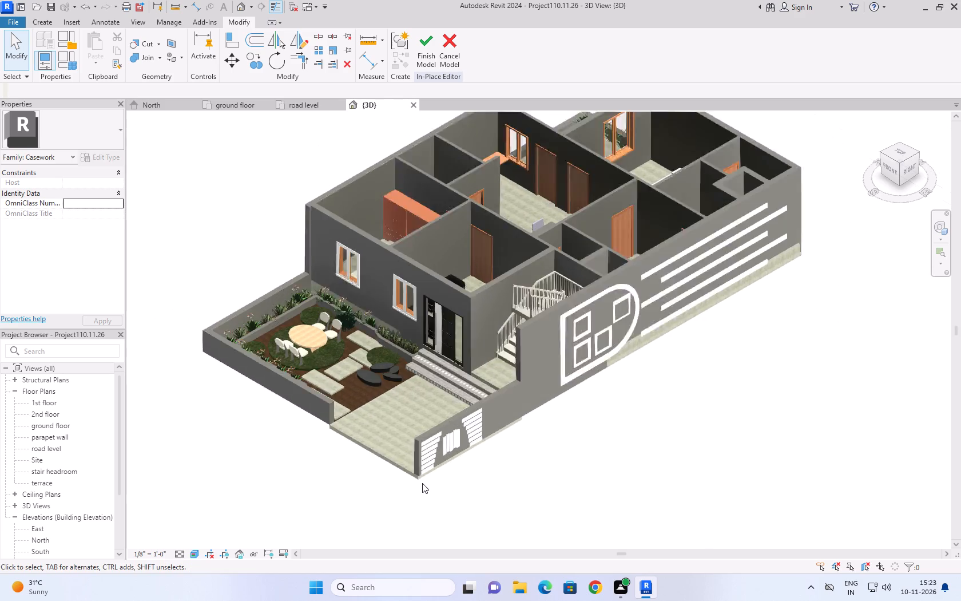
scroll(422, 483, "up", 1)
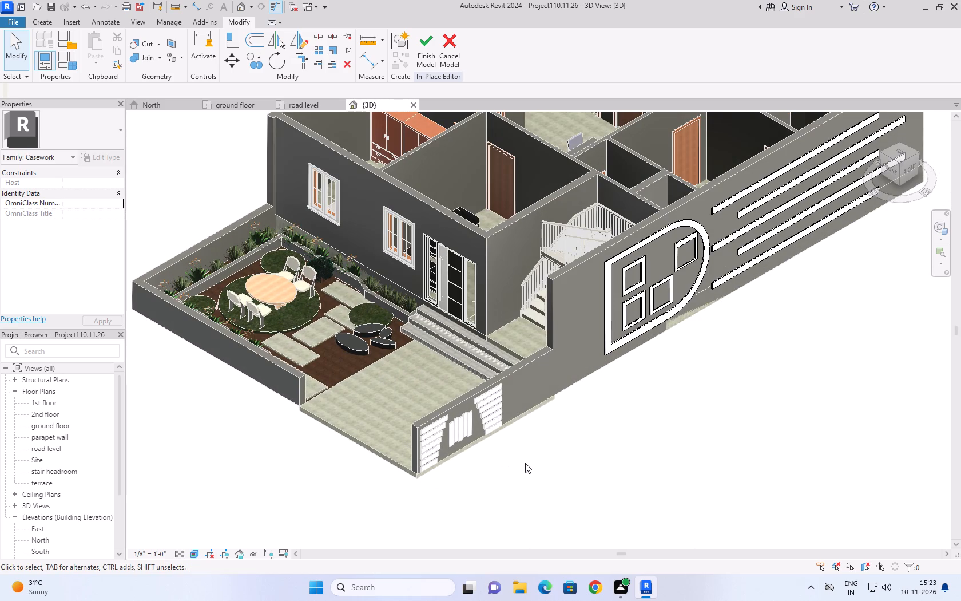
scroll(248, 433, "up", 3)
scroll(256, 422, "down", 3)
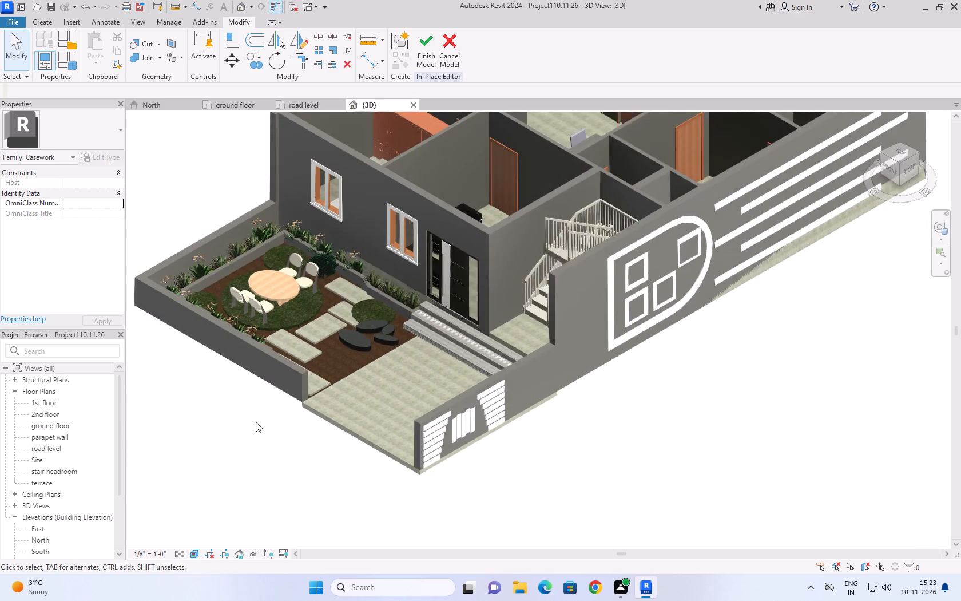
scroll(256, 422, "down", 3)
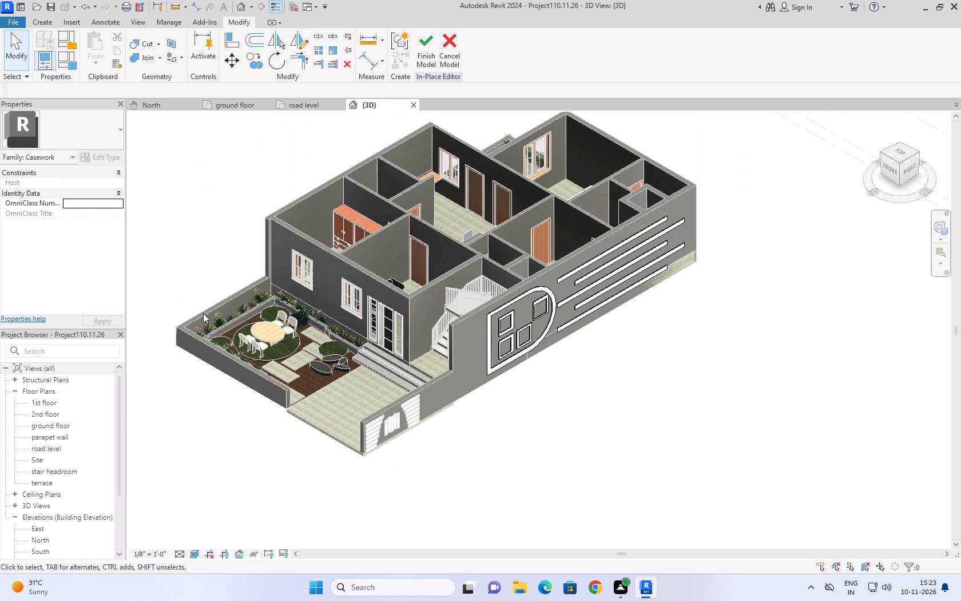
scroll(203, 313, "up", 3)
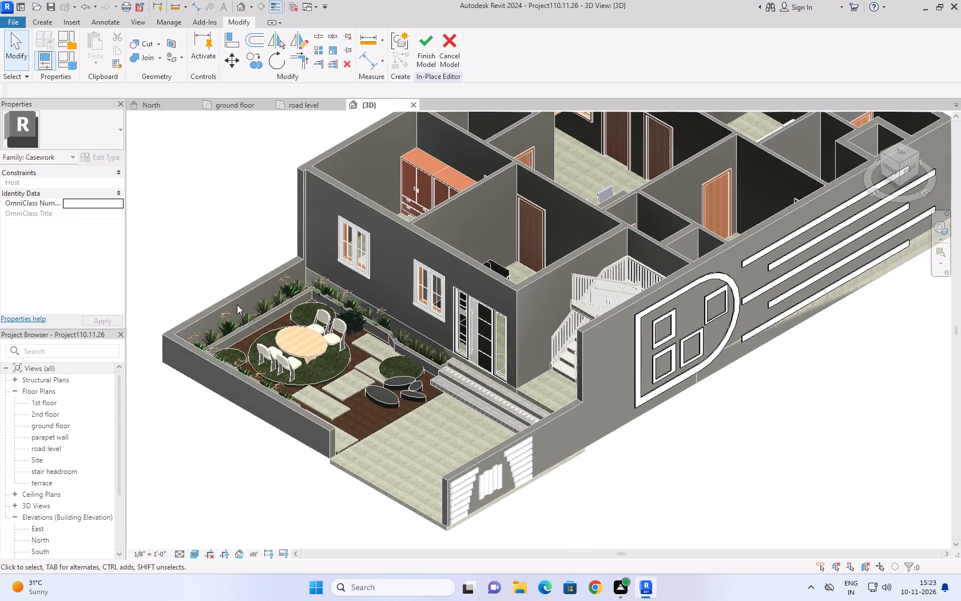
Finish the in-place model of the side wall decoration.
left_click(424, 45)
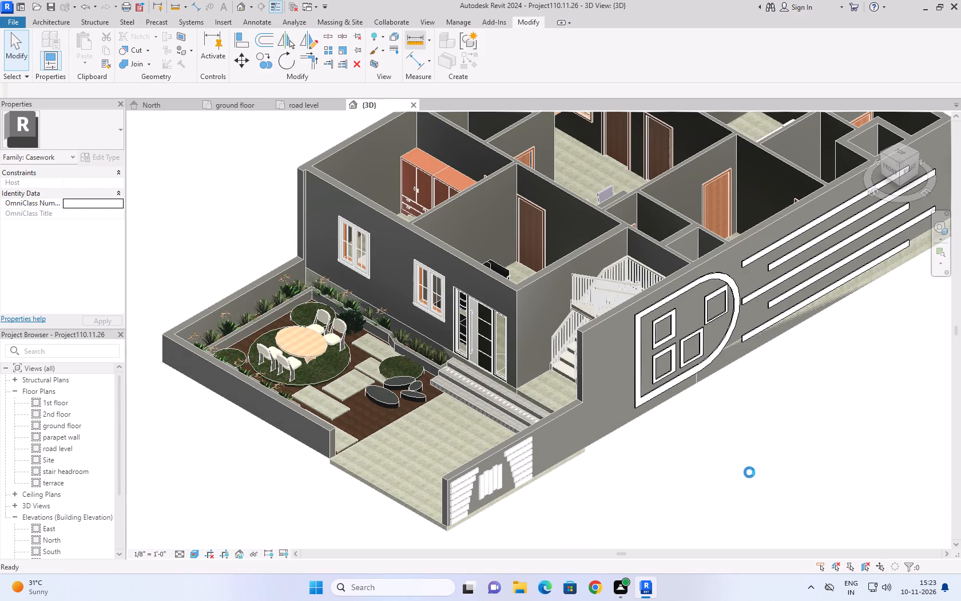
left_click(737, 448)
Review the whole house in 3D with the finished decorations on the side wall and low front wall.
scroll(737, 448, "up", 1)
scroll(737, 448, "down", 6)
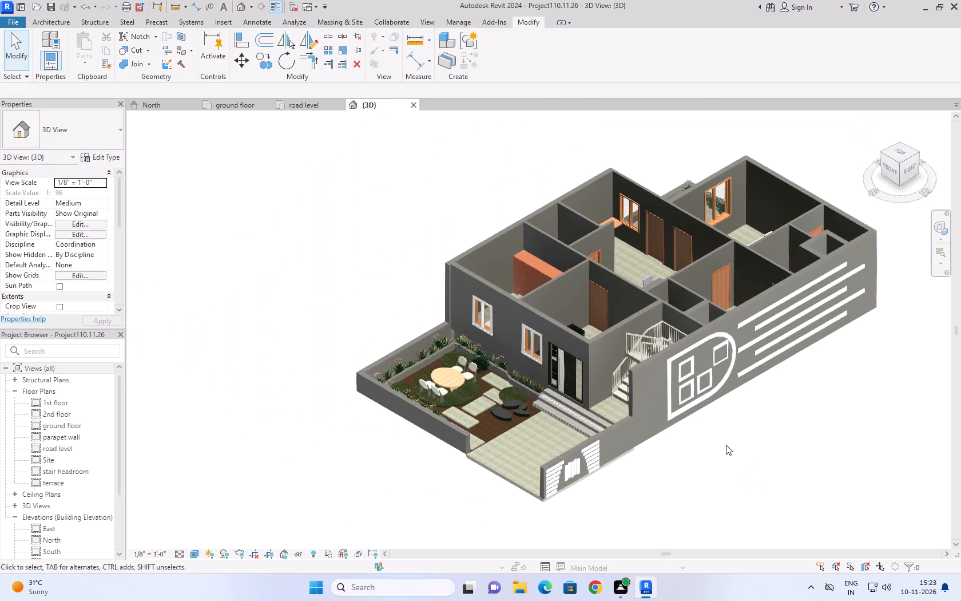
scroll(726, 445, "down", 1)
scroll(746, 434, "up", 2)
middle_click_drag(747, 434, 674, 433)
scroll(747, 434, "up", 1)
right_click_drag(745, 434, 676, 433)
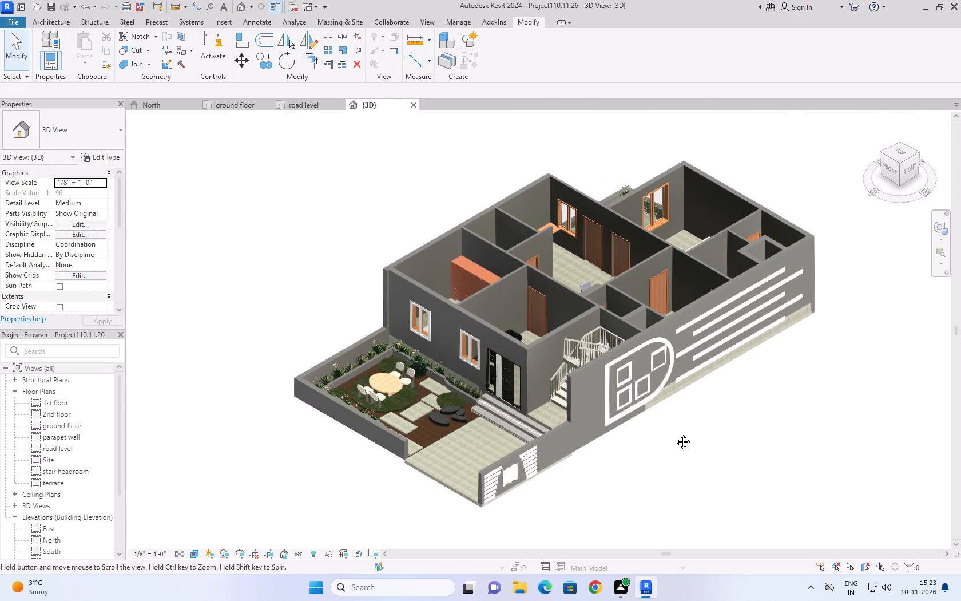
middle_click_drag(674, 433, 598, 440)
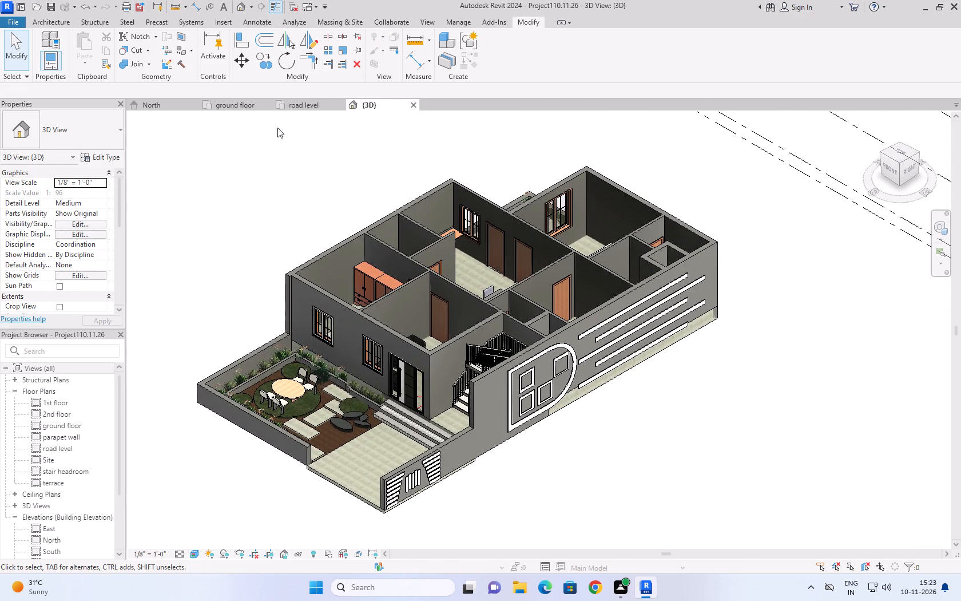
Create a perspective camera view on the ground floor plan, from outside the paved forecourt's corner toward the house's diagonally opposite rear corner.
left_click(230, 105)
scroll(571, 185, "down", 10)
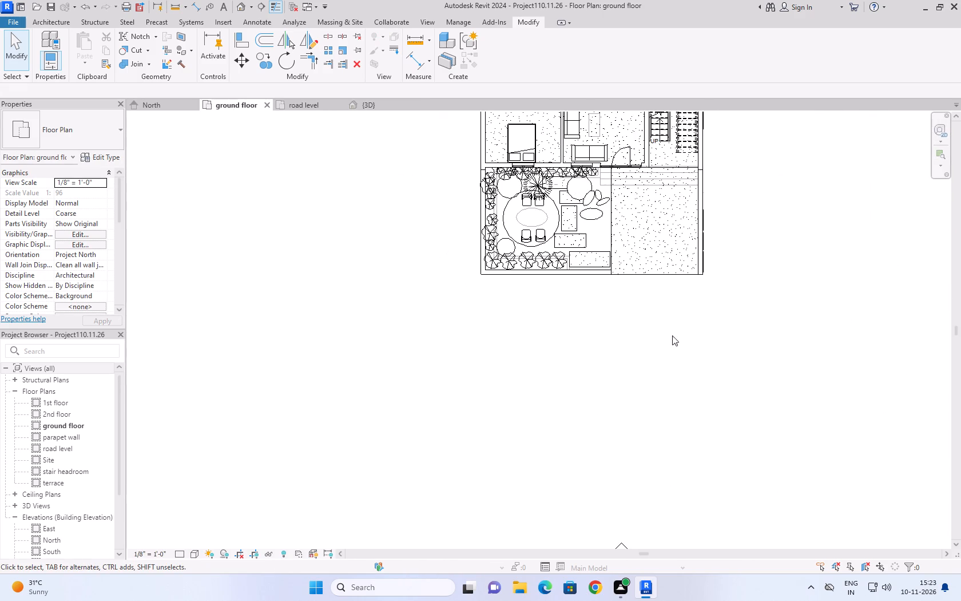
middle_click_drag(662, 350, 551, 436)
scroll(561, 432, "down", 2)
scroll(678, 397, "down", 2)
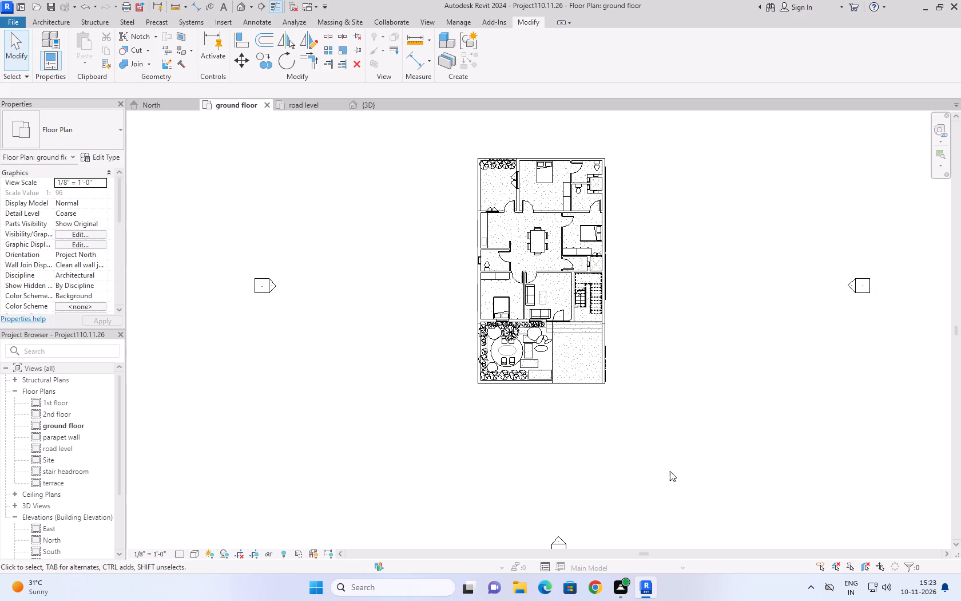
left_click(423, 22)
left_click(368, 65)
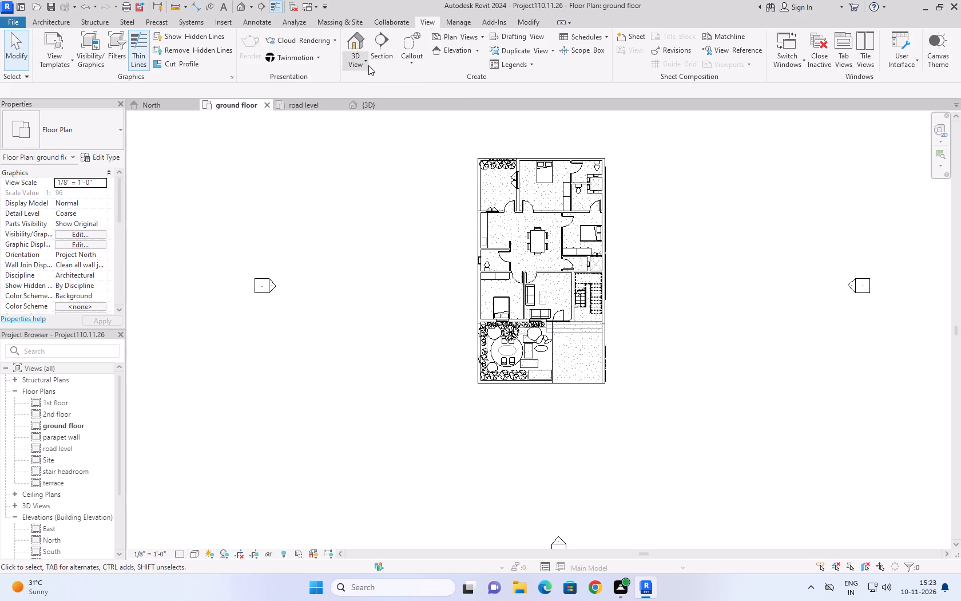
left_click(375, 98)
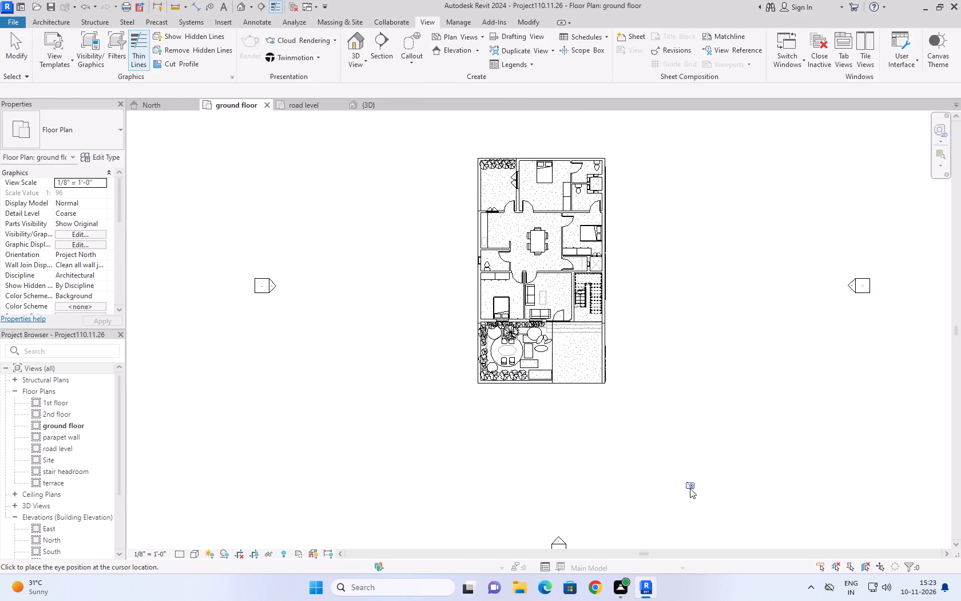
left_click(672, 519)
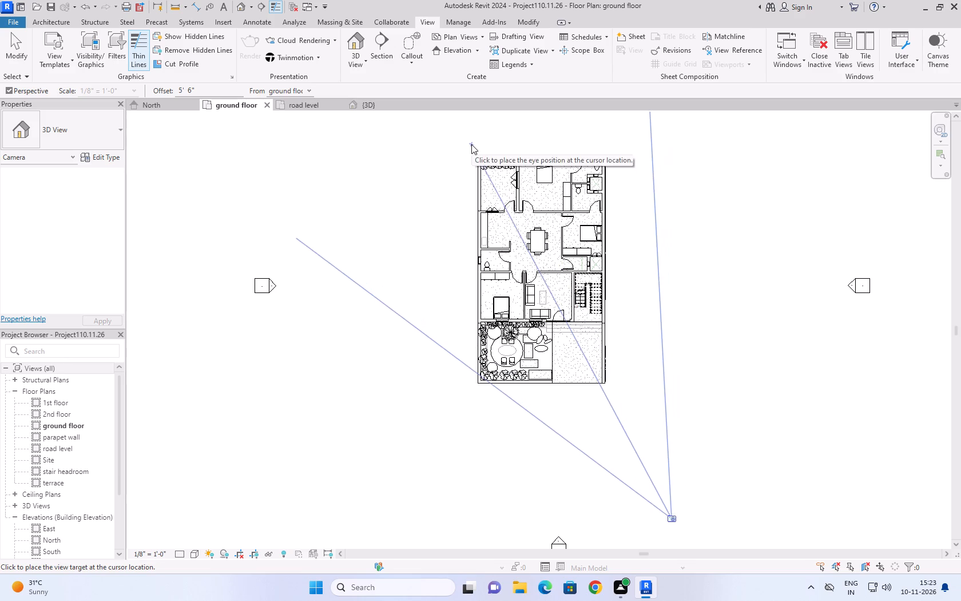
left_click(471, 141)
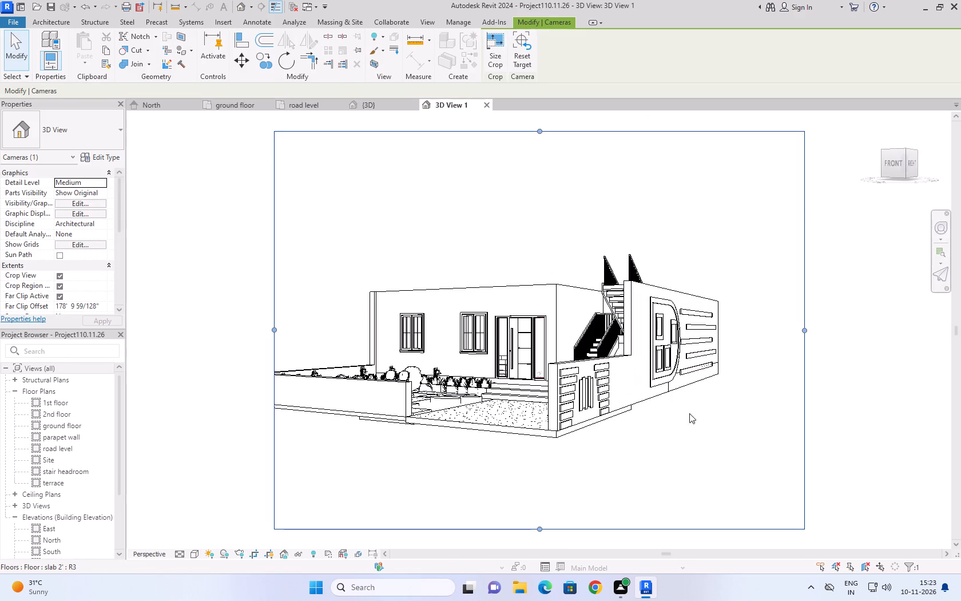
Orbit the camera view to a raised angle showing the front garden, room interiors and both wall decorations.
right_click_drag(720, 433, 709, 434, "shift")
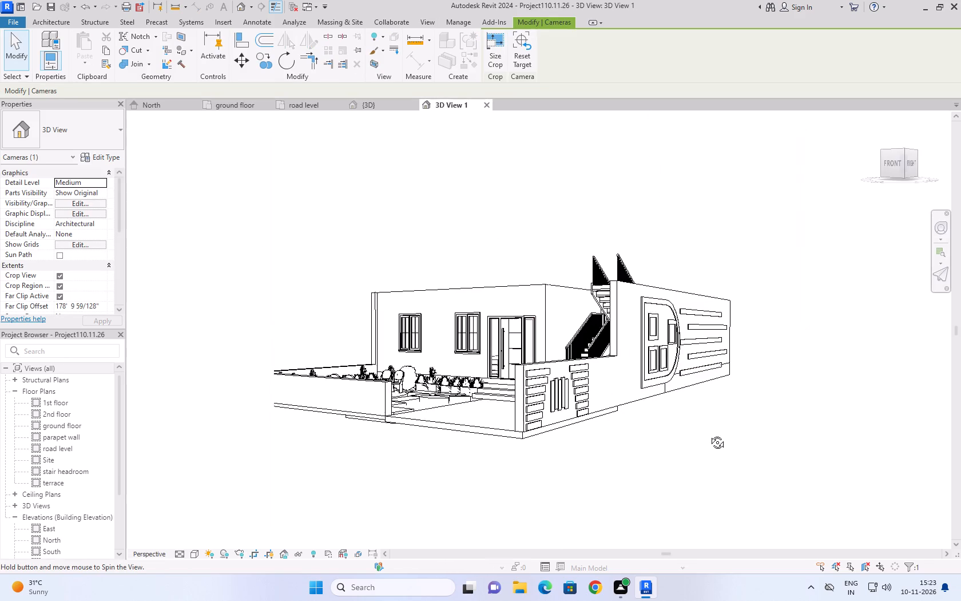
right_click_drag(709, 434, 686, 460, "shift")
right_click_drag(686, 461, 688, 466, "shift")
right_click(688, 467, "shift")
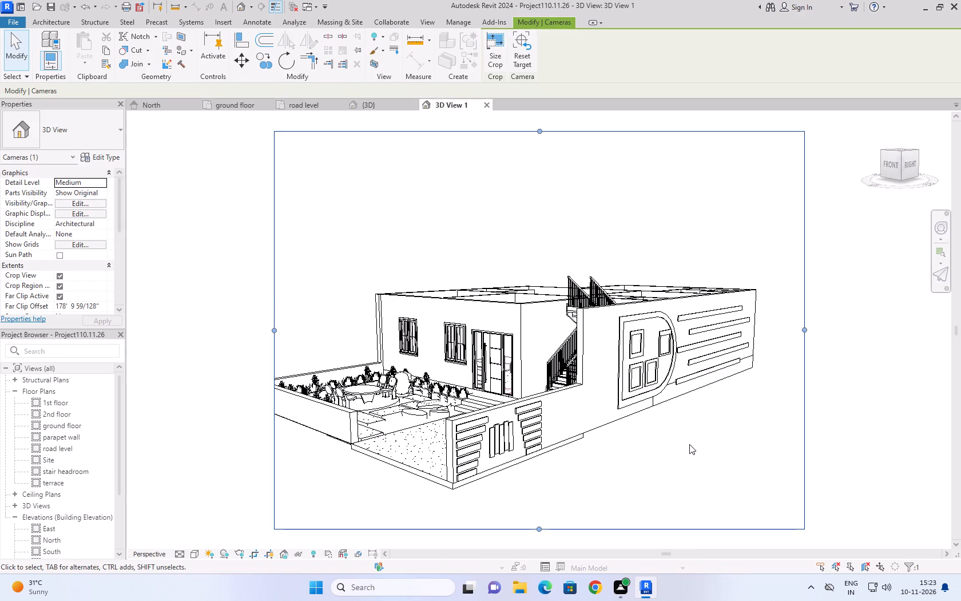
right_click_drag(689, 442, 697, 474, "shift")
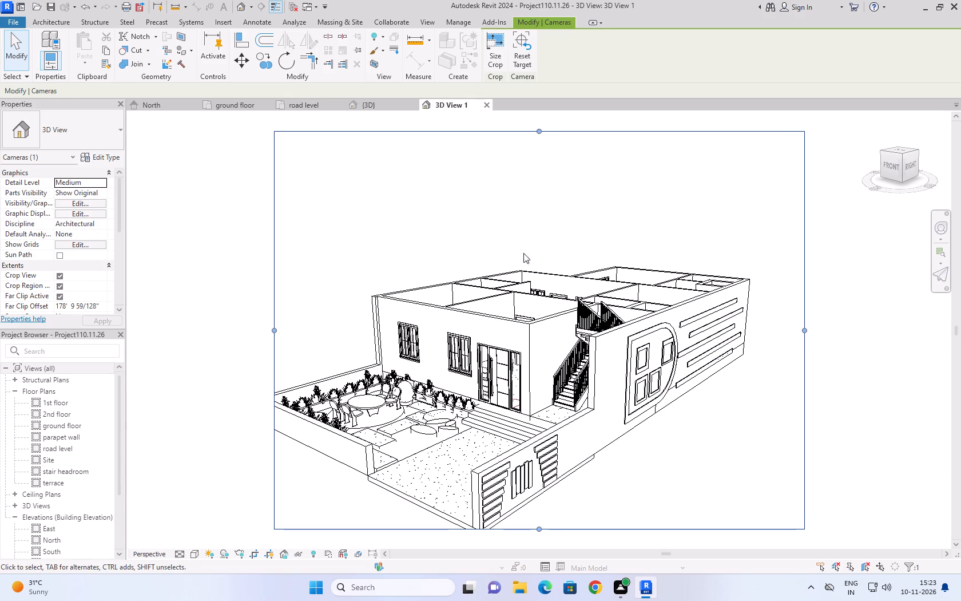
Render the camera view at Medium quality and 150 DPI printer resolution, and inspect the rendered image.
type("rr")
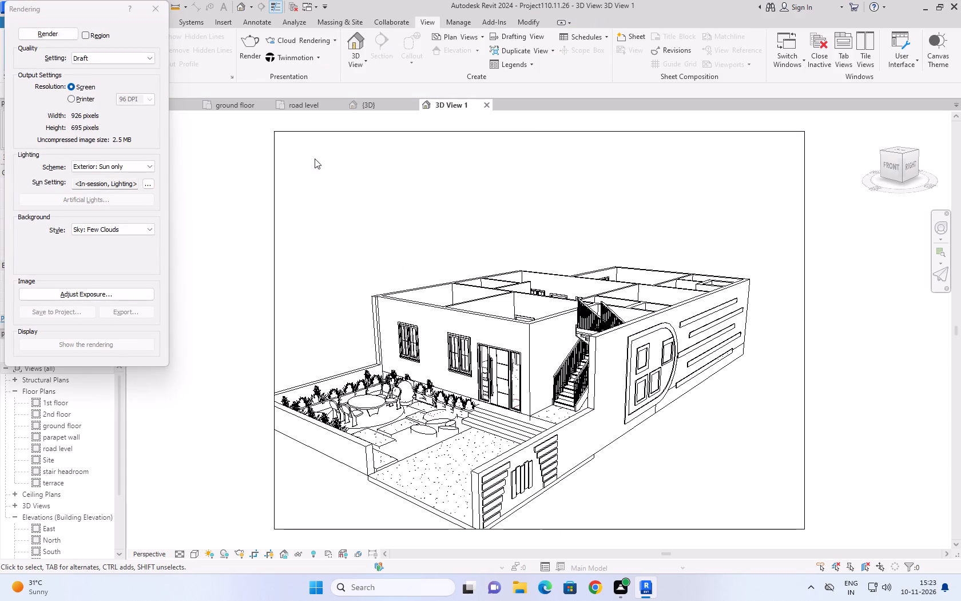
left_click(115, 63)
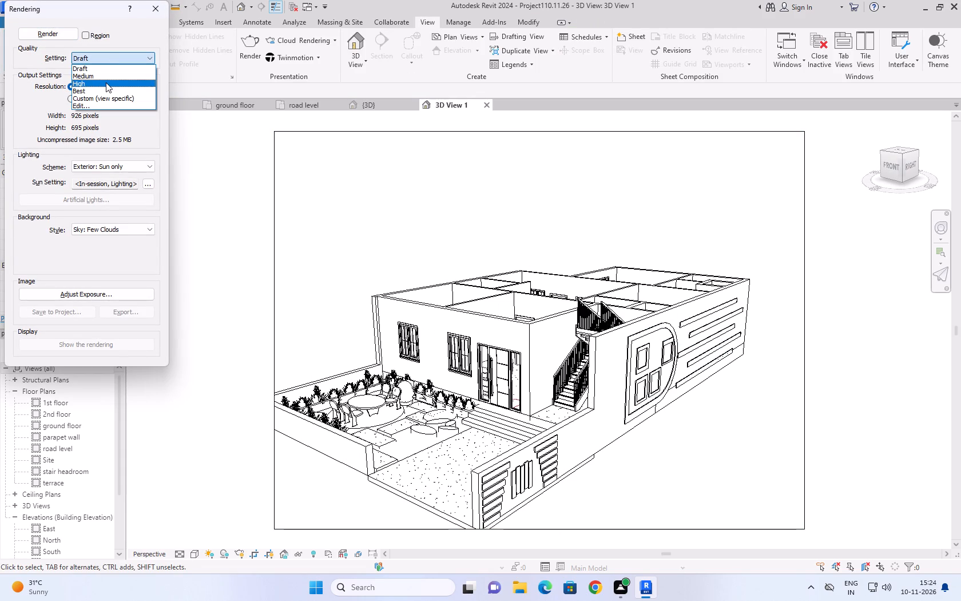
left_click(106, 77)
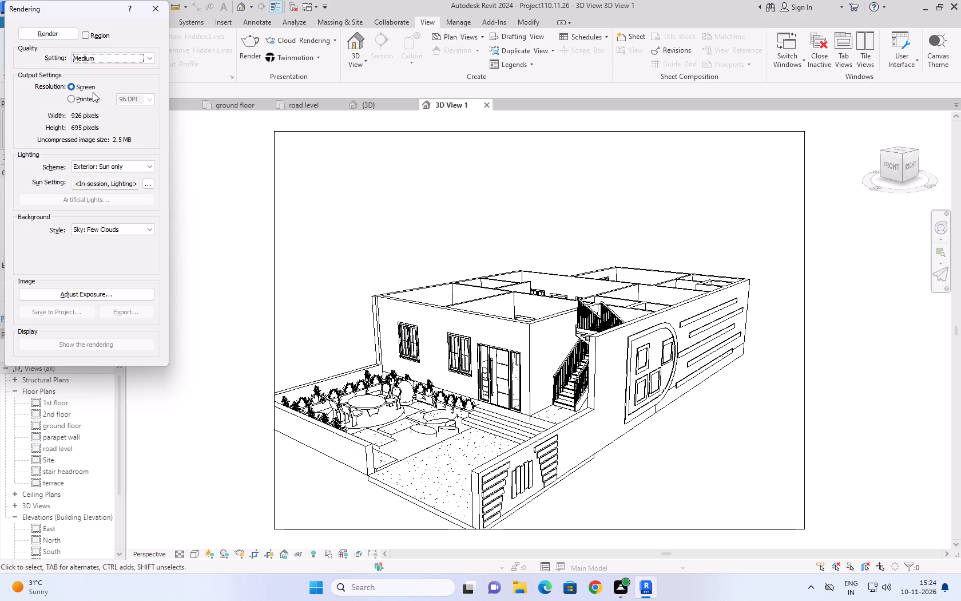
left_click(86, 94)
left_click(154, 104)
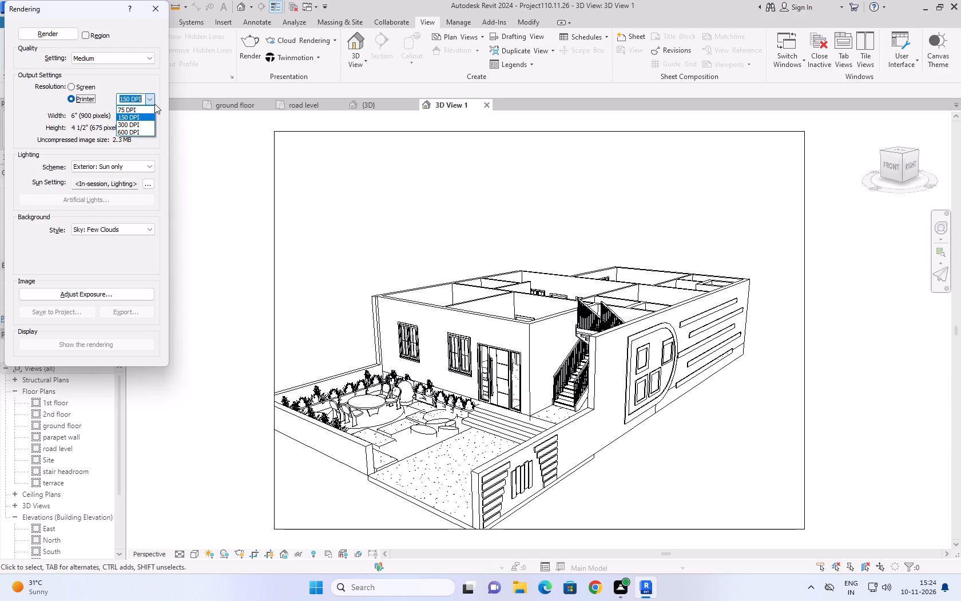
left_click(141, 117)
left_click(61, 38)
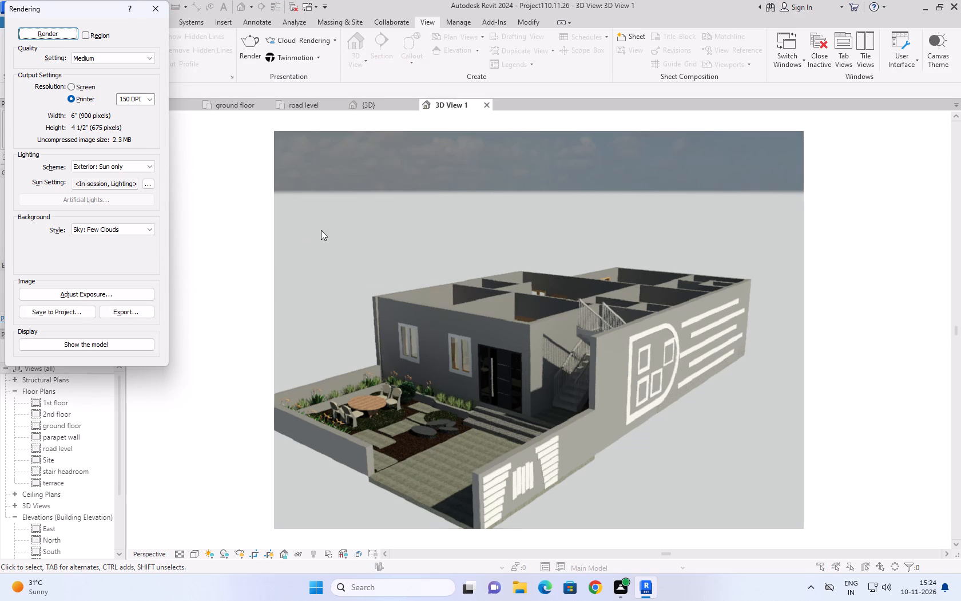
scroll(753, 449, "up", 4)
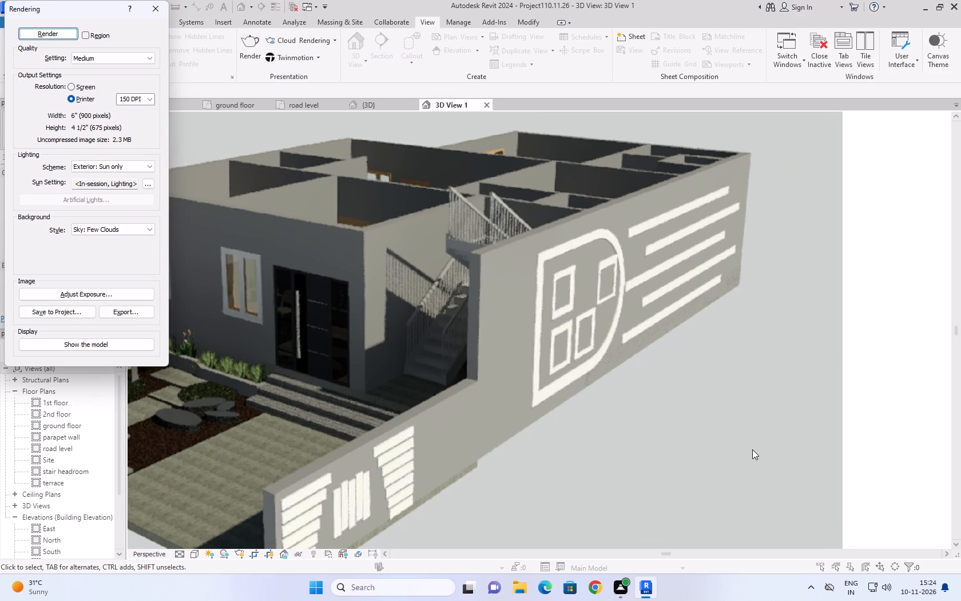
scroll(728, 445, "down", 3)
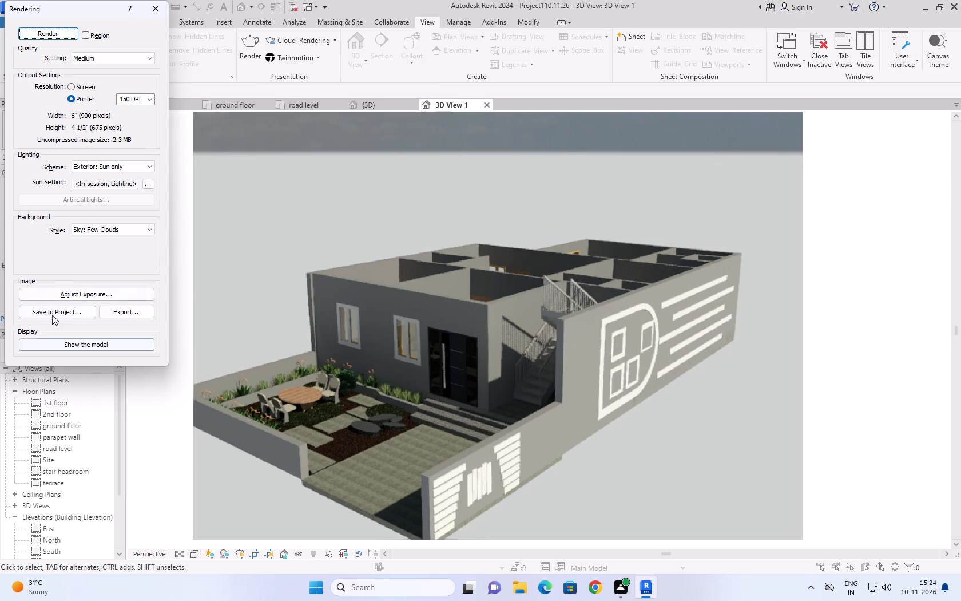
left_click(154, 16)
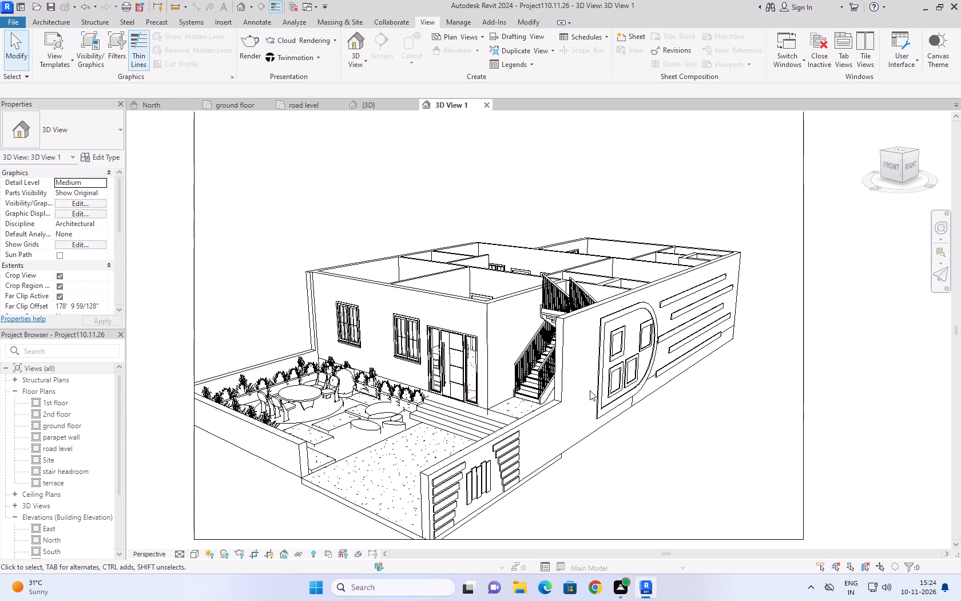
Set the camera view's visual style to Realistic.
left_click(200, 550)
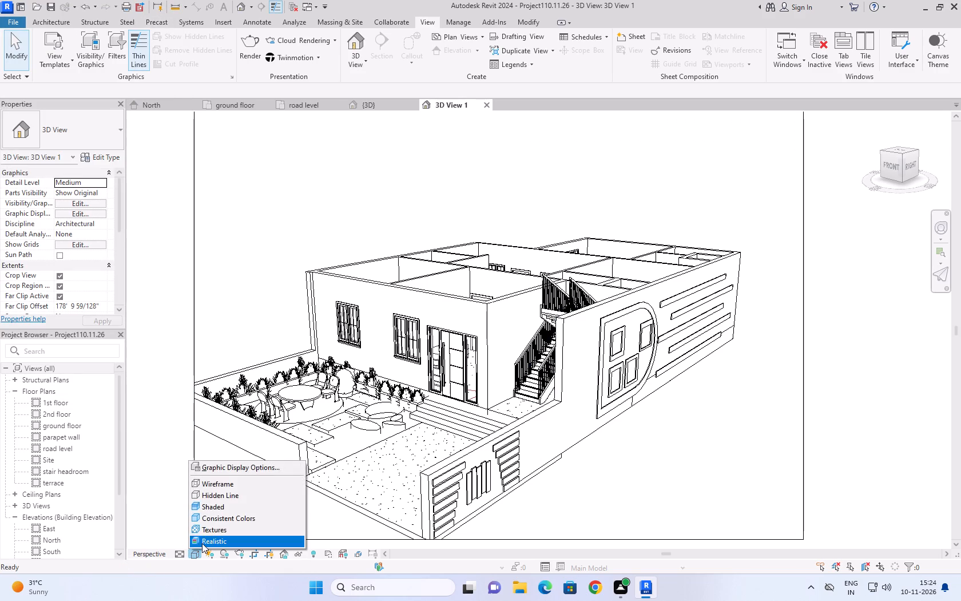
left_click(202, 543)
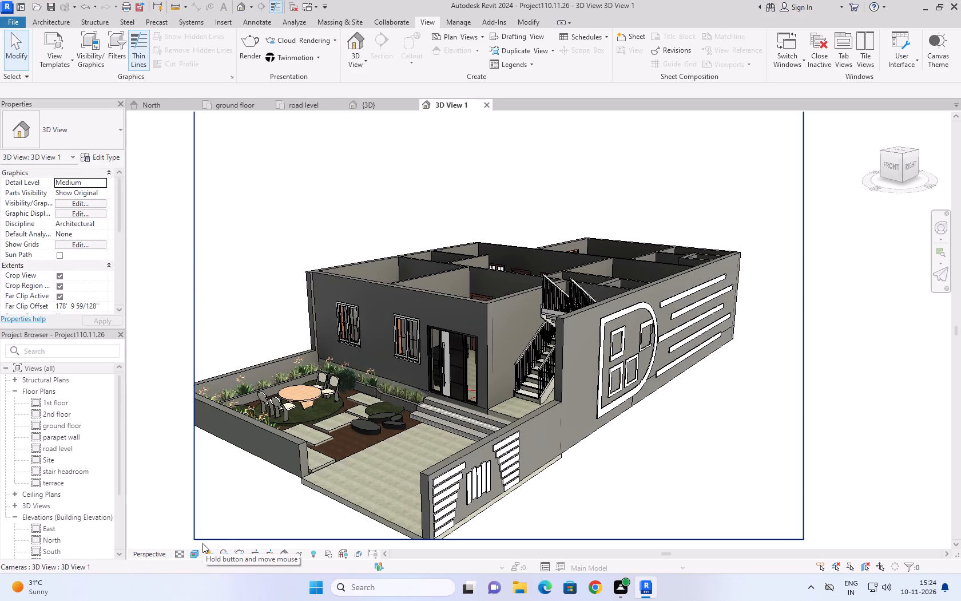
Examine the house in the realistic camera view from several angles, including the front garden, both side walls and the wall decorations.
right_click_drag(582, 457, 599, 479)
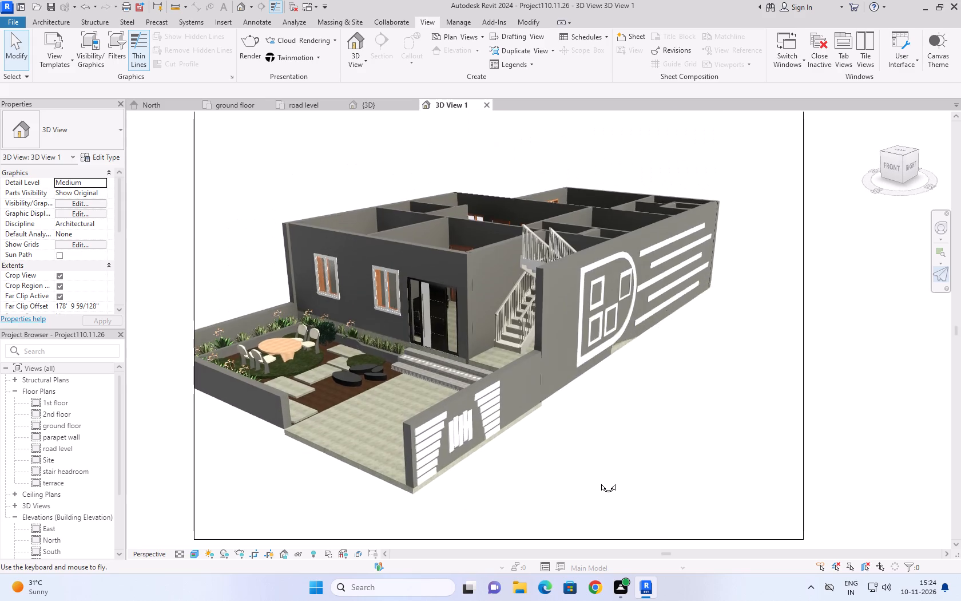
right_click_drag(599, 479, 597, 493)
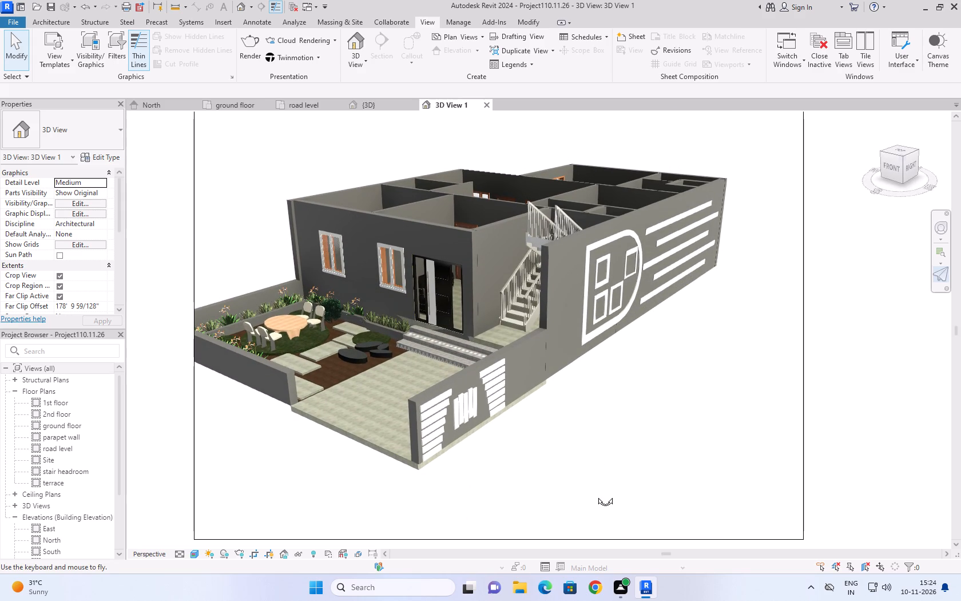
right_click_drag(597, 493, 569, 481)
right_click_drag(641, 432, 602, 451)
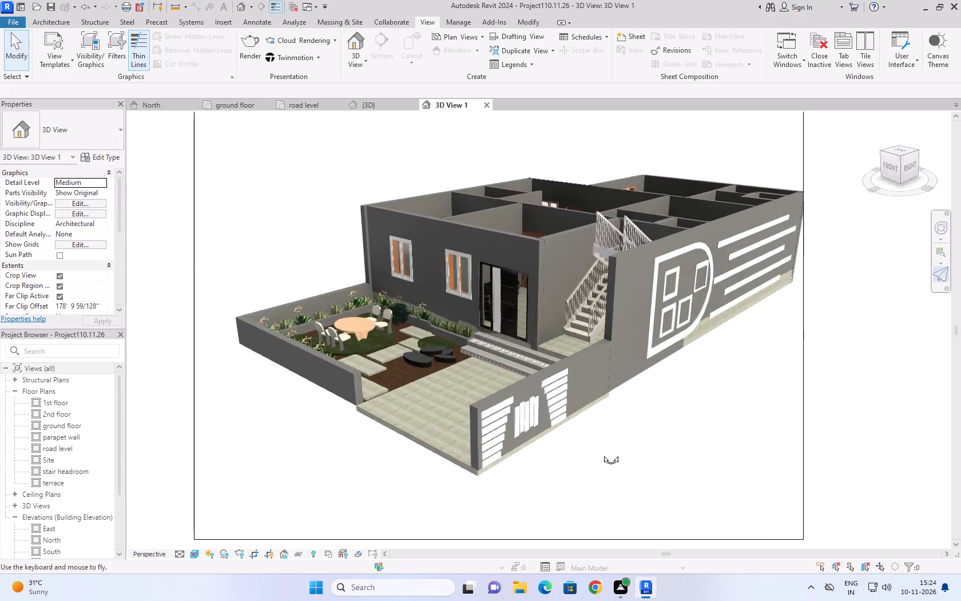
right_click_drag(602, 451, 625, 448)
right_click_drag(642, 405, 598, 425, "shift")
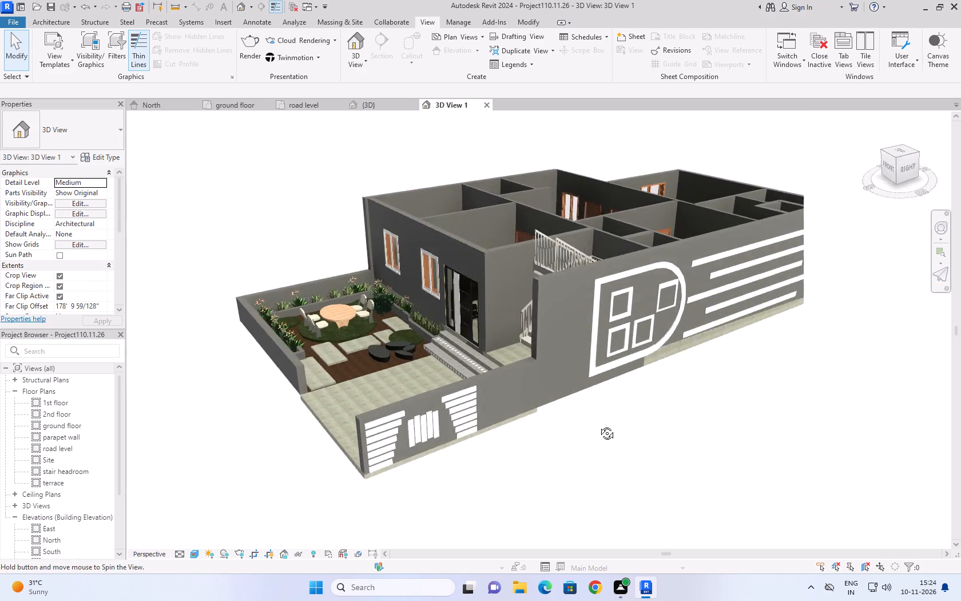
right_click_drag(598, 425, 510, 335, "shift")
right_click_drag(498, 319, 524, 381, "shift")
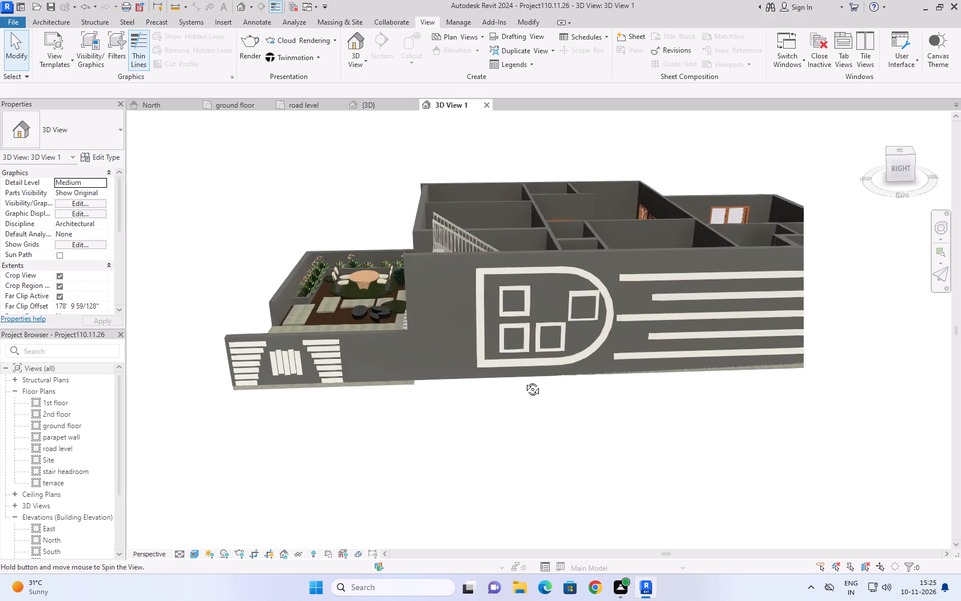
right_click_drag(524, 381, 641, 447, "shift")
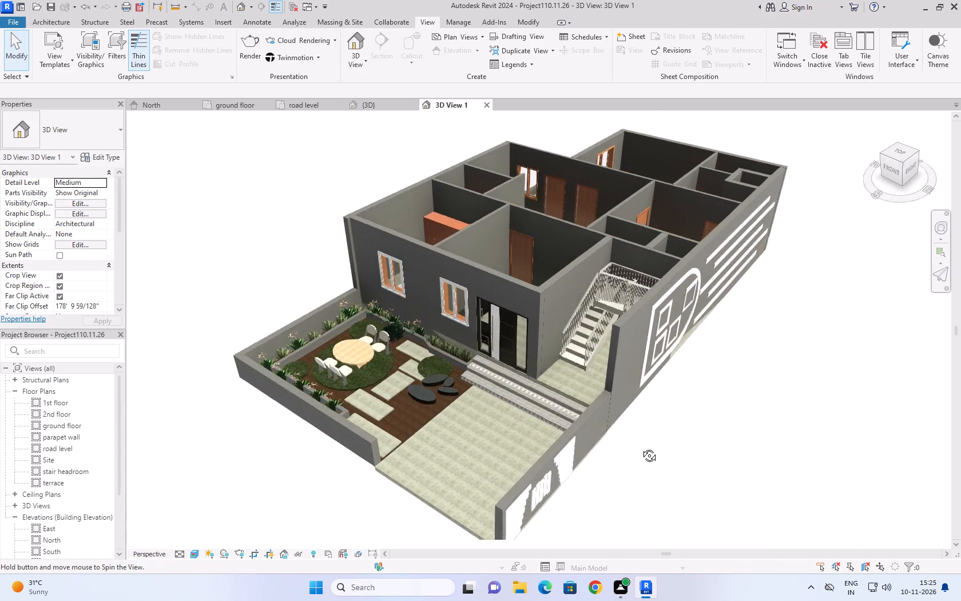
right_click_drag(641, 447, 868, 446, "shift")
right_click(874, 446, "shift")
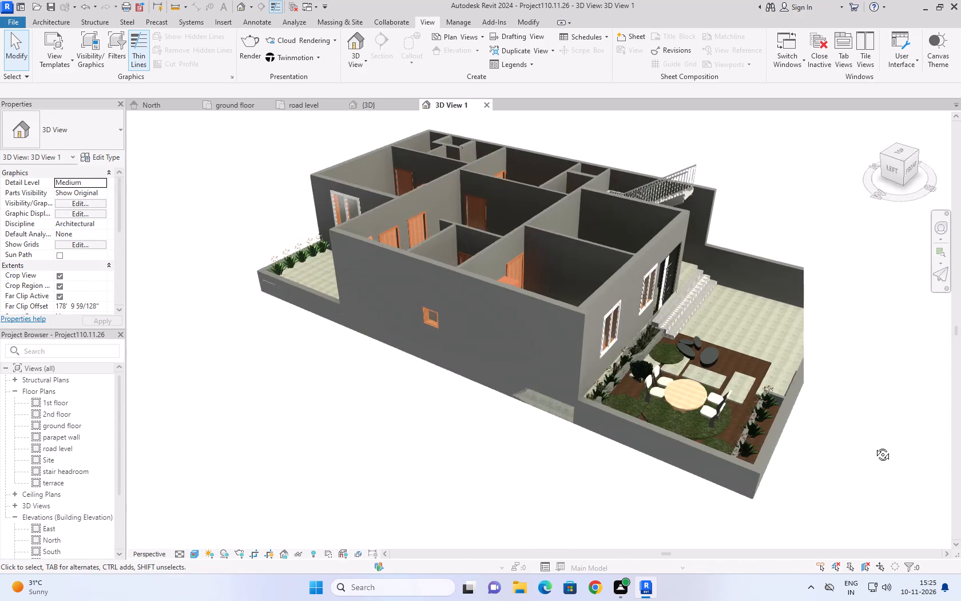
right_click_drag(785, 477, 498, 512, "shift")
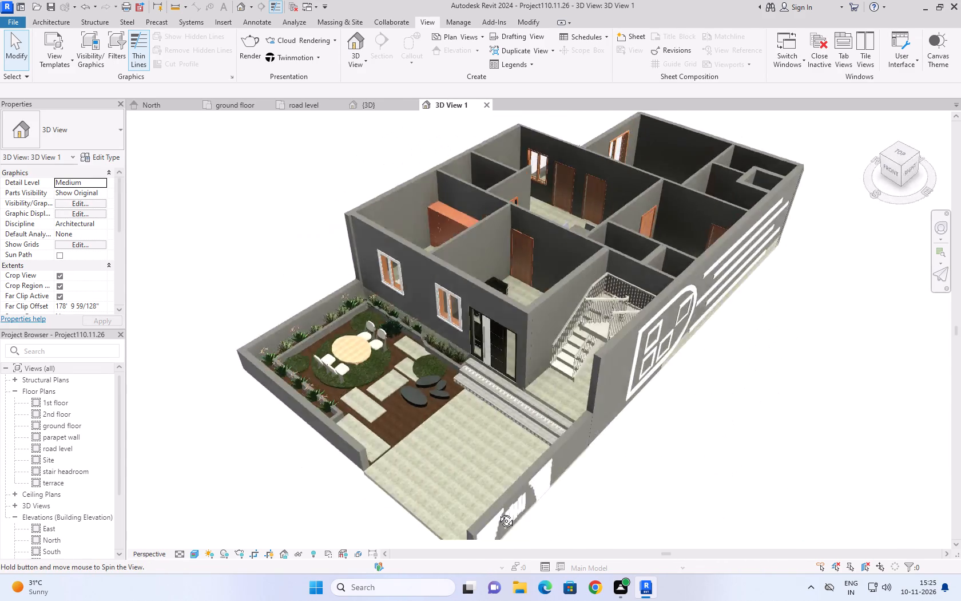
right_click_drag(498, 512, 511, 470, "shift")
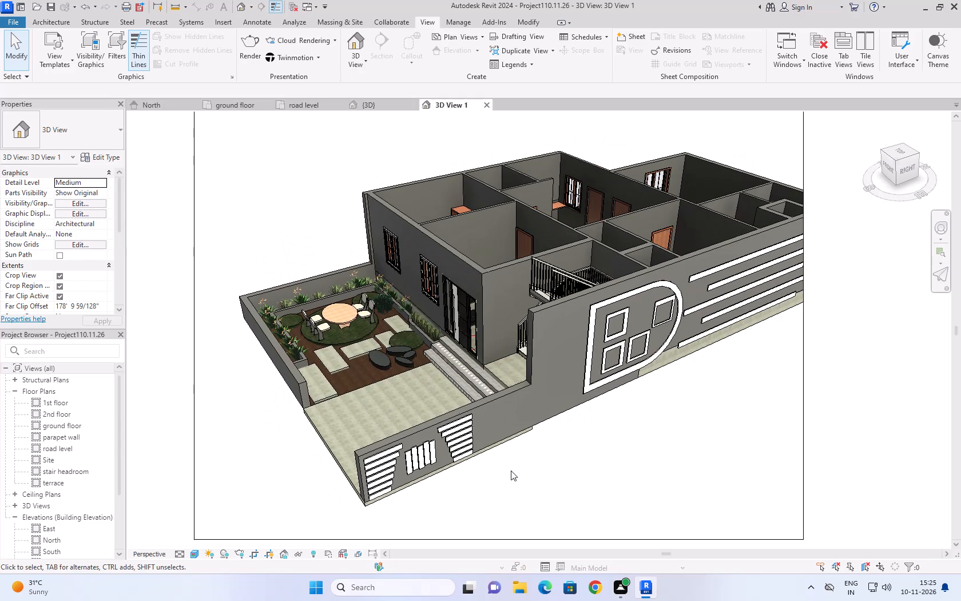
Close the camera view and open the side wall decoration for in-place editing in the default 3D view.
left_click(725, 454)
left_click(670, 326)
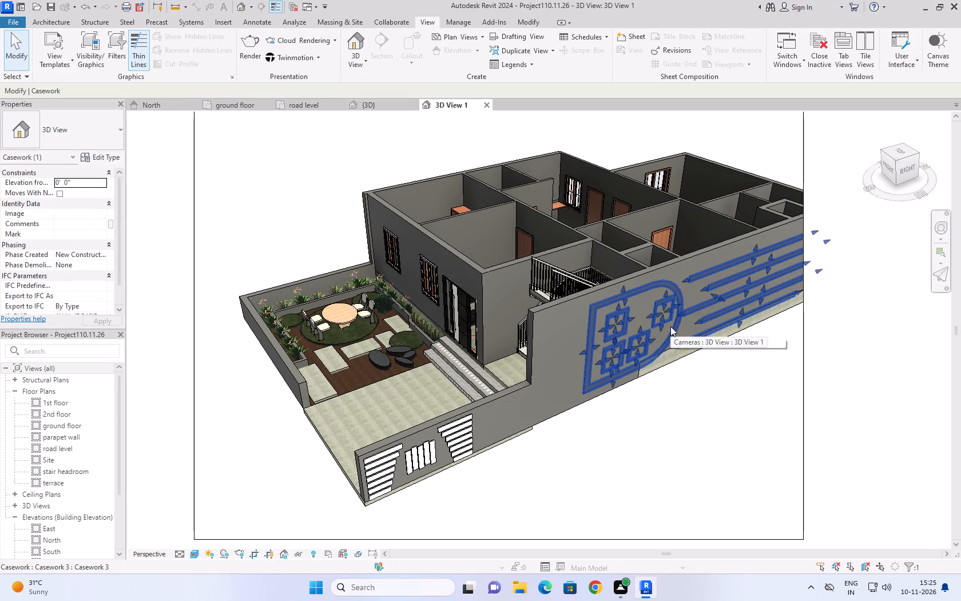
left_click(485, 101)
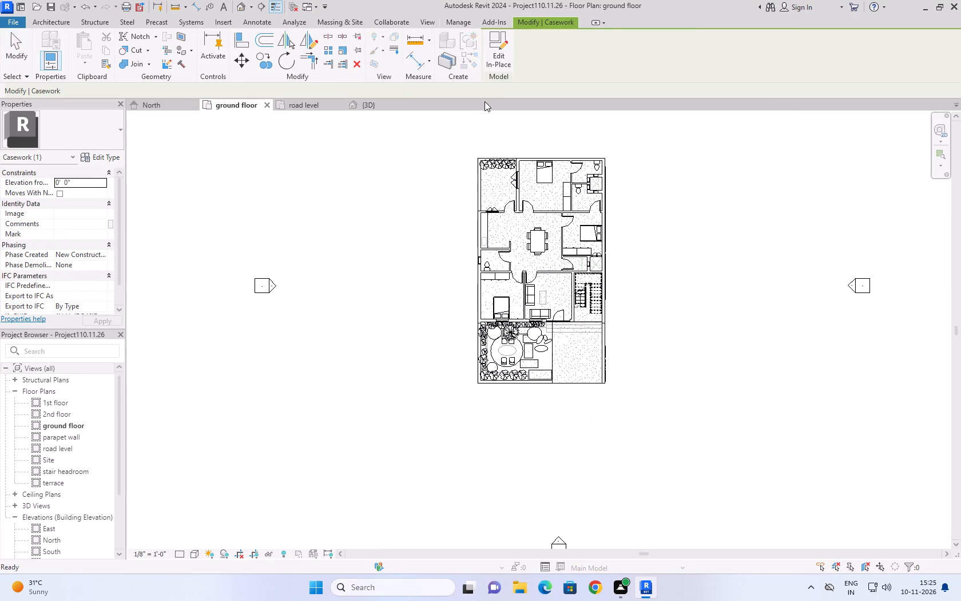
left_click(372, 103)
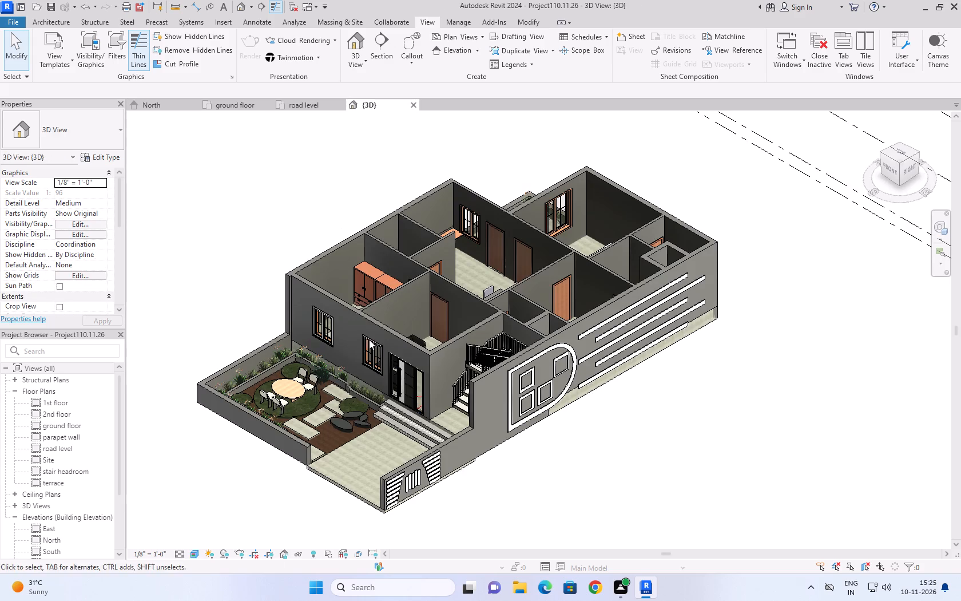
left_click(631, 446)
left_click(594, 349)
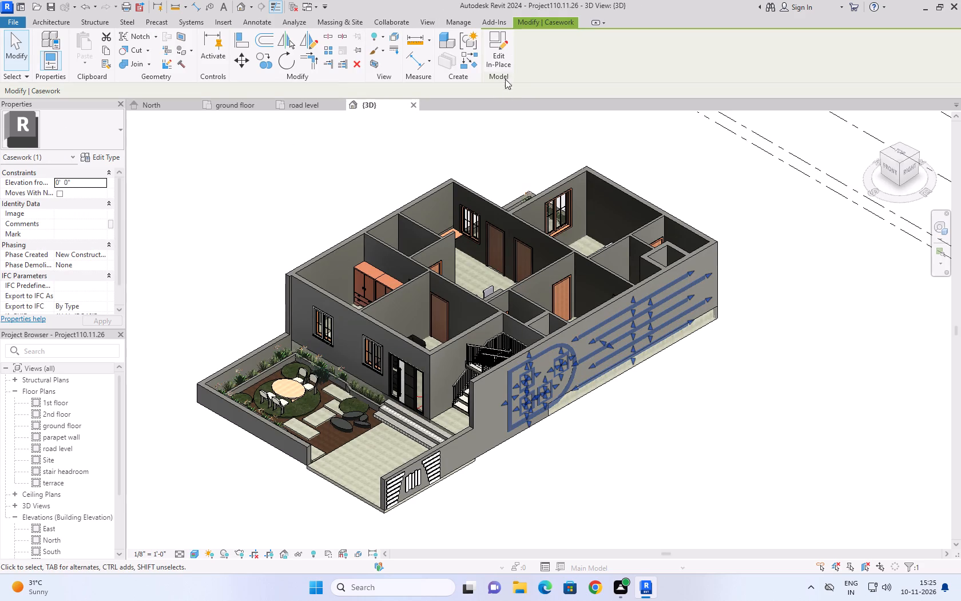
left_click(503, 64)
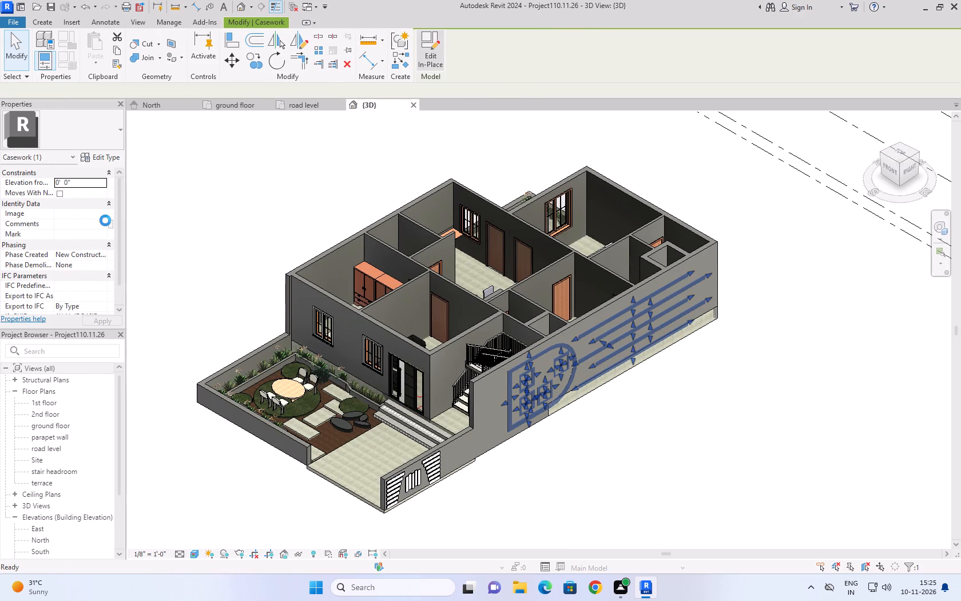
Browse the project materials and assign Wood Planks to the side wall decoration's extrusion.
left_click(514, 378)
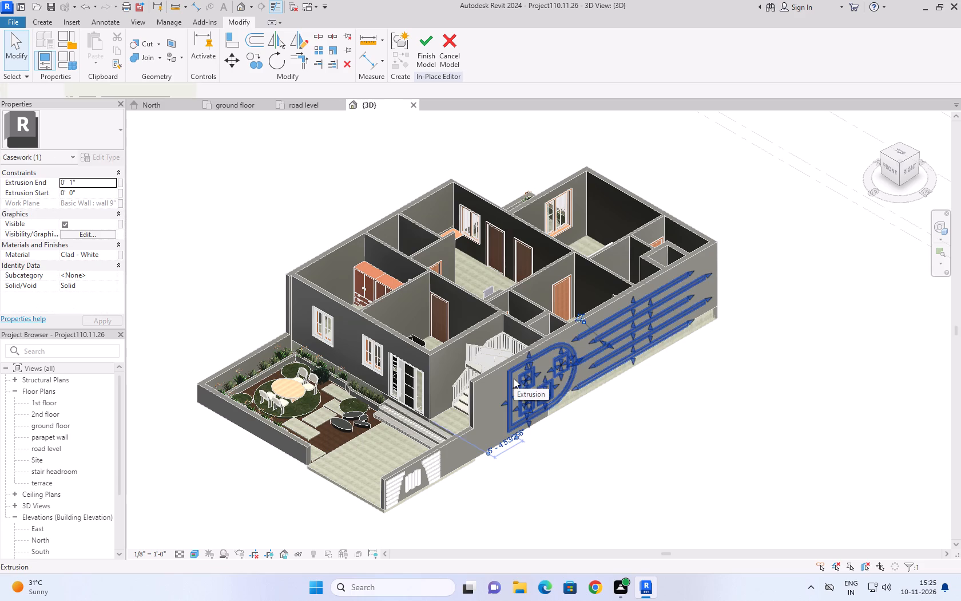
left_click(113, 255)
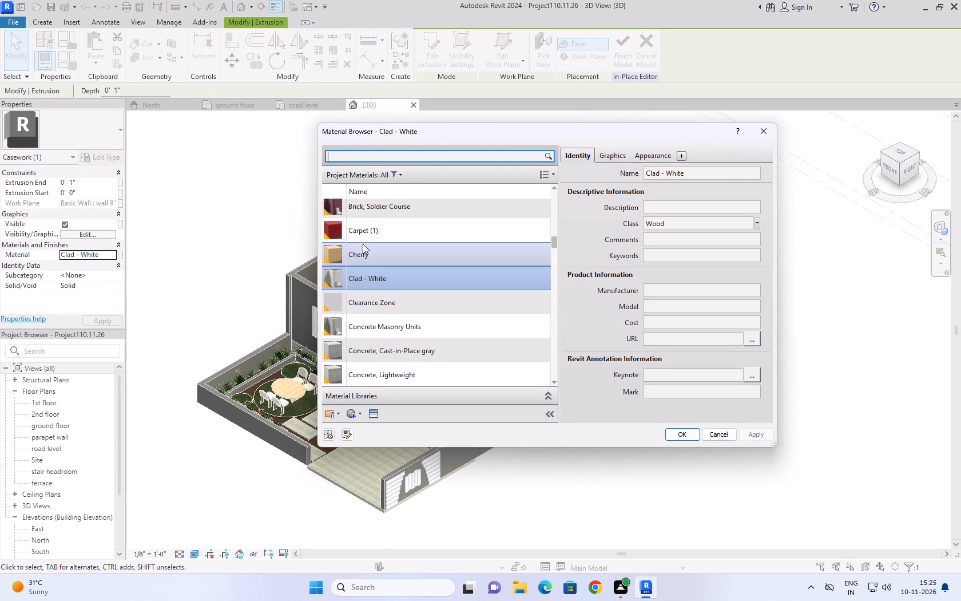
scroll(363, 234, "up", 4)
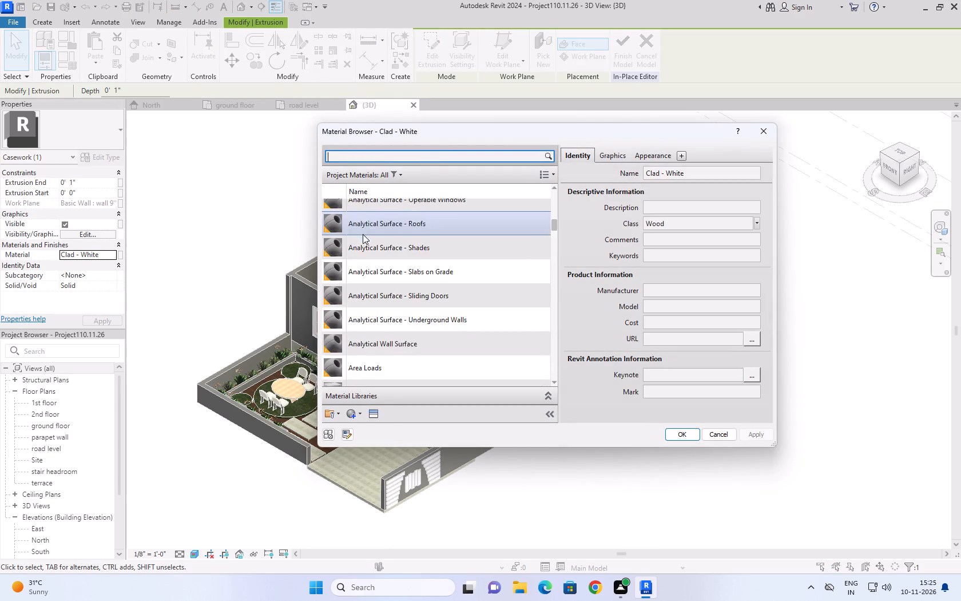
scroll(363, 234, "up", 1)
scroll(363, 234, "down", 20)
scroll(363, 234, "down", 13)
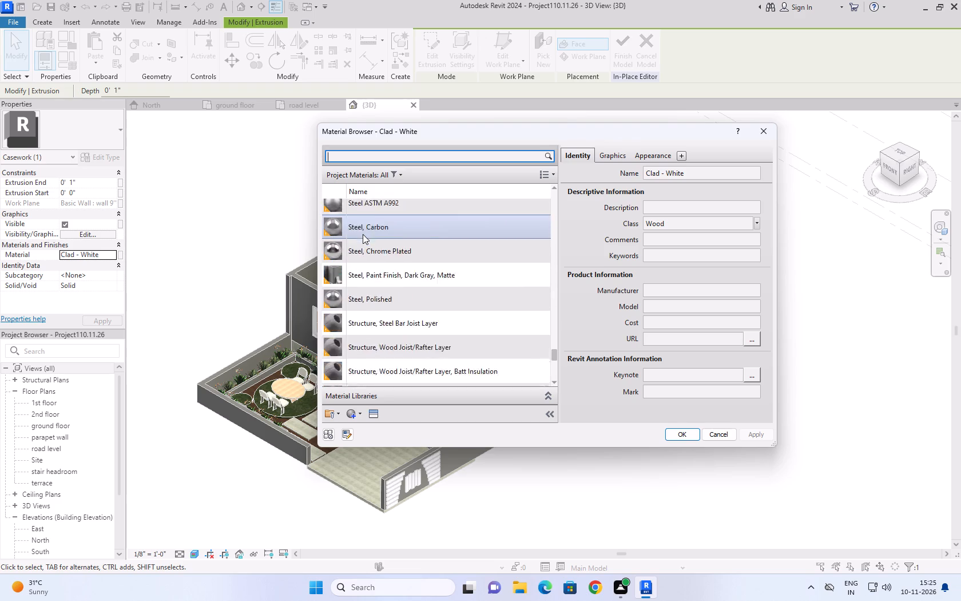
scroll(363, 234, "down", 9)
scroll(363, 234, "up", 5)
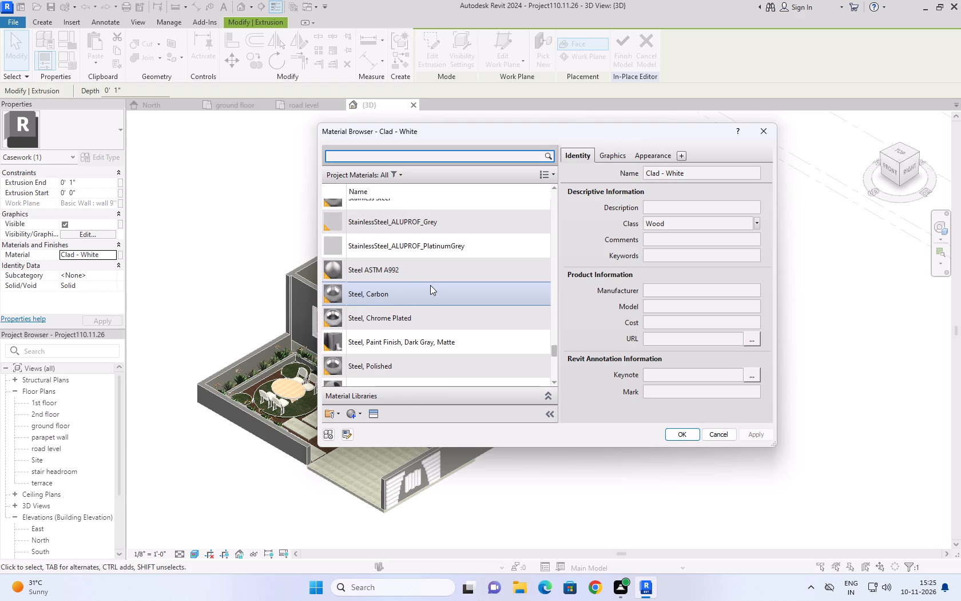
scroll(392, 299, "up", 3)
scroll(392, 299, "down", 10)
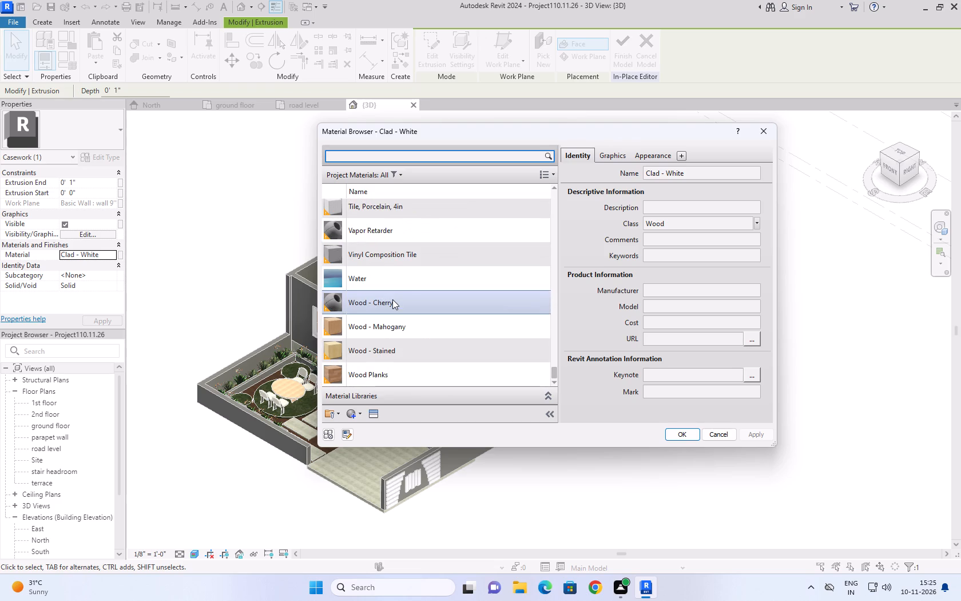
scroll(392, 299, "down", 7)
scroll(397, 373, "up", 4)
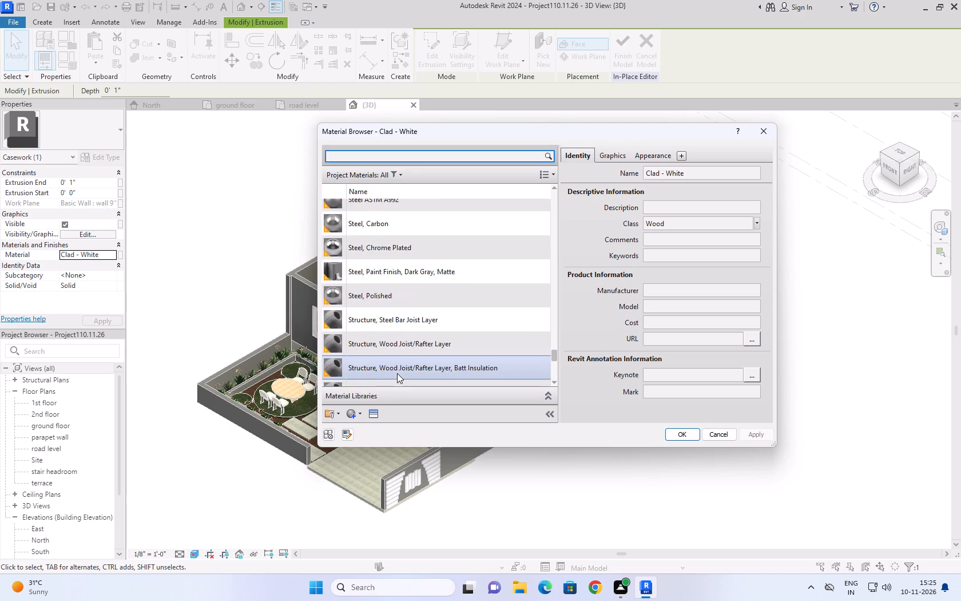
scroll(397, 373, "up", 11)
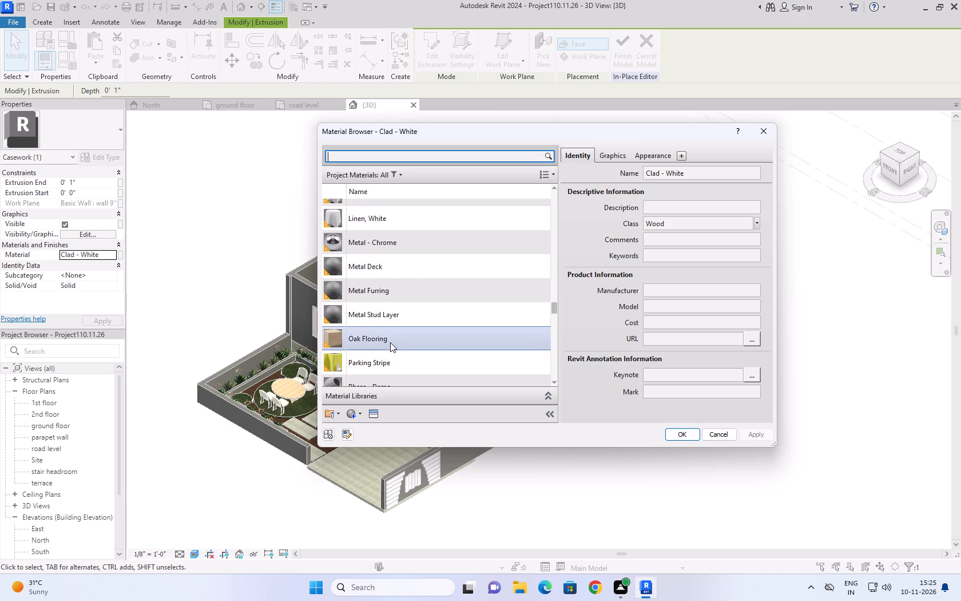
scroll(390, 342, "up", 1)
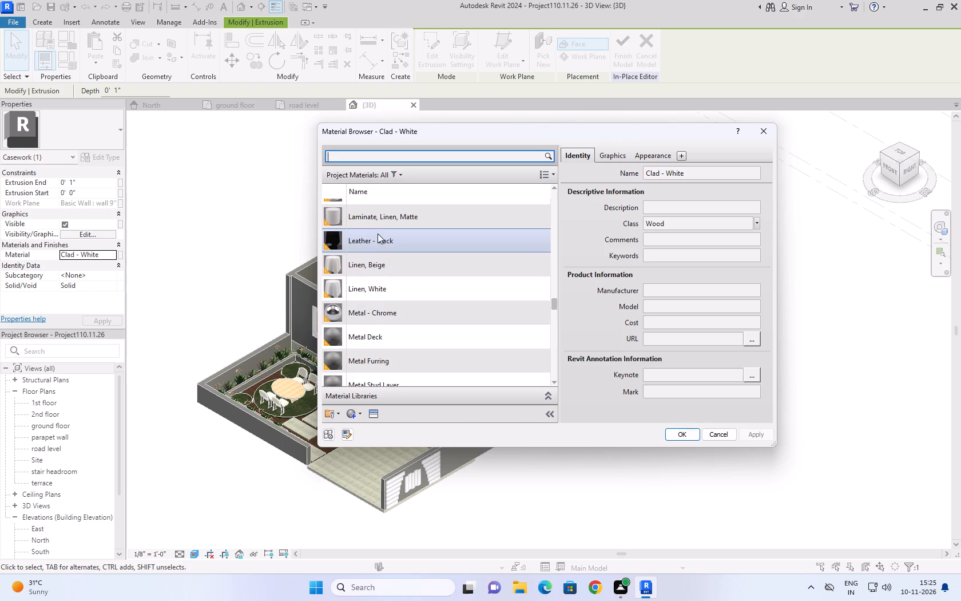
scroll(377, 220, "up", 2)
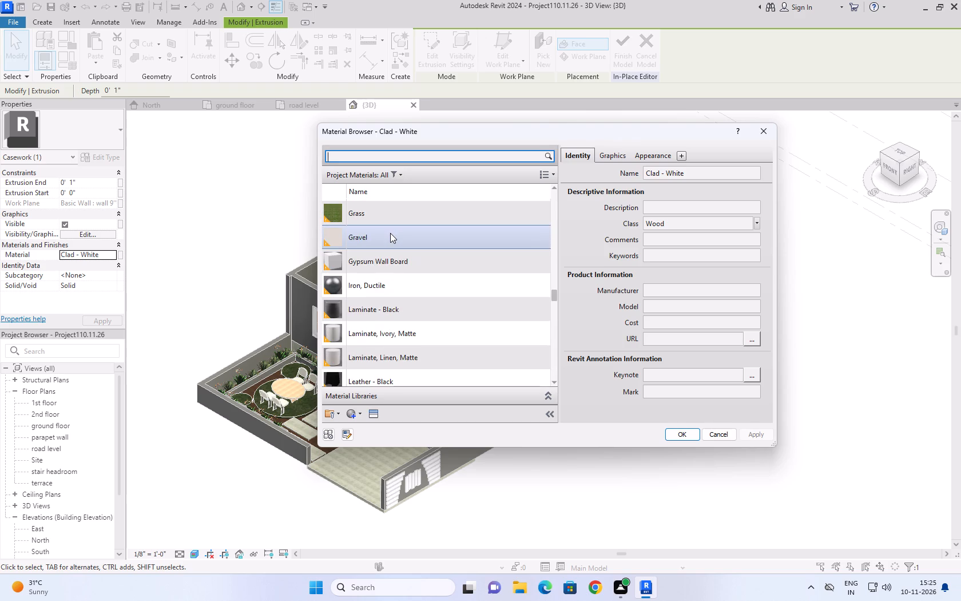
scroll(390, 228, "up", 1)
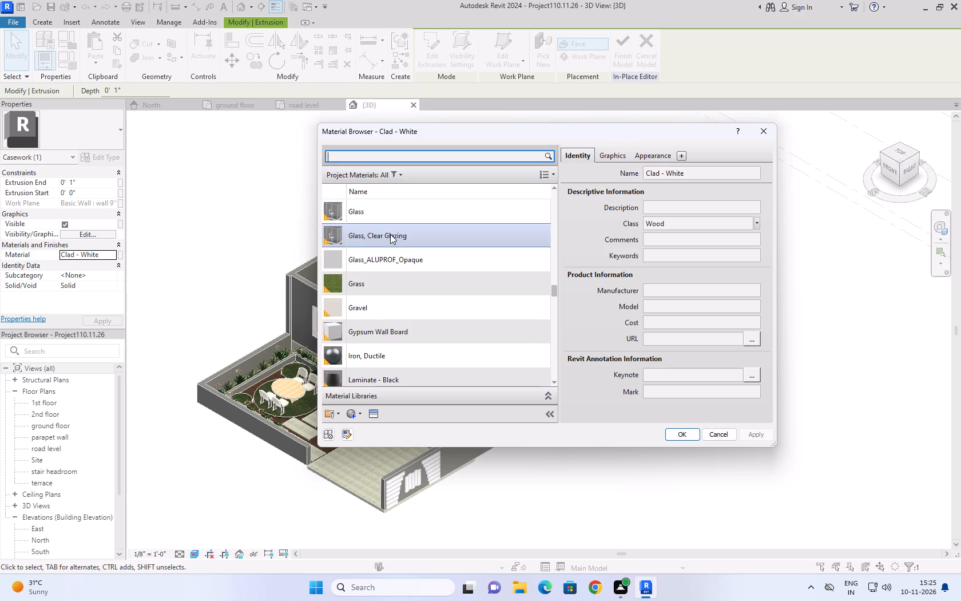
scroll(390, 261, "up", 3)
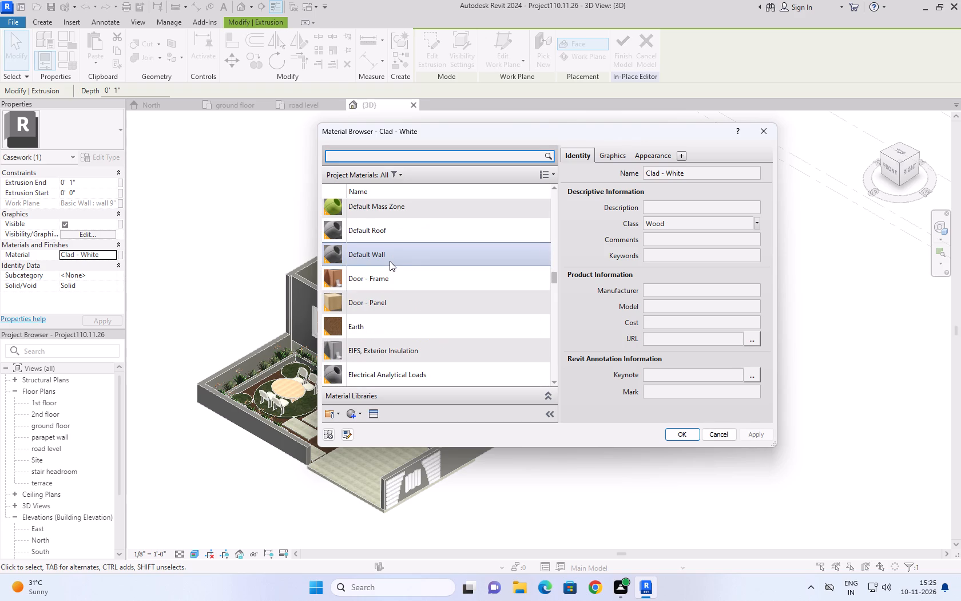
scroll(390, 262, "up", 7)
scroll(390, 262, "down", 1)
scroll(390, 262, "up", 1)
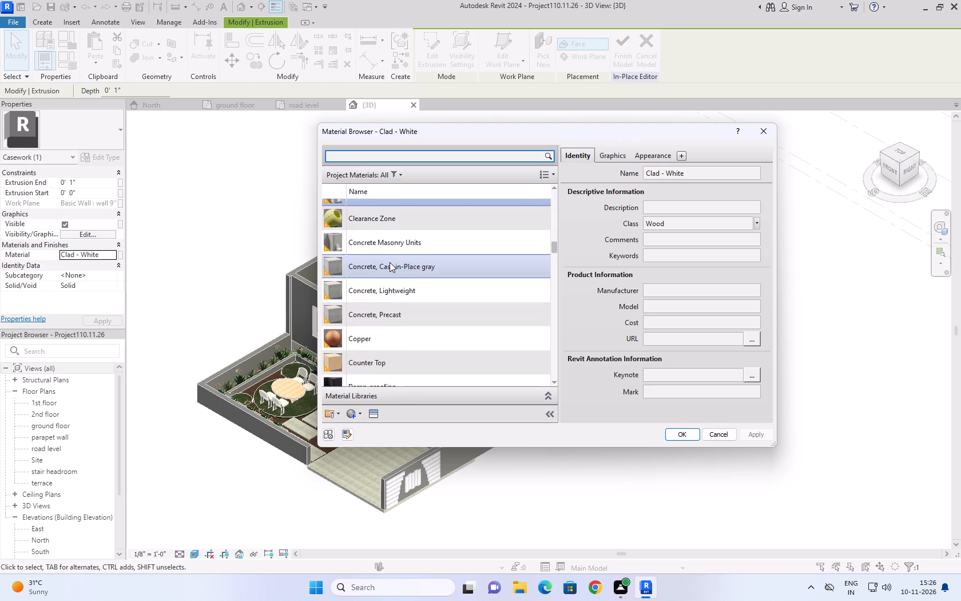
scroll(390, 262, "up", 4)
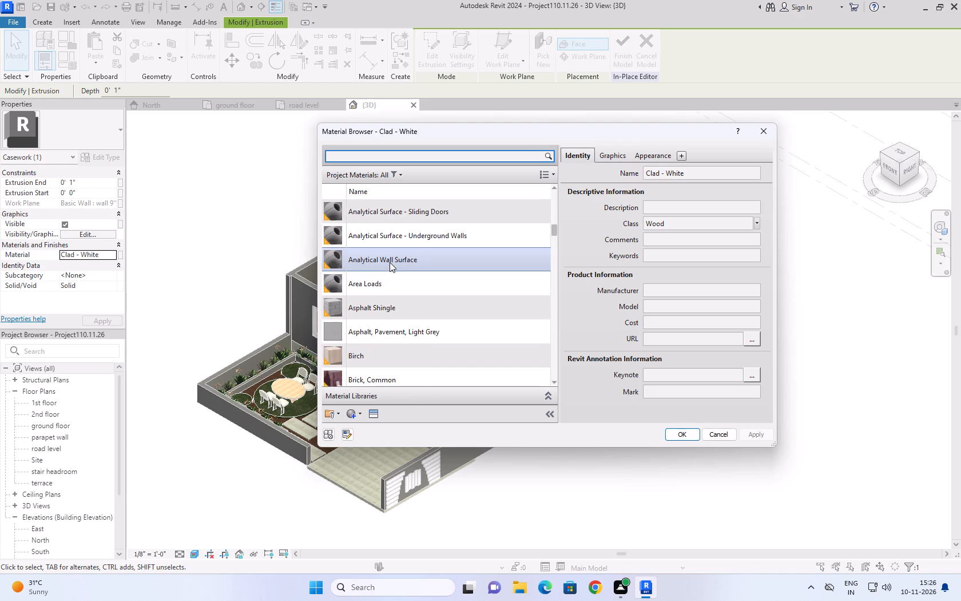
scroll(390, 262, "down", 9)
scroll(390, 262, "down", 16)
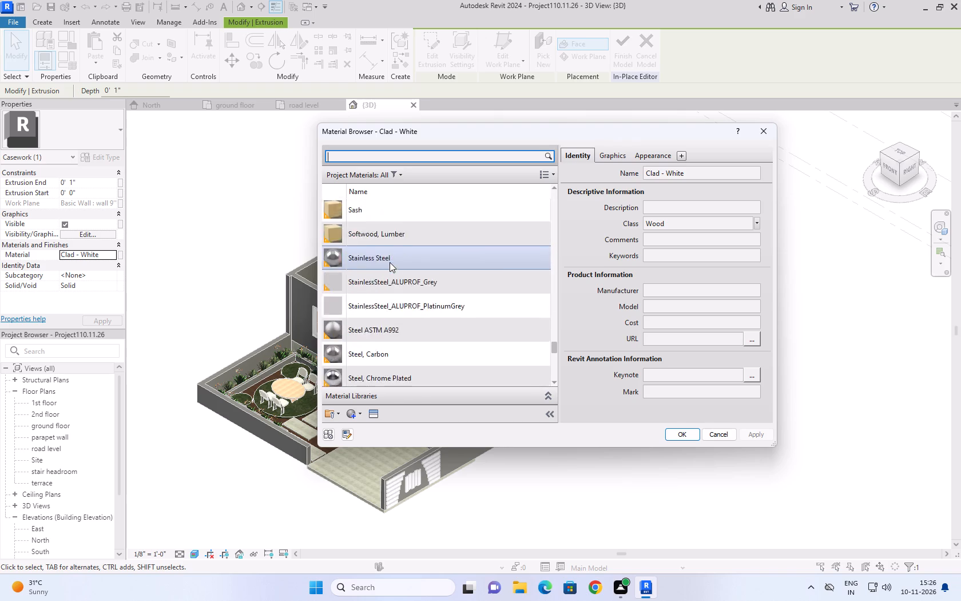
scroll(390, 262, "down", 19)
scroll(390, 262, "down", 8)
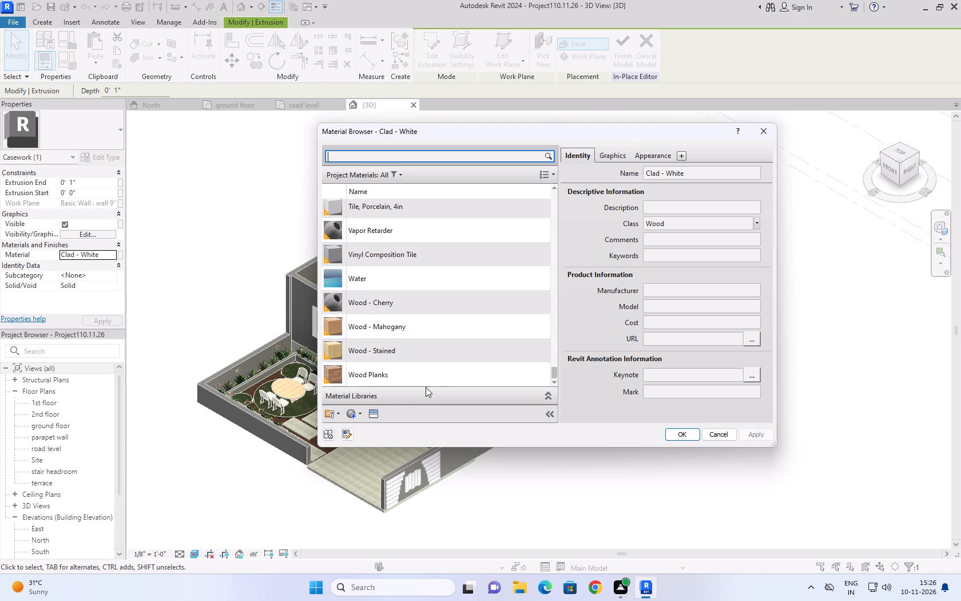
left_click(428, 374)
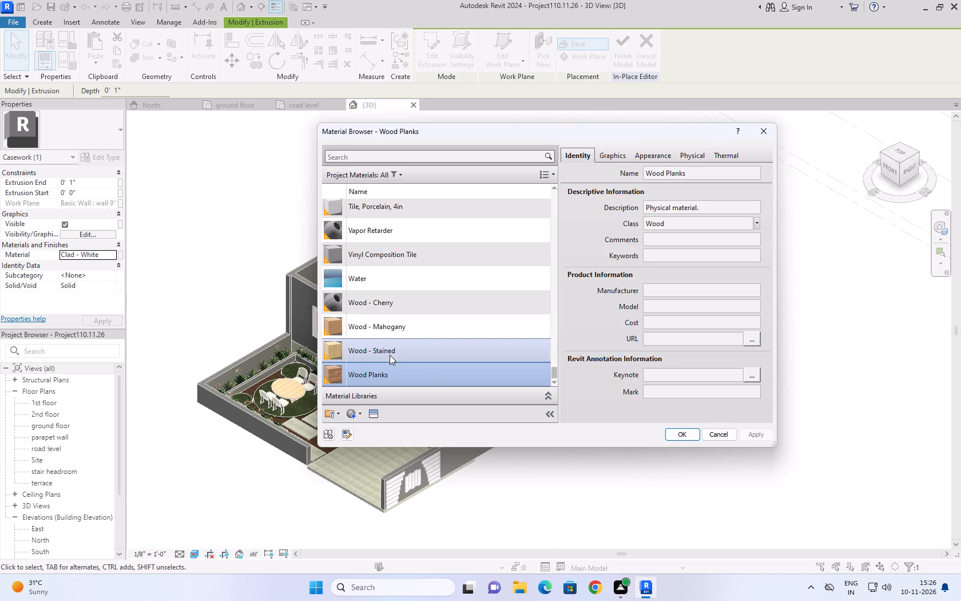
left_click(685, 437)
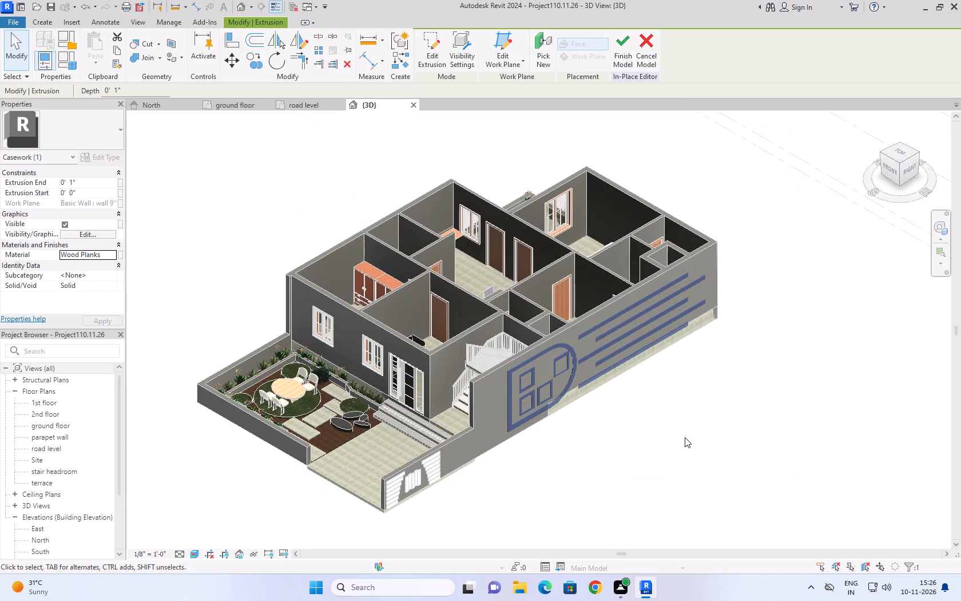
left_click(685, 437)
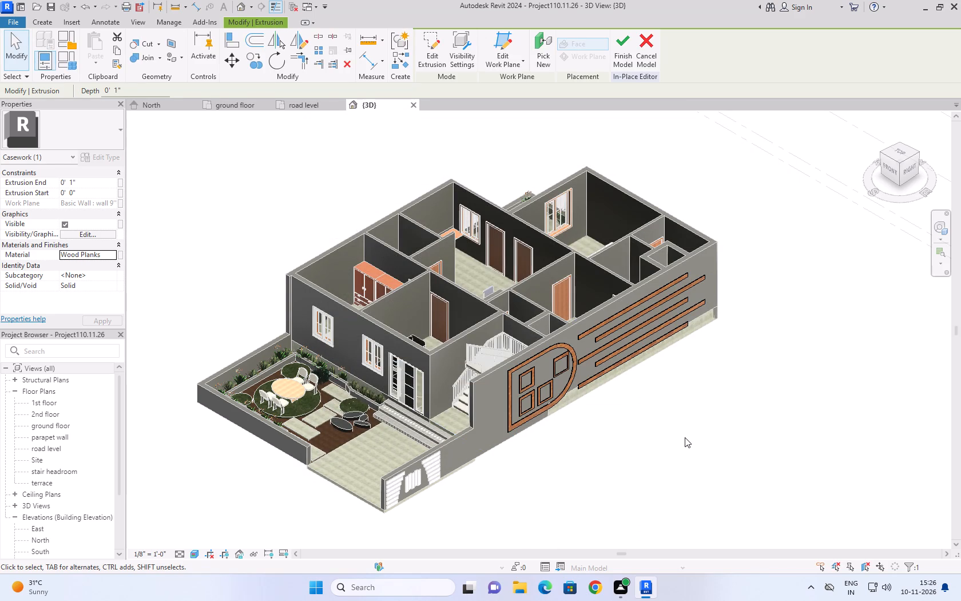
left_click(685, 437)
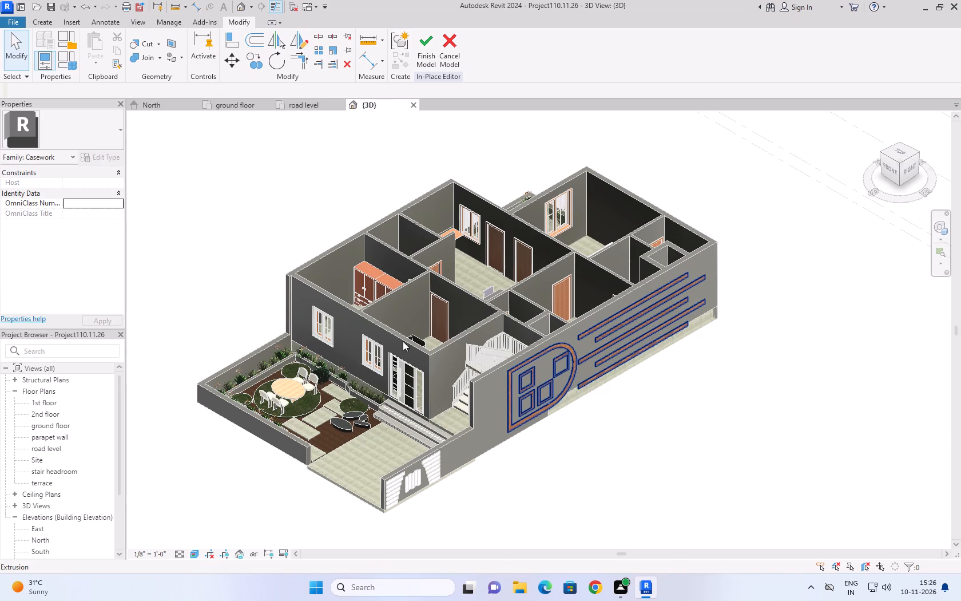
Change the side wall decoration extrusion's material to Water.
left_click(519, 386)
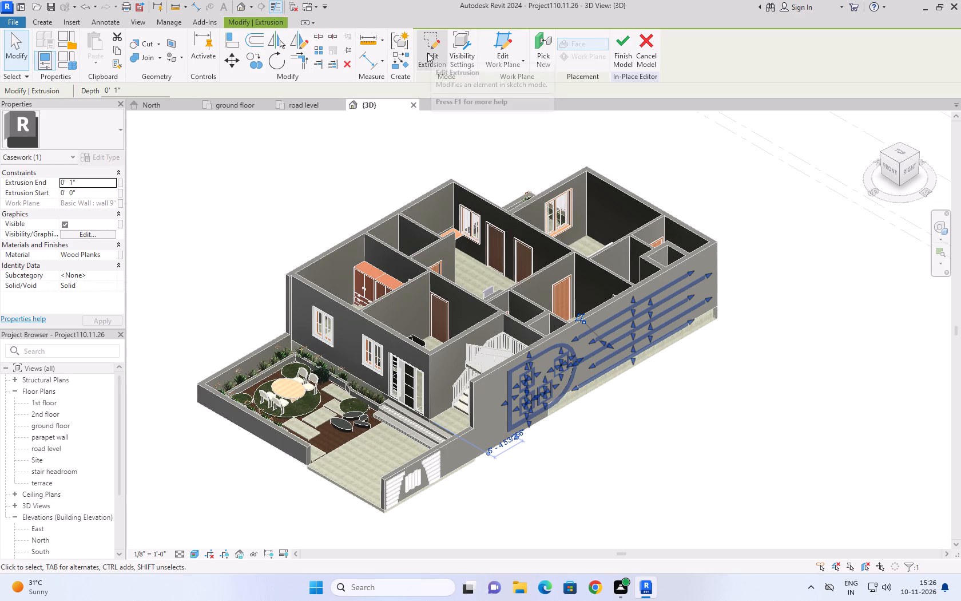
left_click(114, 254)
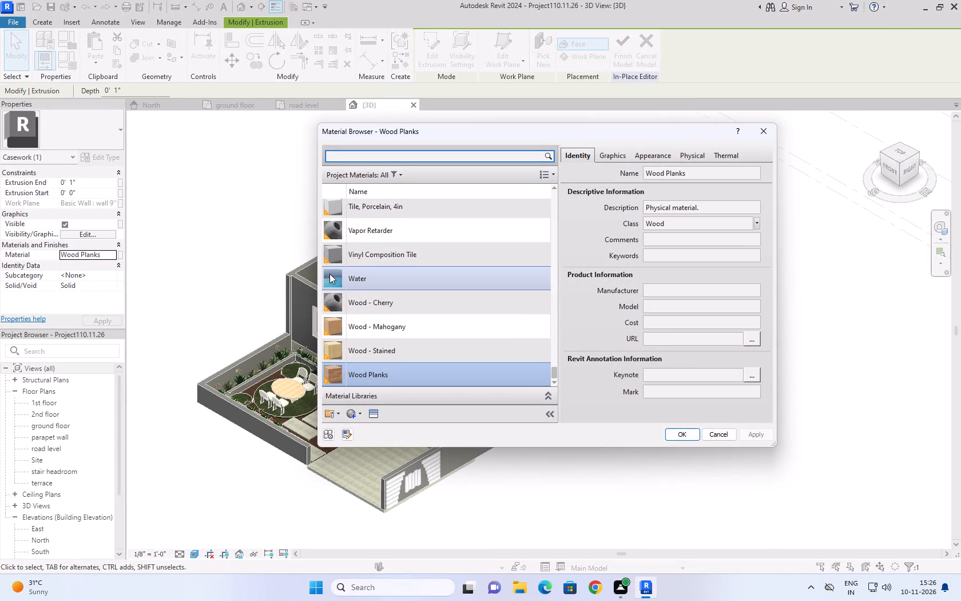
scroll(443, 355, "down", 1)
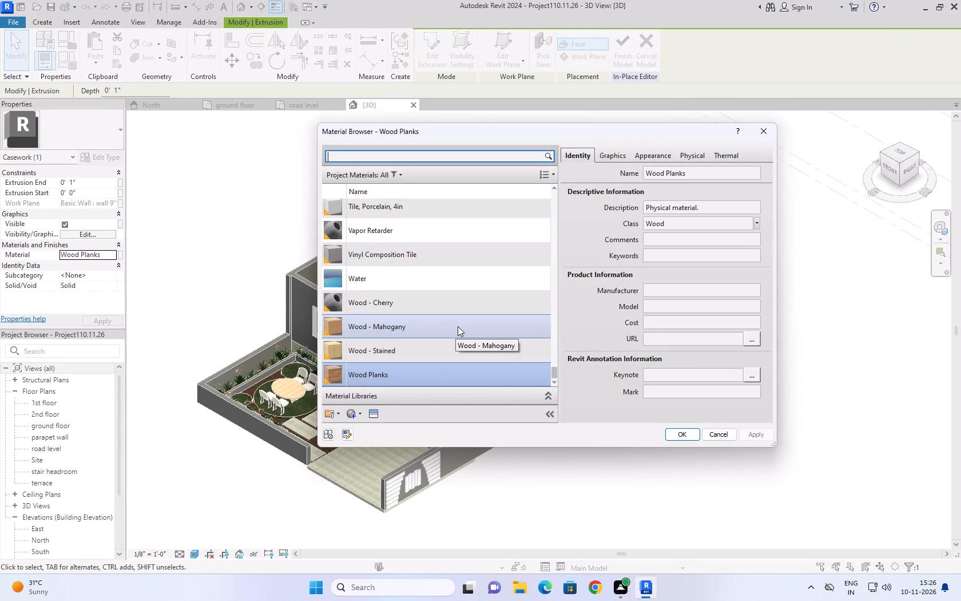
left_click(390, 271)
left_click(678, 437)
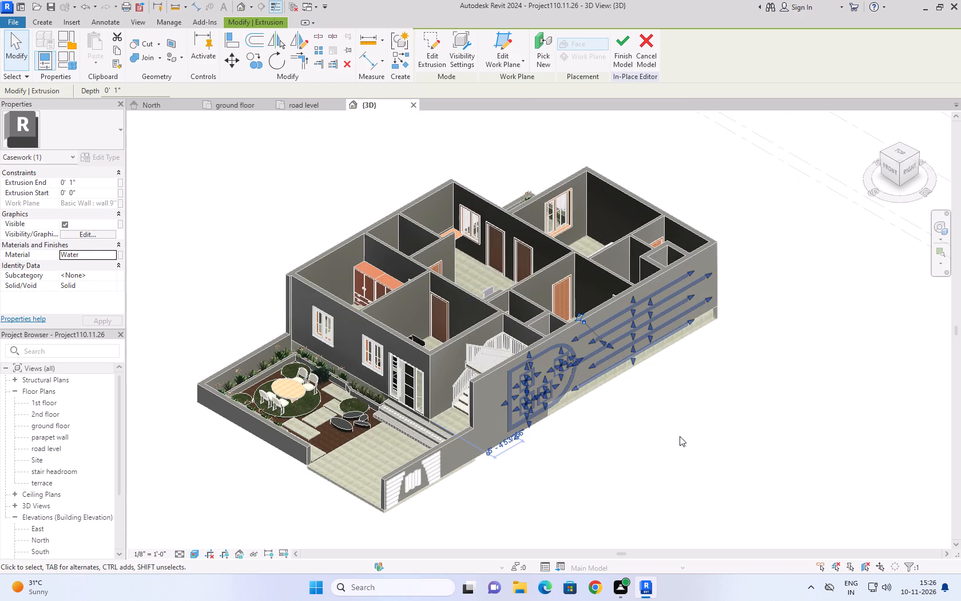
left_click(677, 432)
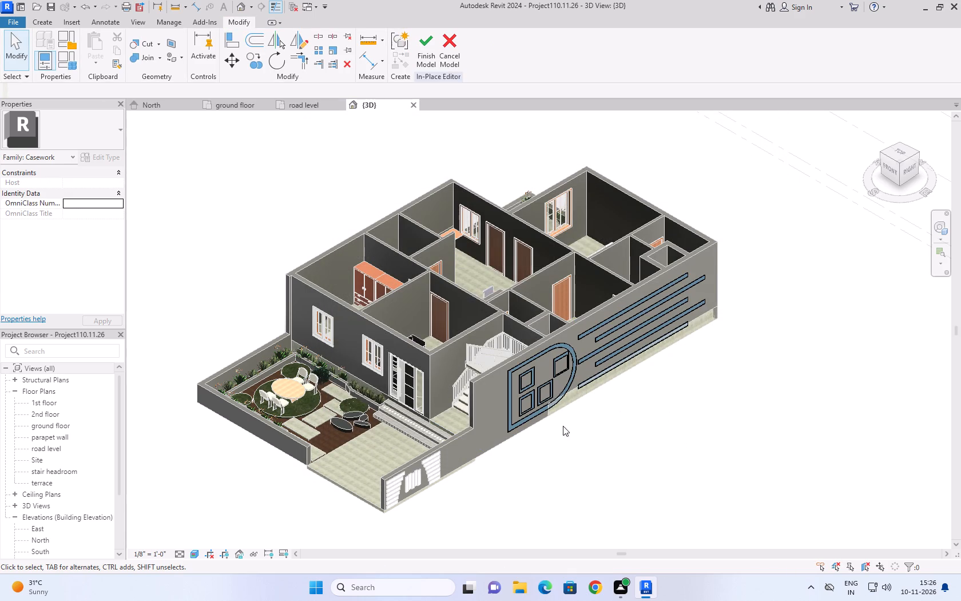
Check the decoration up close and change its extrusion's material to Textile - Bamboo Weave.
scroll(583, 416, "up", 5)
scroll(595, 350, "down", 6)
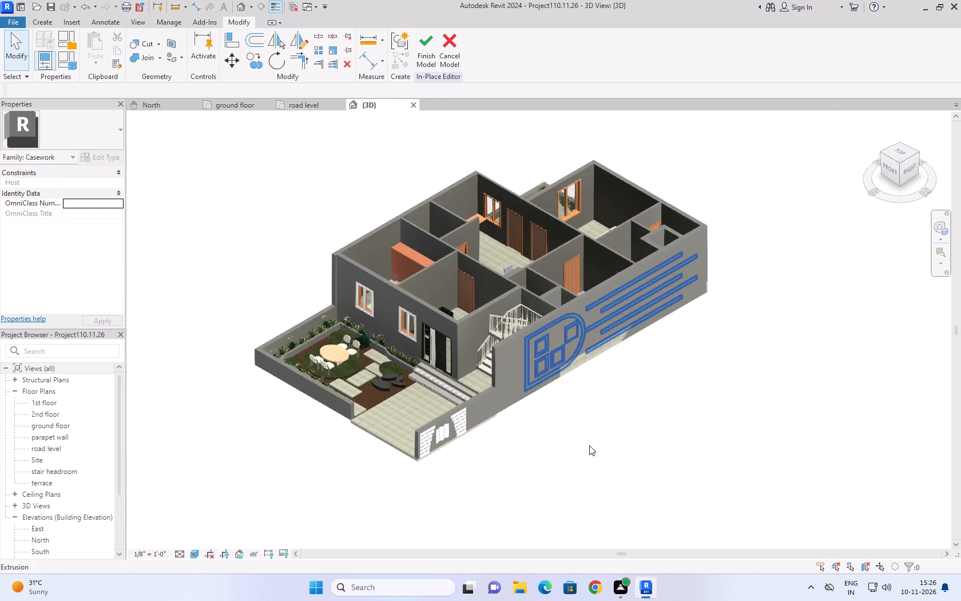
scroll(589, 445, "up", 5)
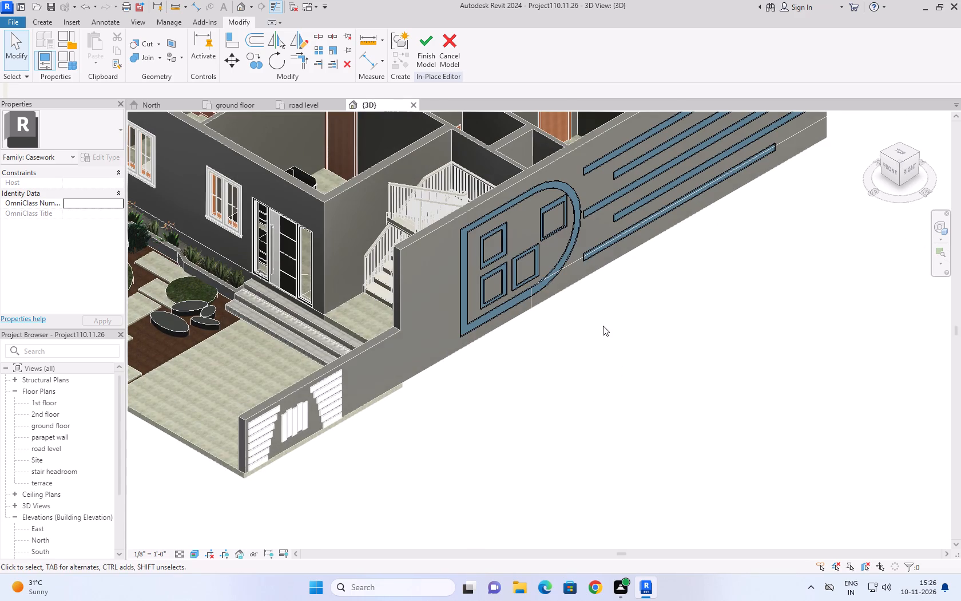
middle_click_drag(525, 377, 464, 428)
scroll(512, 392, "up", 1)
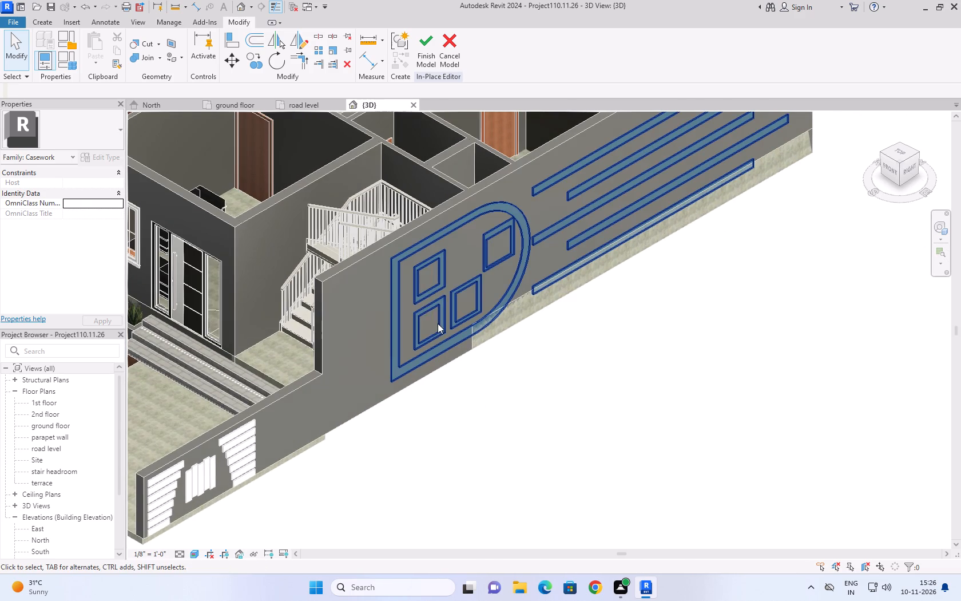
left_click(424, 304)
scroll(582, 347, "down", 1)
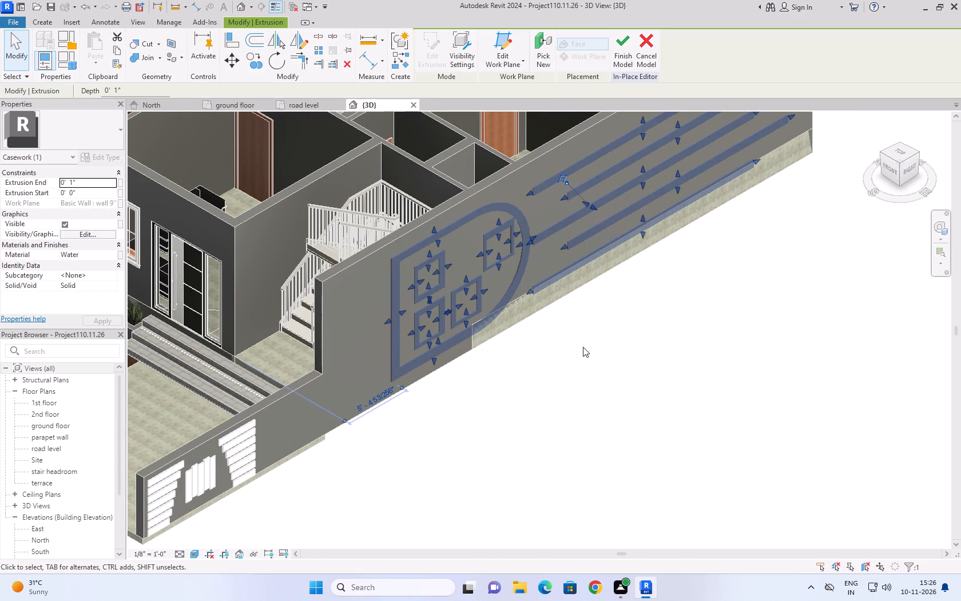
scroll(583, 347, "down", 2)
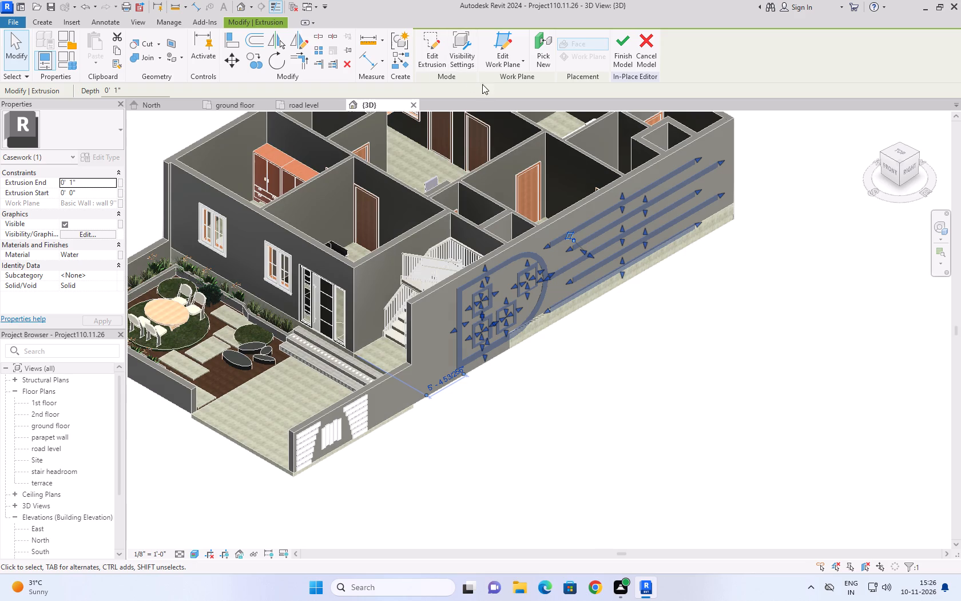
left_click(107, 252)
left_click(110, 254)
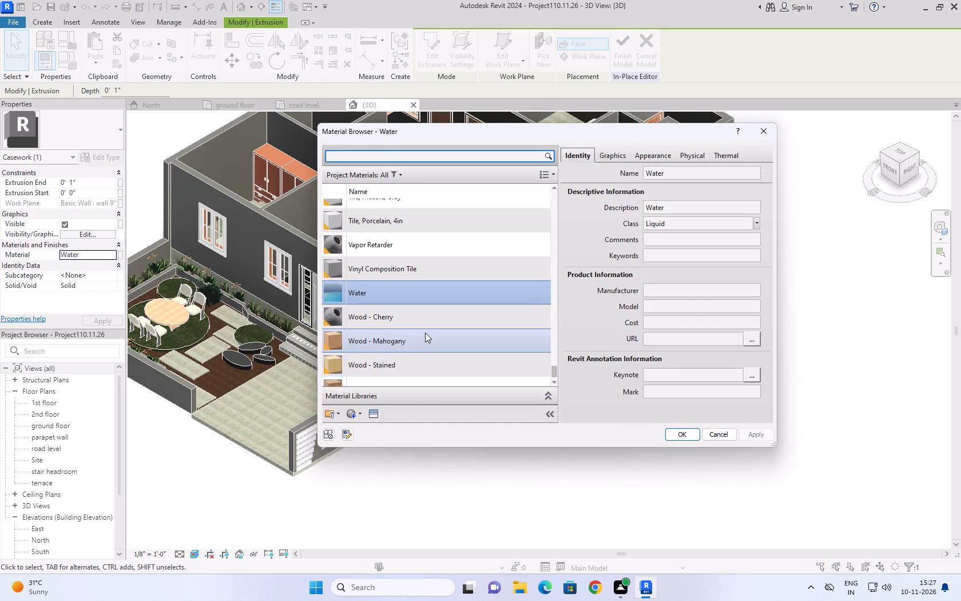
scroll(425, 333, "up", 1)
scroll(378, 274, "up", 1)
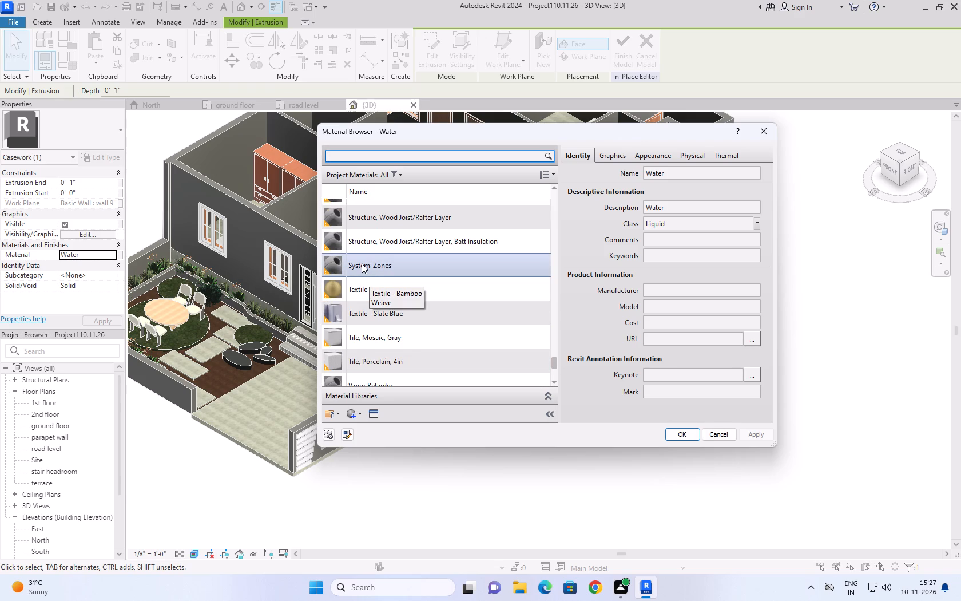
scroll(423, 290, "up", 3)
scroll(423, 292, "down", 3)
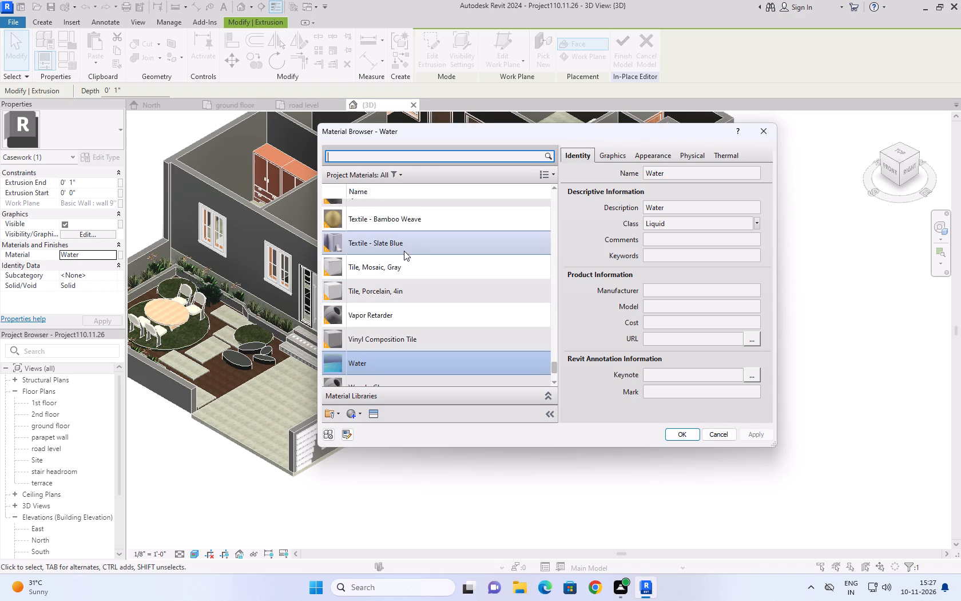
left_click(414, 224)
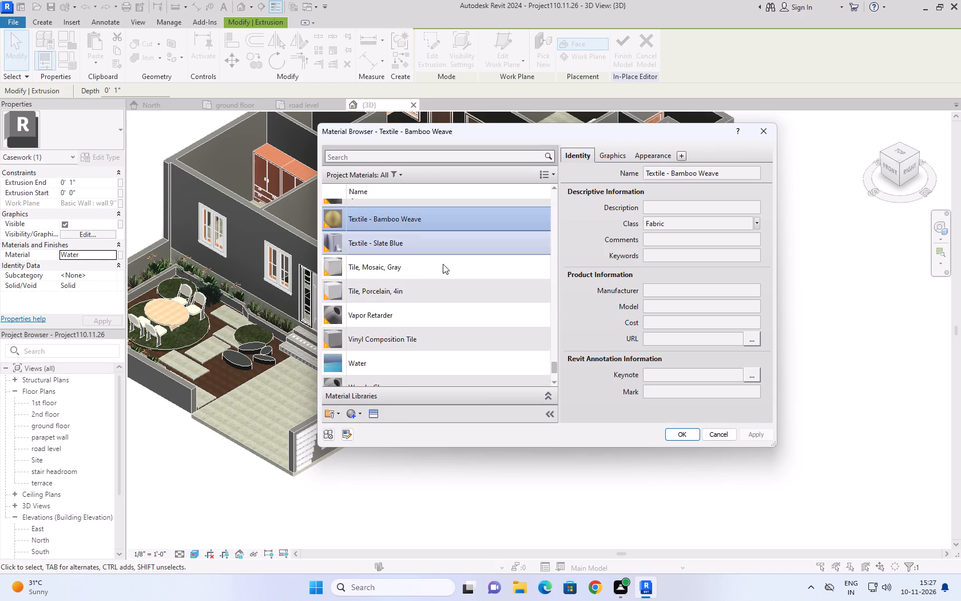
left_click(679, 429)
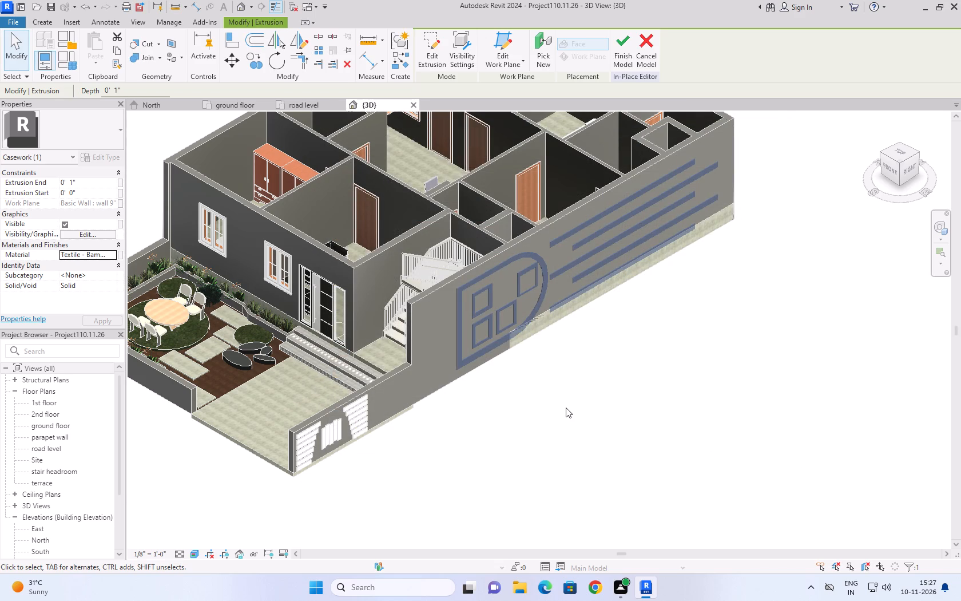
Browse the project materials and change the side wall decoration extrusion's material to Laminate, Ivory, Matte.
left_click(557, 387)
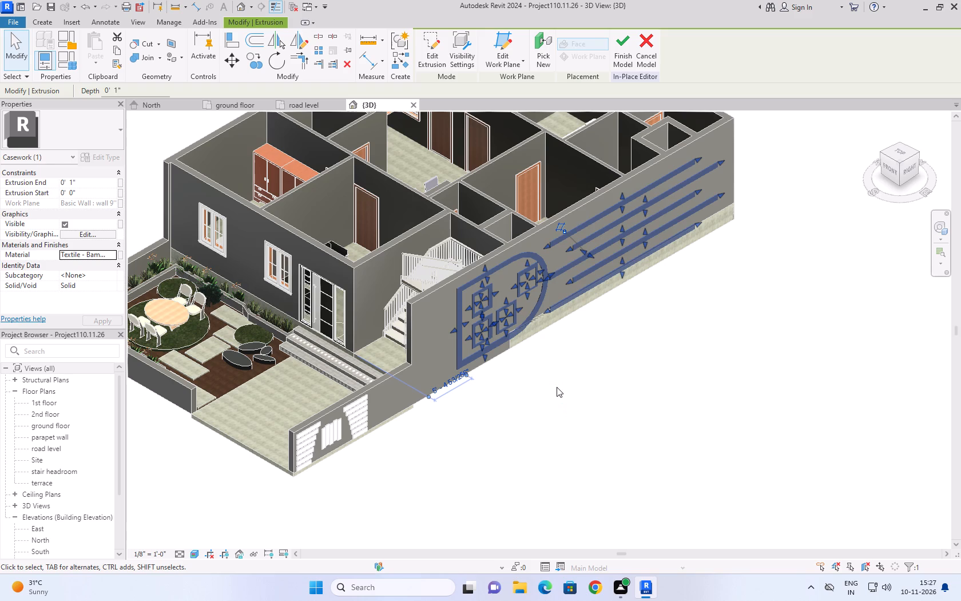
left_click(463, 323)
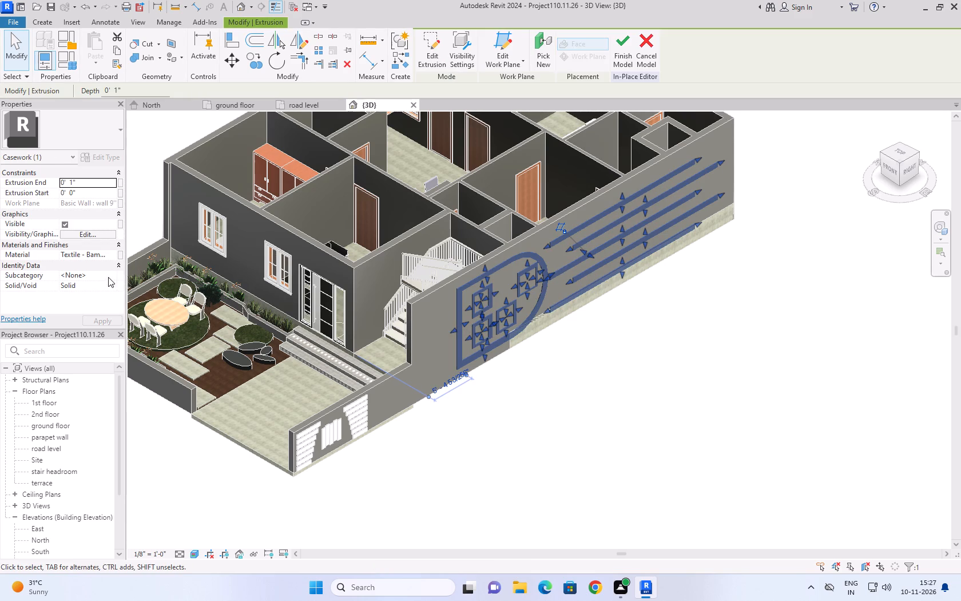
left_click(110, 252)
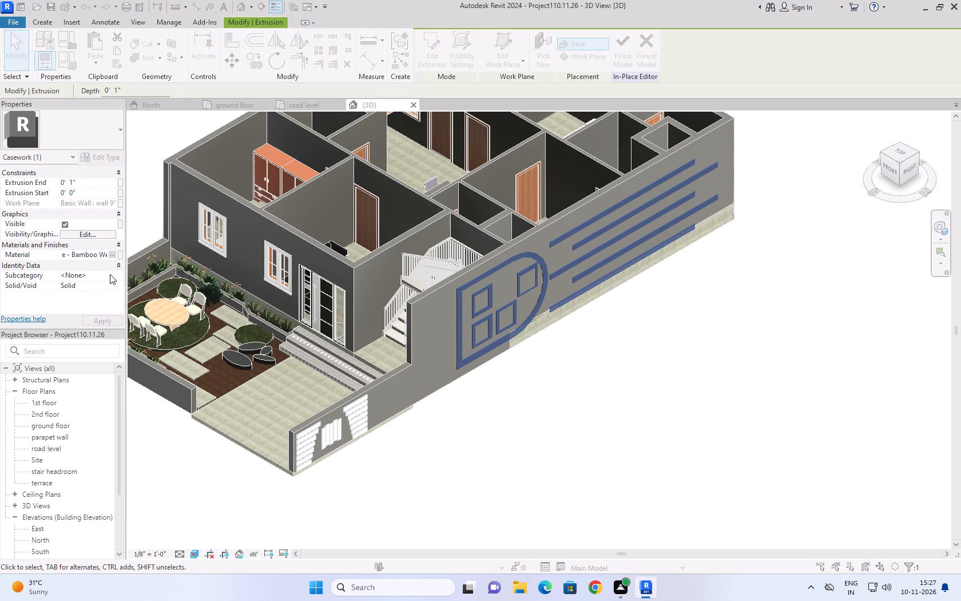
scroll(452, 340, "up", 5)
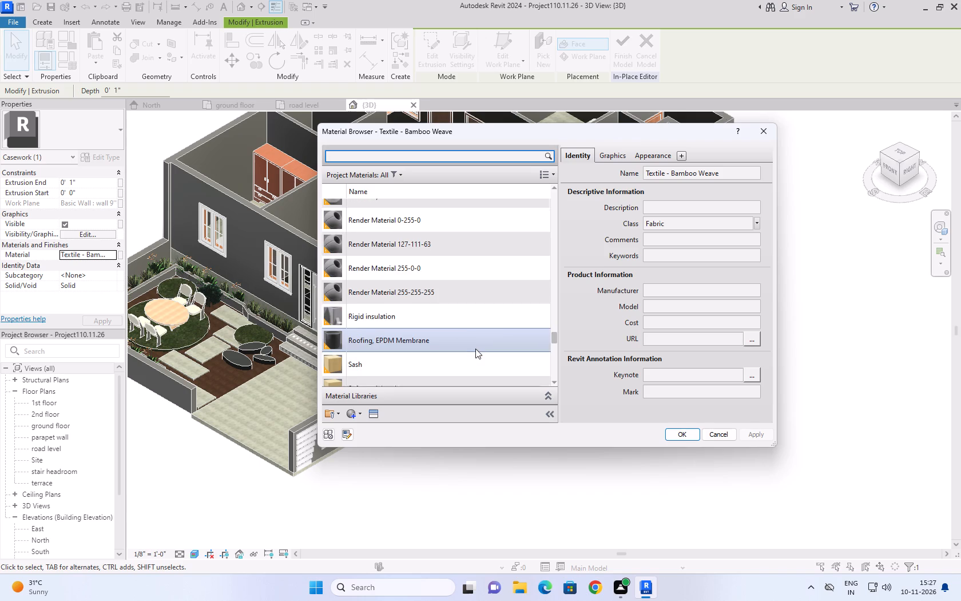
scroll(475, 349, "up", 3)
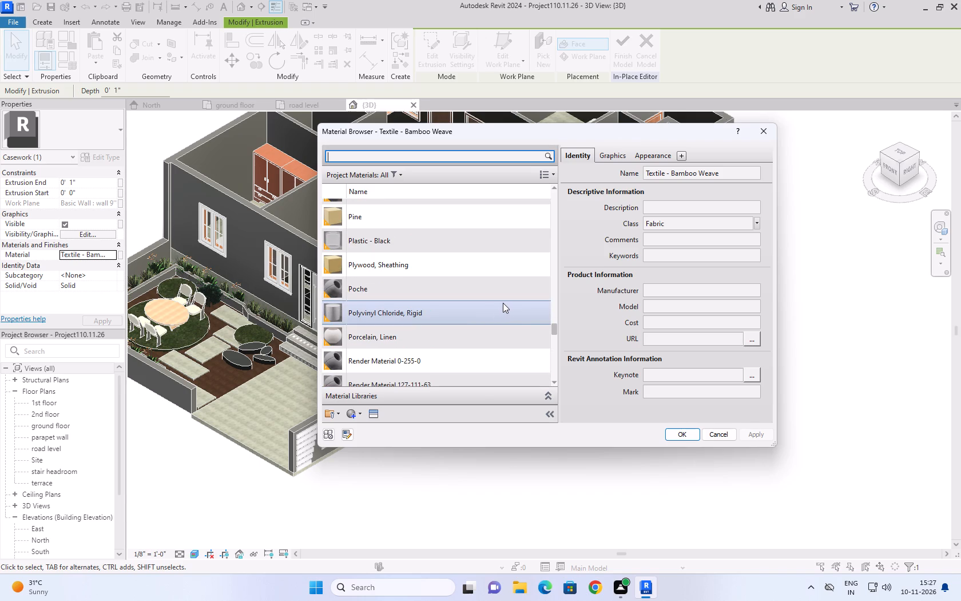
scroll(400, 290, "up", 1)
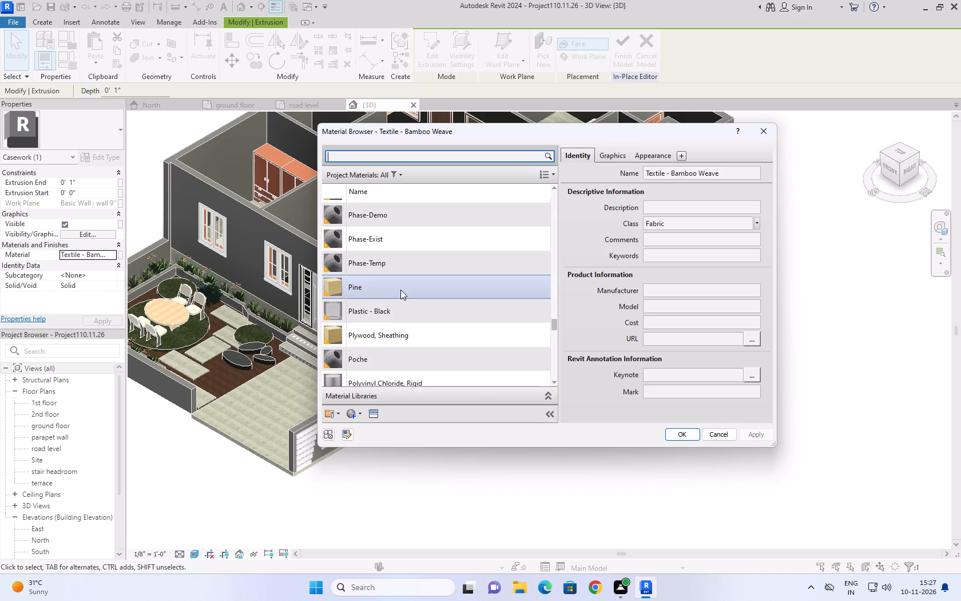
scroll(403, 286, "up", 5)
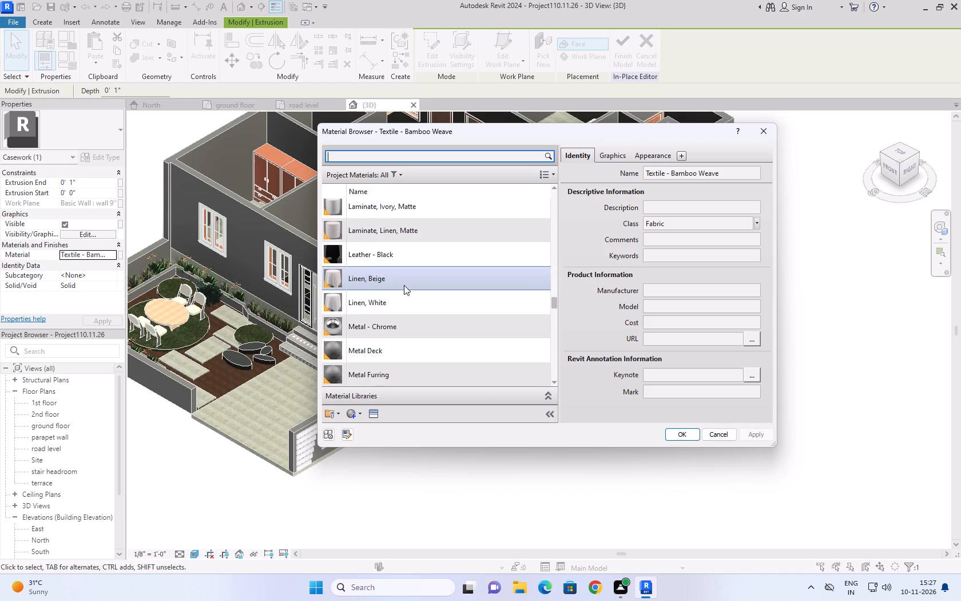
left_click(404, 285)
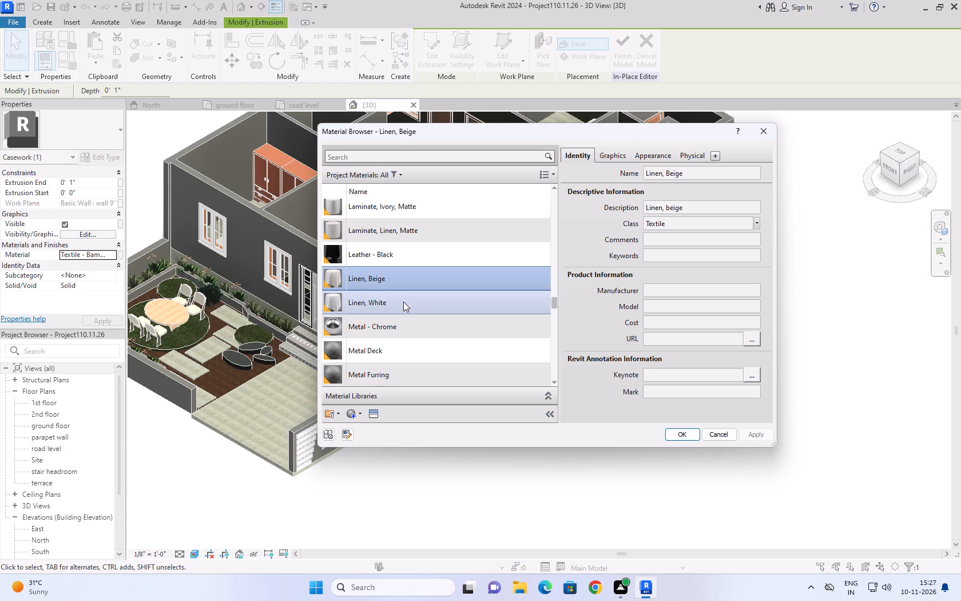
left_click(403, 302)
scroll(399, 257, "up", 4)
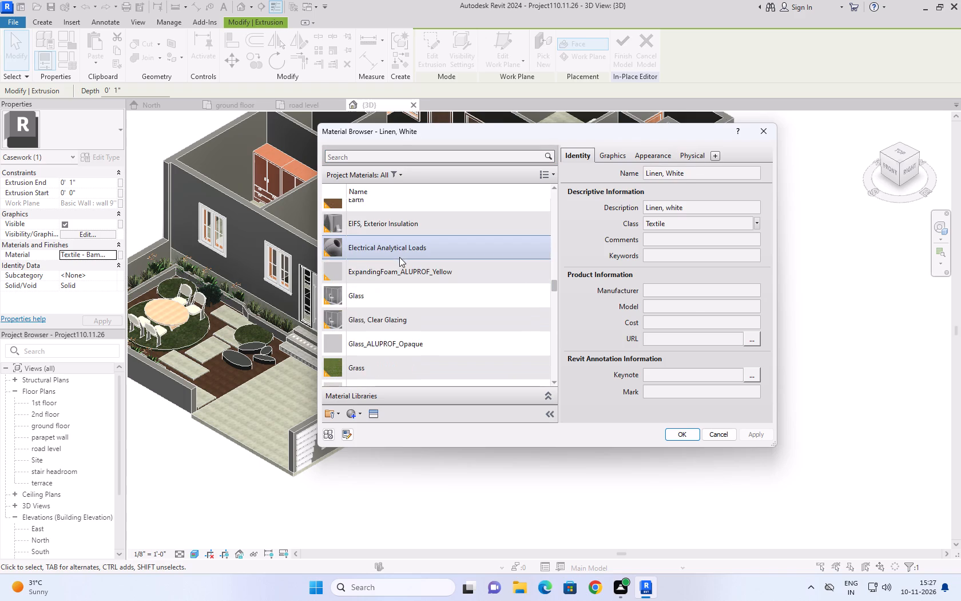
scroll(399, 257, "up", 6)
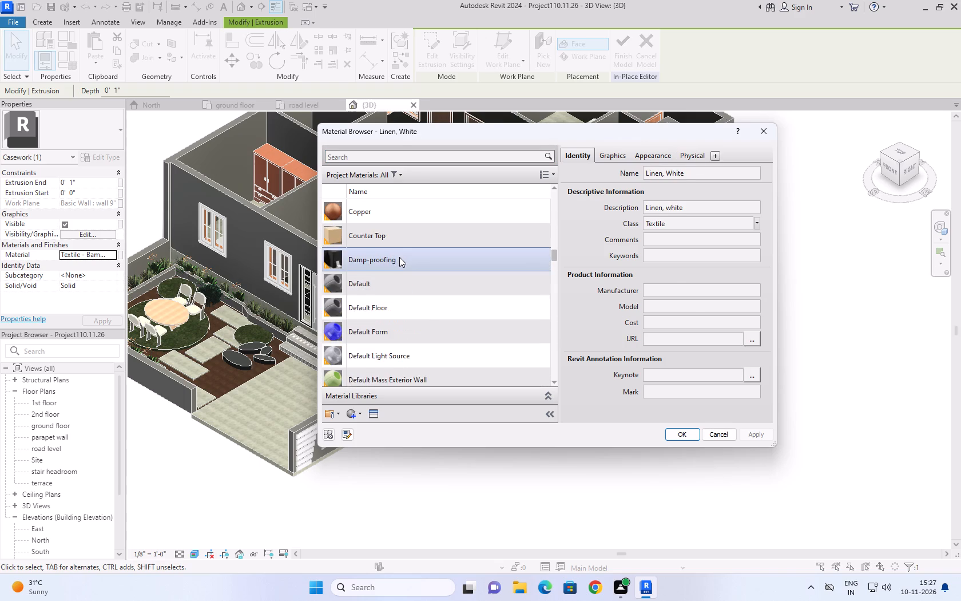
scroll(399, 257, "up", 5)
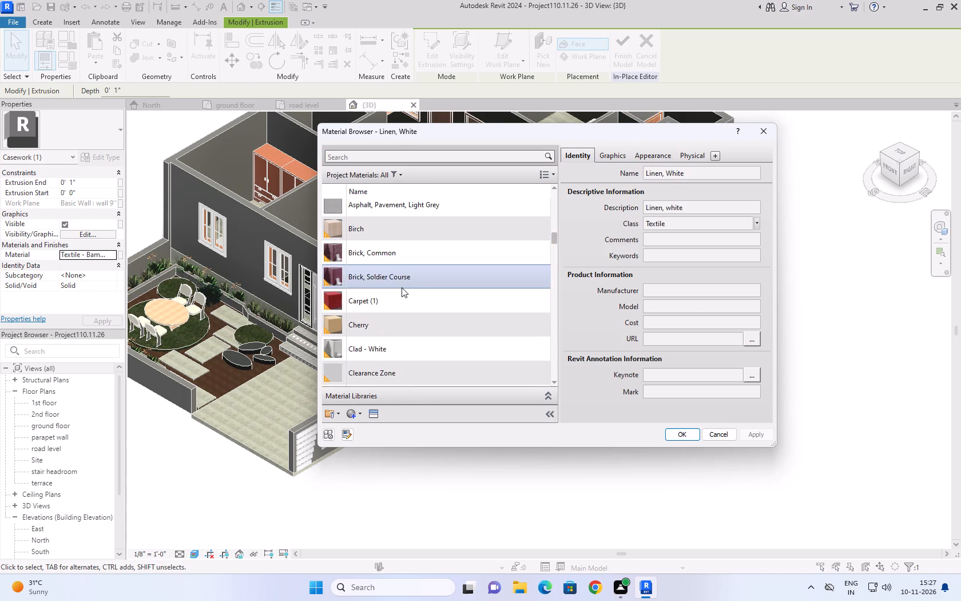
scroll(402, 293, "up", 17)
scroll(402, 293, "down", 20)
scroll(402, 293, "down", 6)
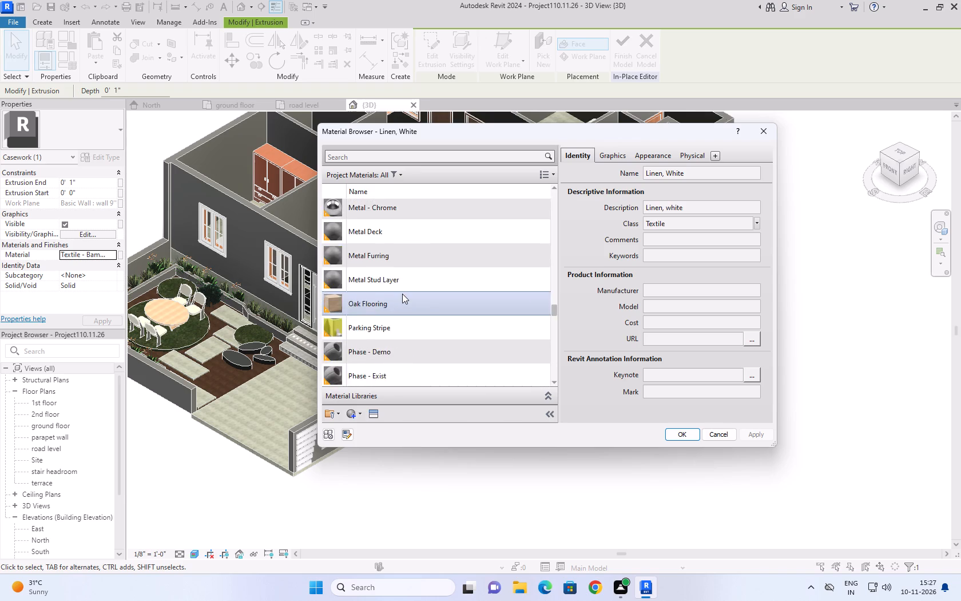
scroll(402, 294, "down", 18)
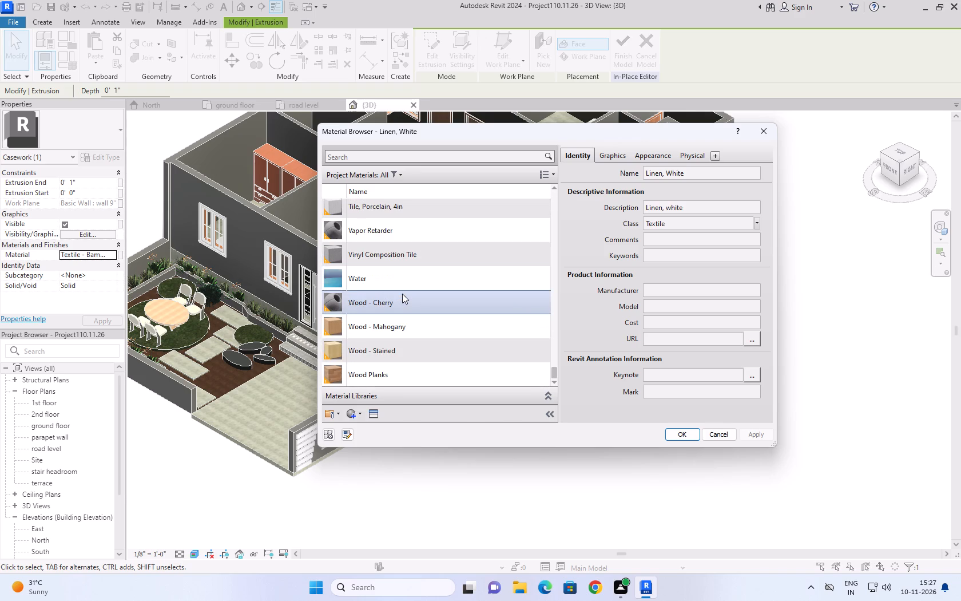
scroll(415, 326, "down", 4)
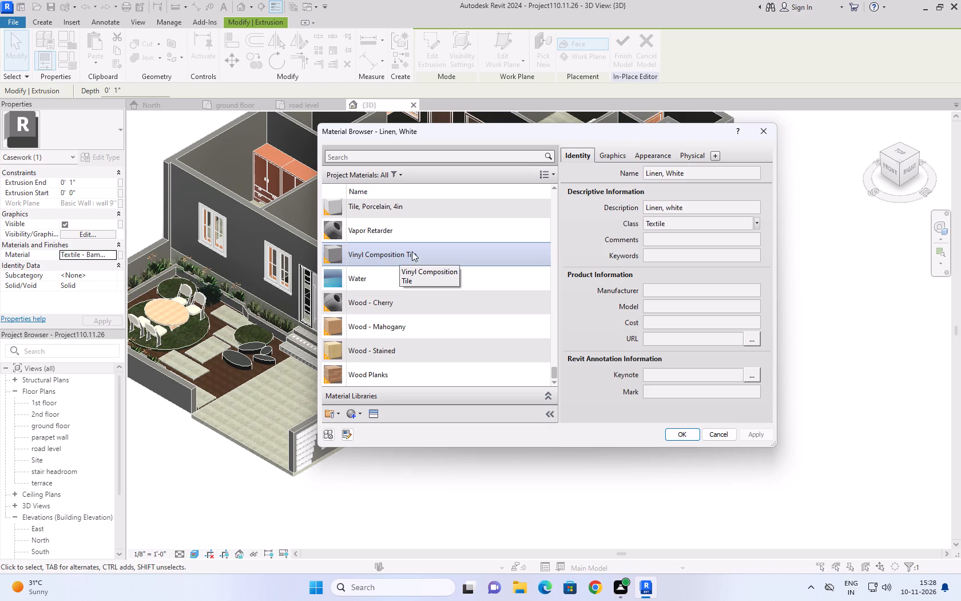
scroll(430, 247, "up", 2)
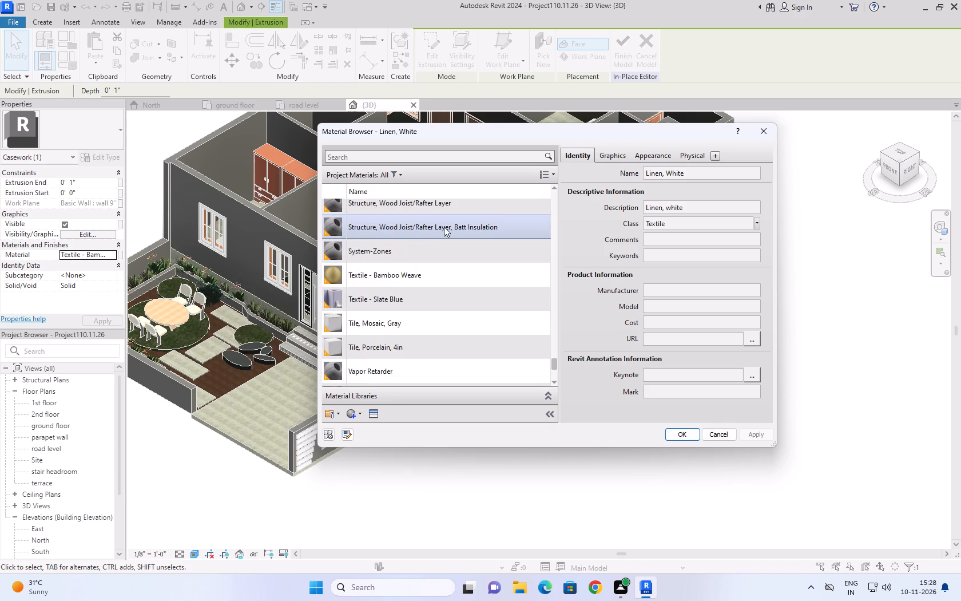
scroll(467, 227, "up", 2)
scroll(402, 247, "up", 1)
scroll(426, 205, "up", 3)
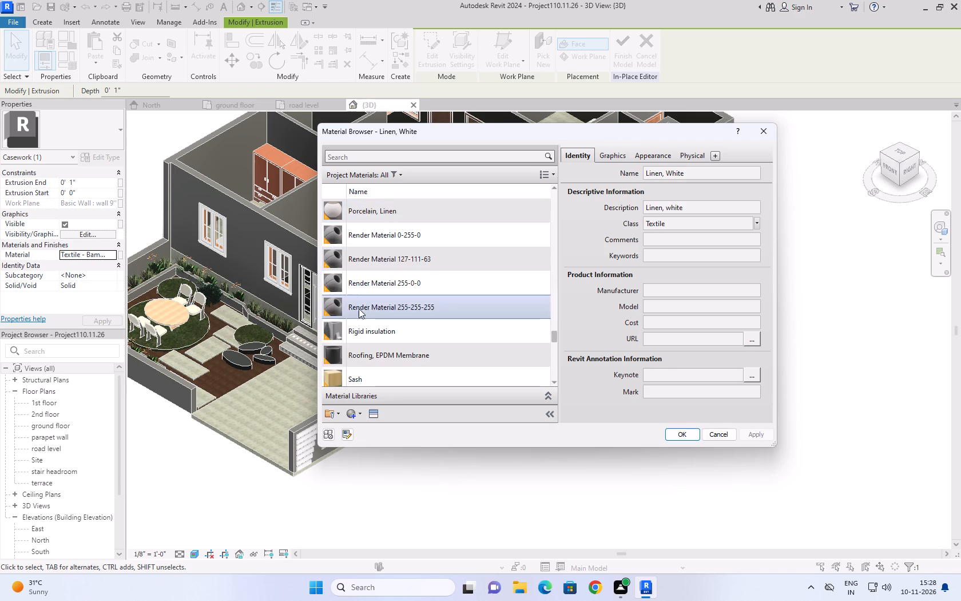
scroll(356, 317, "up", 1)
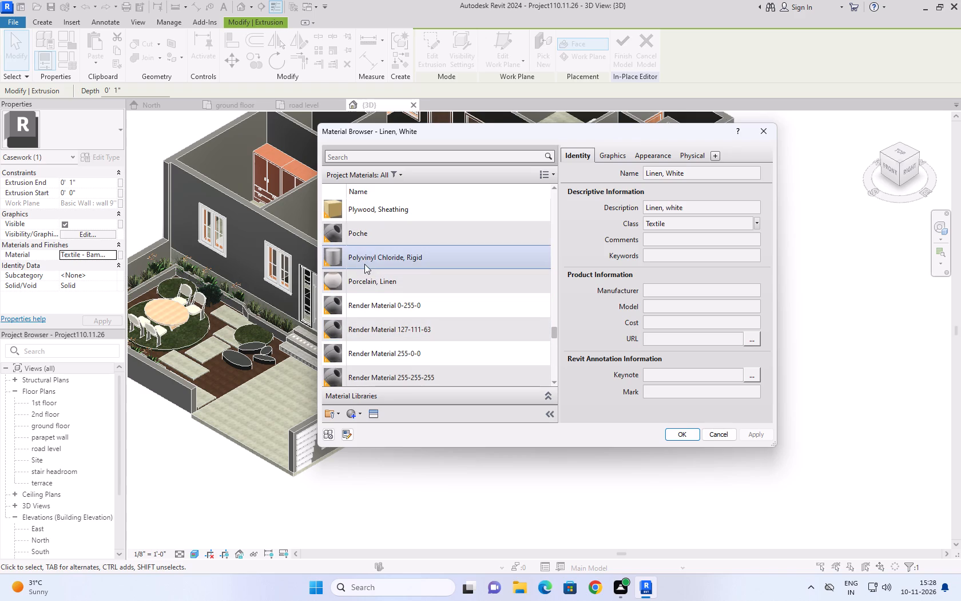
scroll(376, 266, "up", 2)
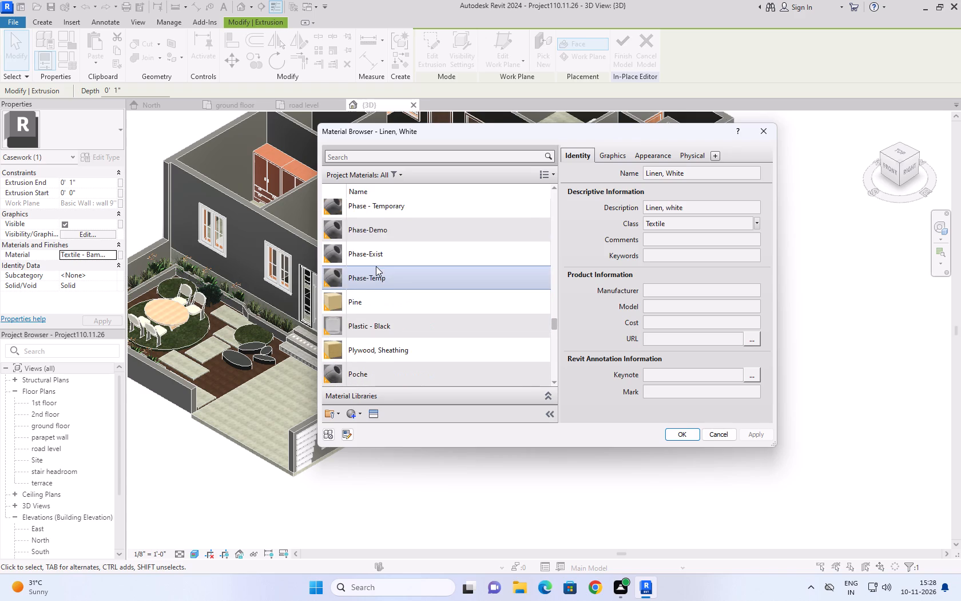
scroll(376, 266, "up", 3)
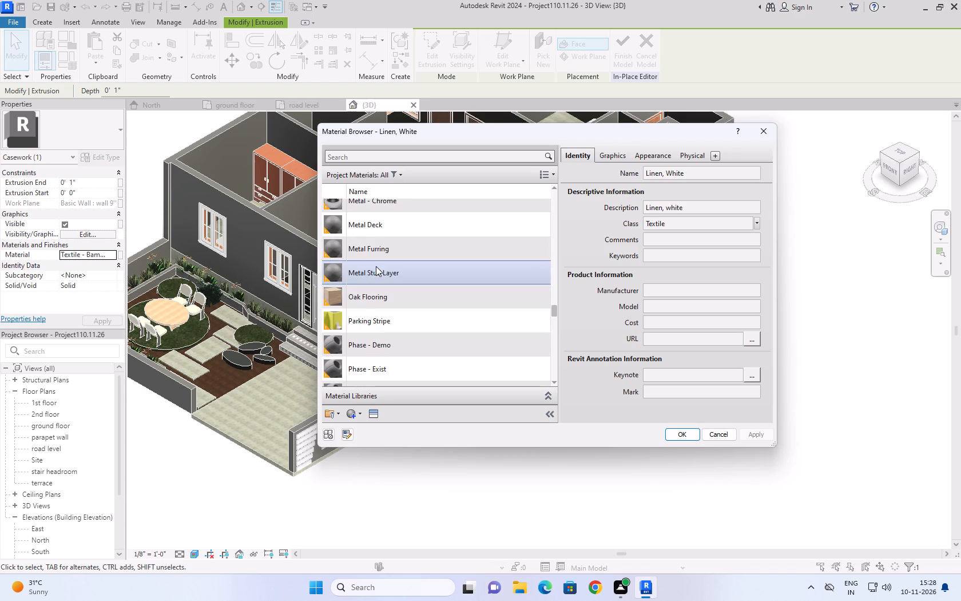
scroll(379, 293, "up", 1)
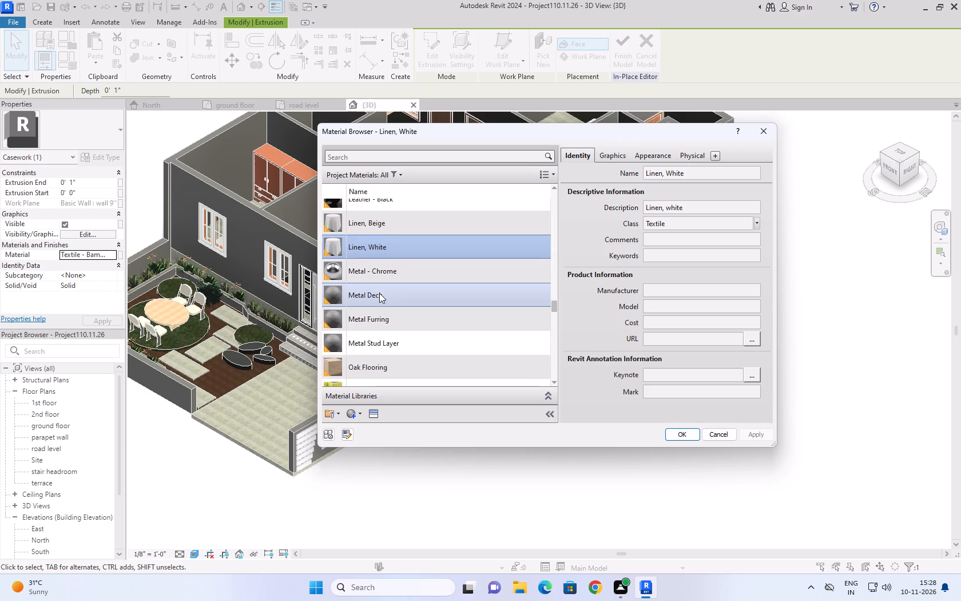
scroll(379, 293, "up", 2)
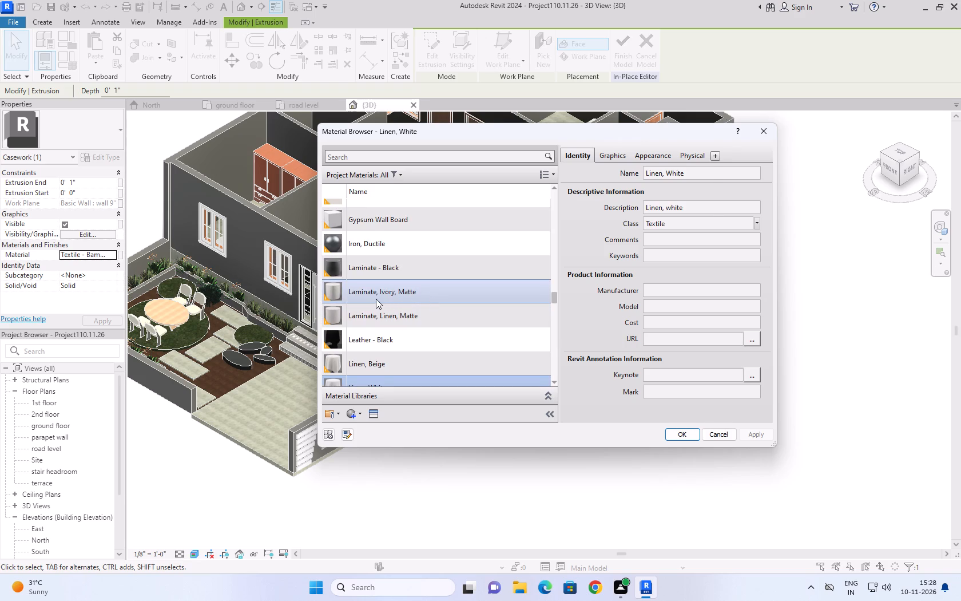
left_click(376, 299)
left_click(674, 433)
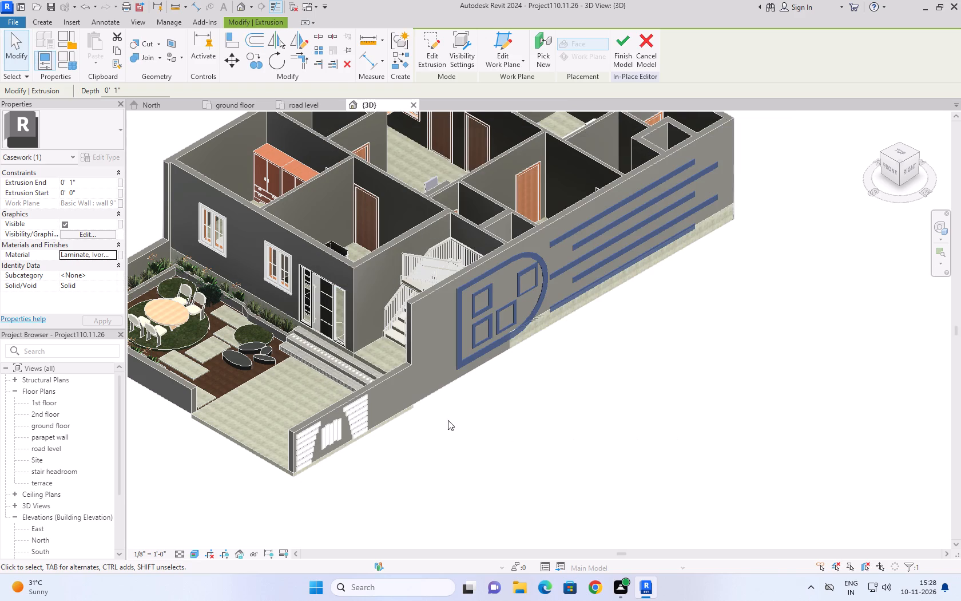
left_click(535, 412)
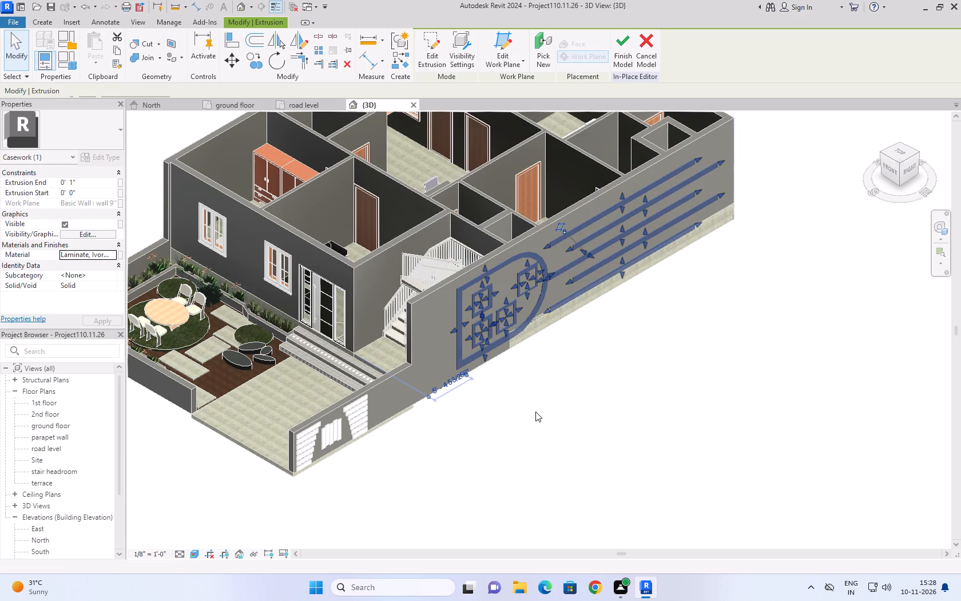
Finish the in-place model edit of the side wall decoration.
scroll(535, 412, "down", 3)
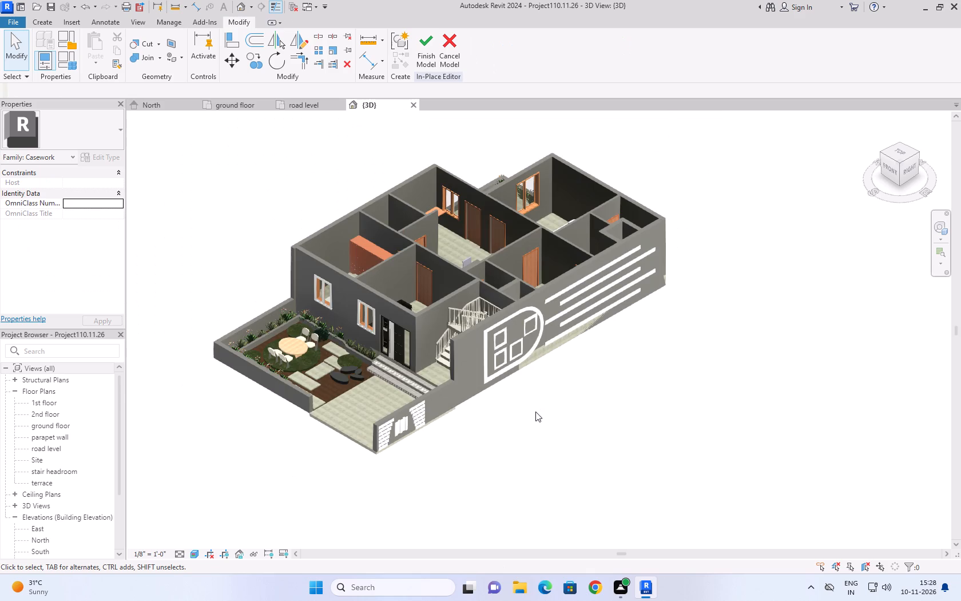
scroll(535, 412, "up", 3)
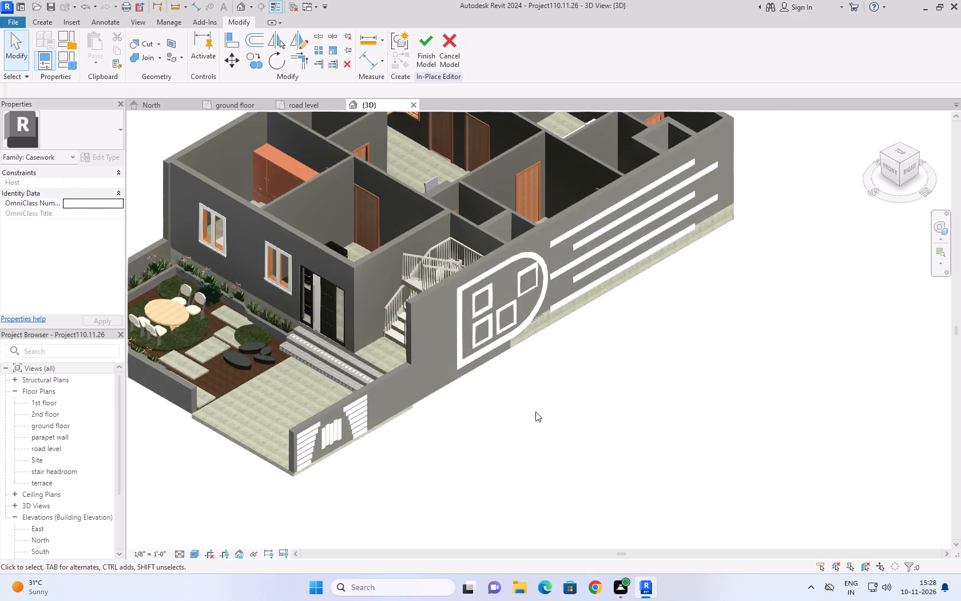
scroll(535, 412, "down", 6)
scroll(535, 412, "up", 3)
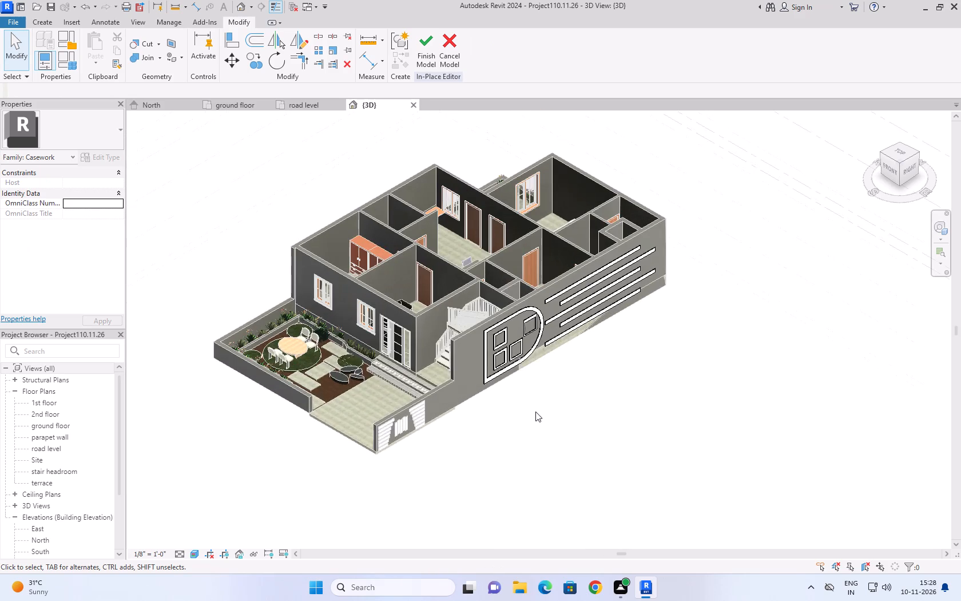
right_click(535, 412)
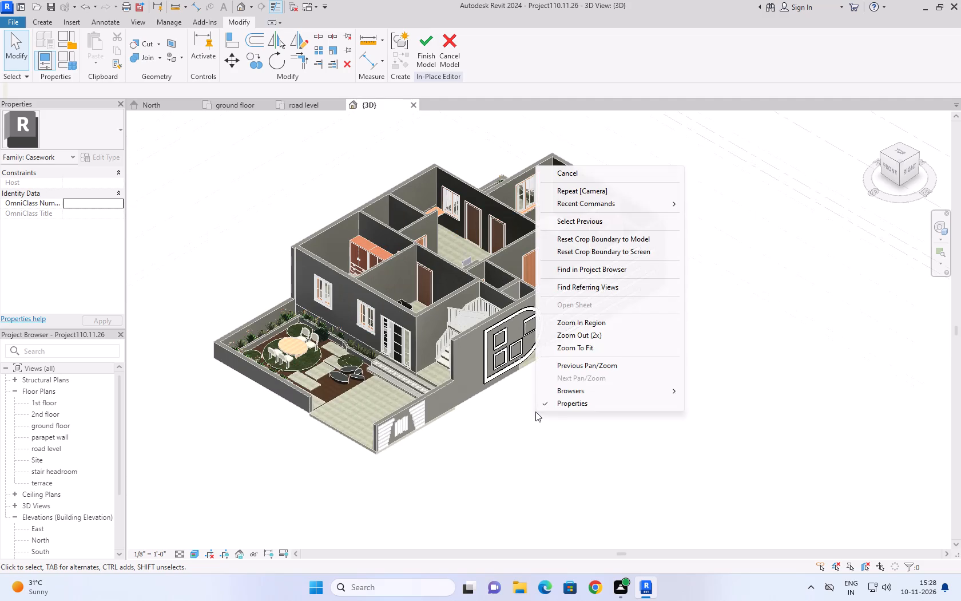
right_click(474, 453)
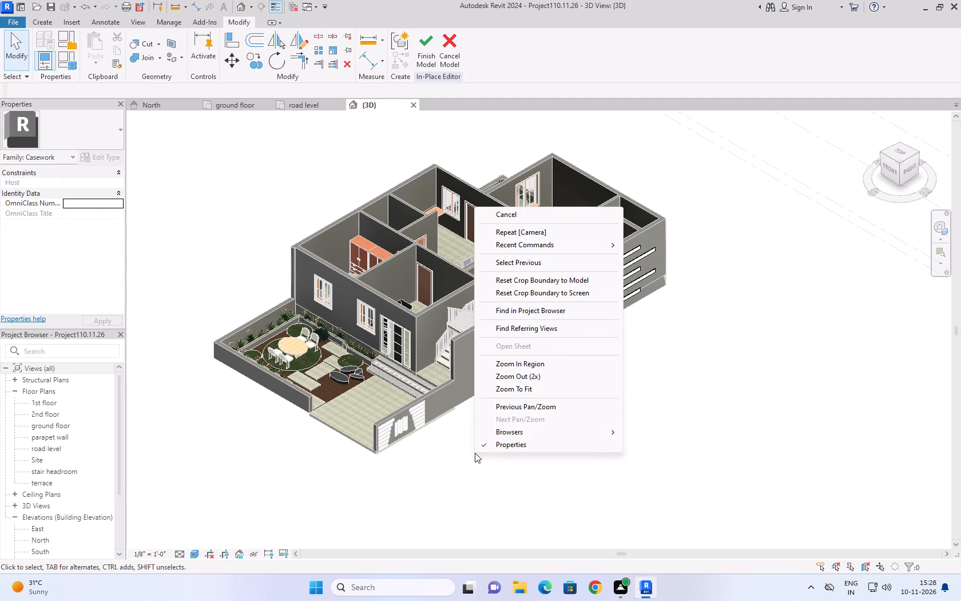
left_click(416, 475)
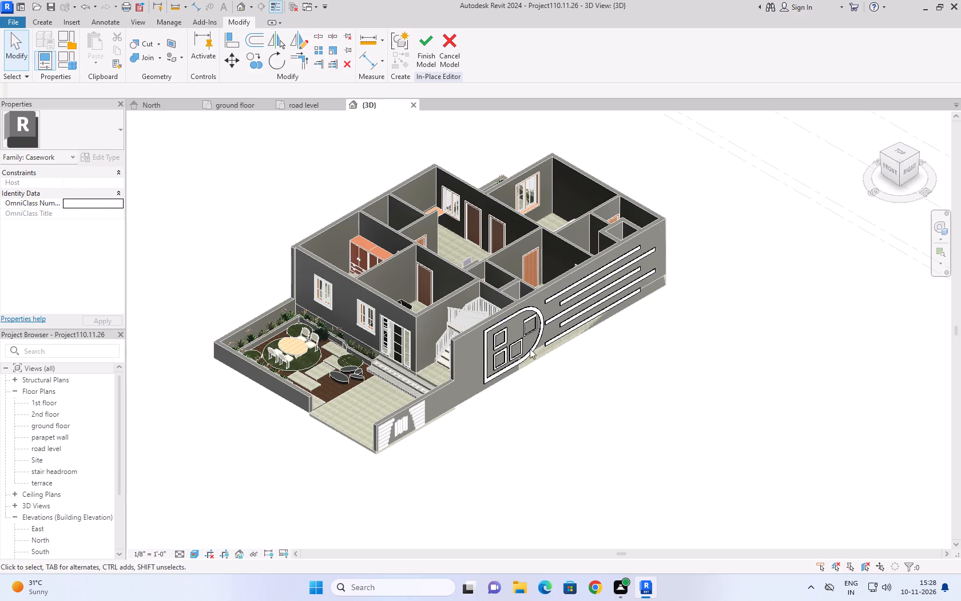
left_click(420, 47)
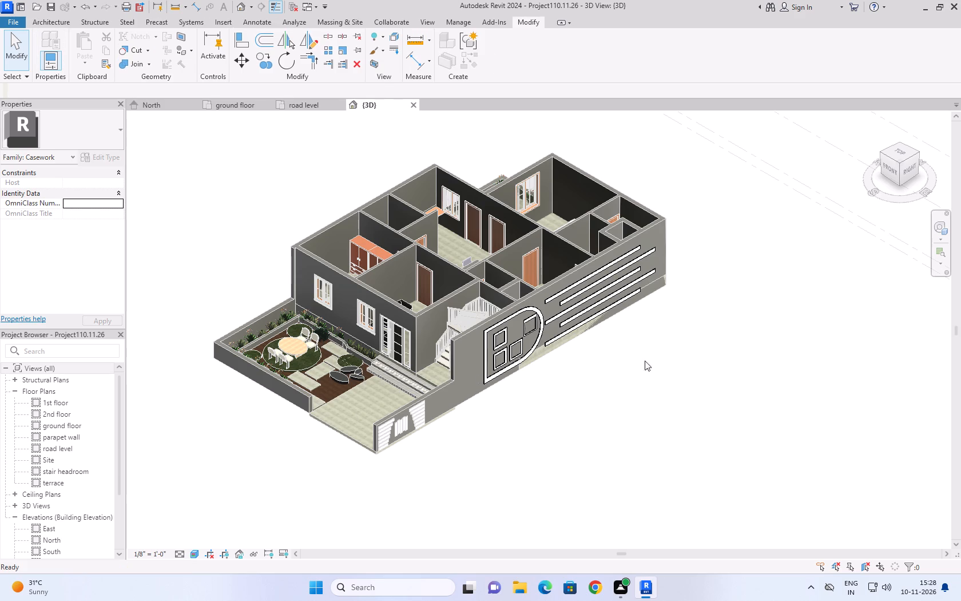
left_click(535, 409)
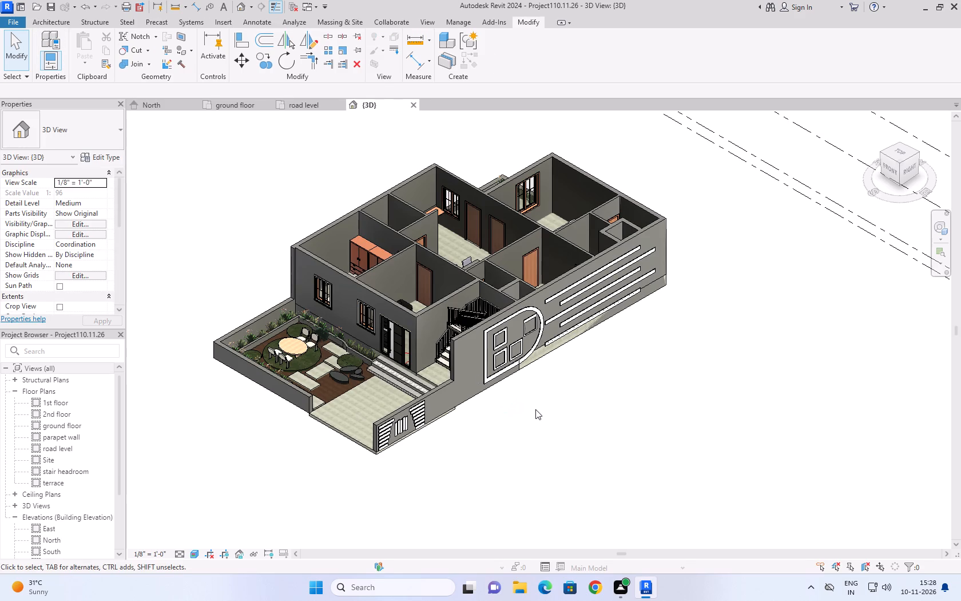
Inspect the new finish on the side wall decoration's strips and frames up close.
scroll(609, 374, "up", 5)
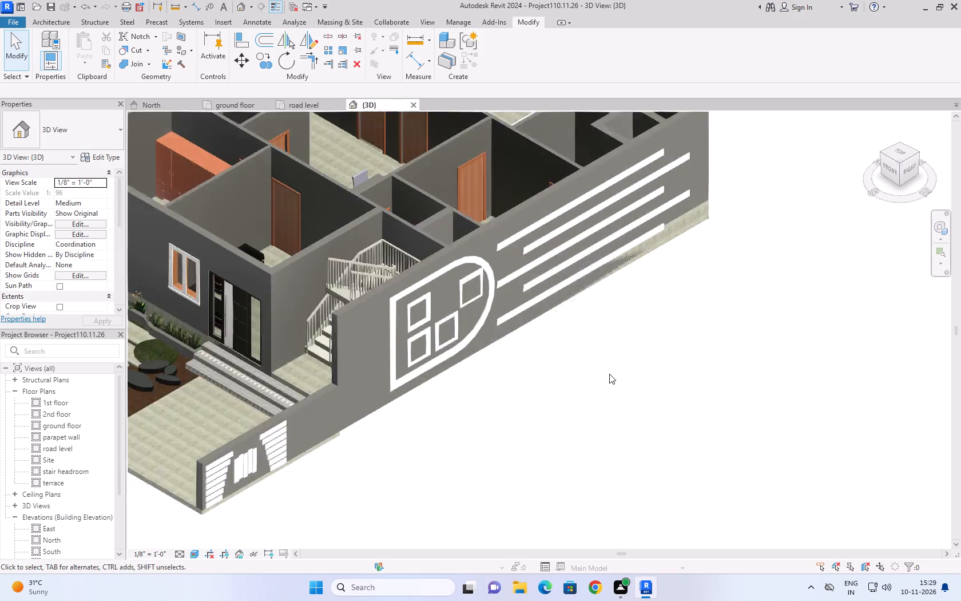
scroll(609, 374, "up", 5)
middle_click_drag(579, 254, 521, 444)
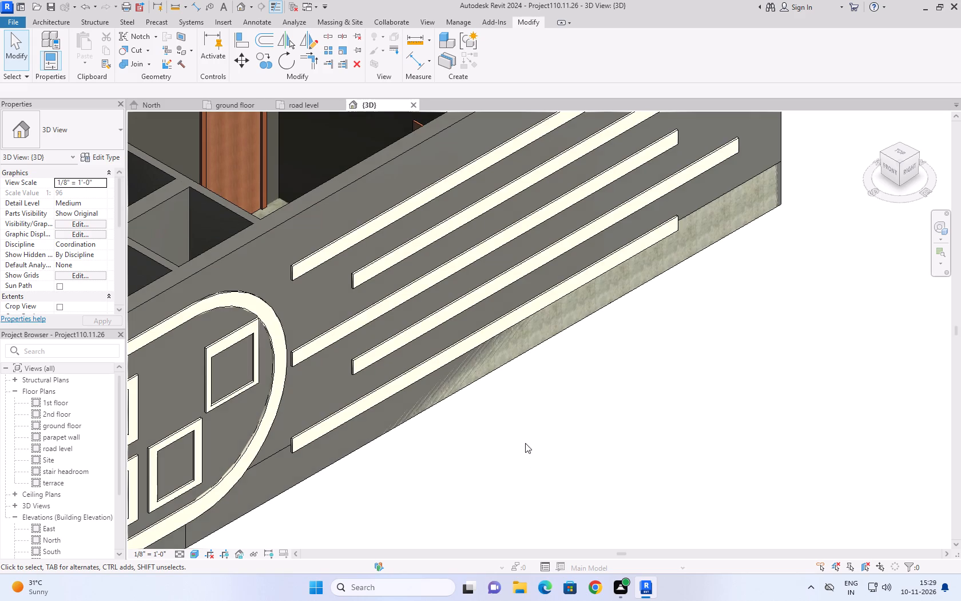
left_click(389, 349)
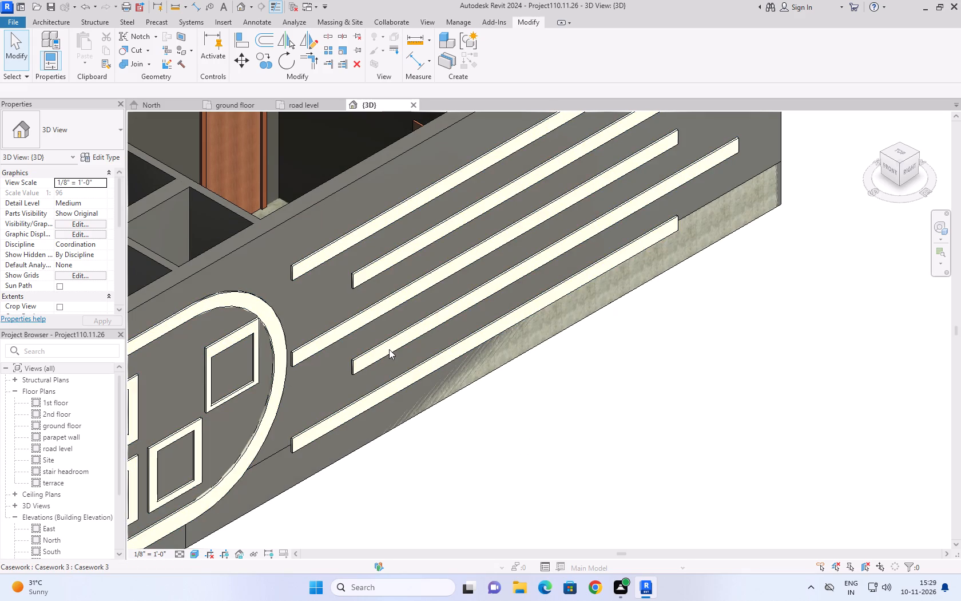
left_click(394, 351)
left_click(645, 438)
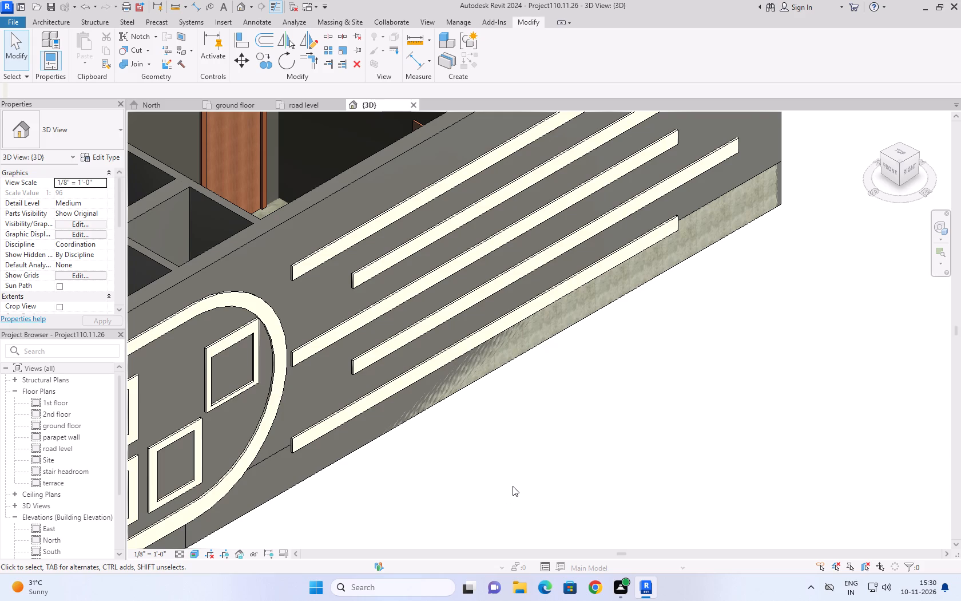
Review the whole house in the 3D view with the side wall decoration's new finish.
scroll(554, 426, "down", 6)
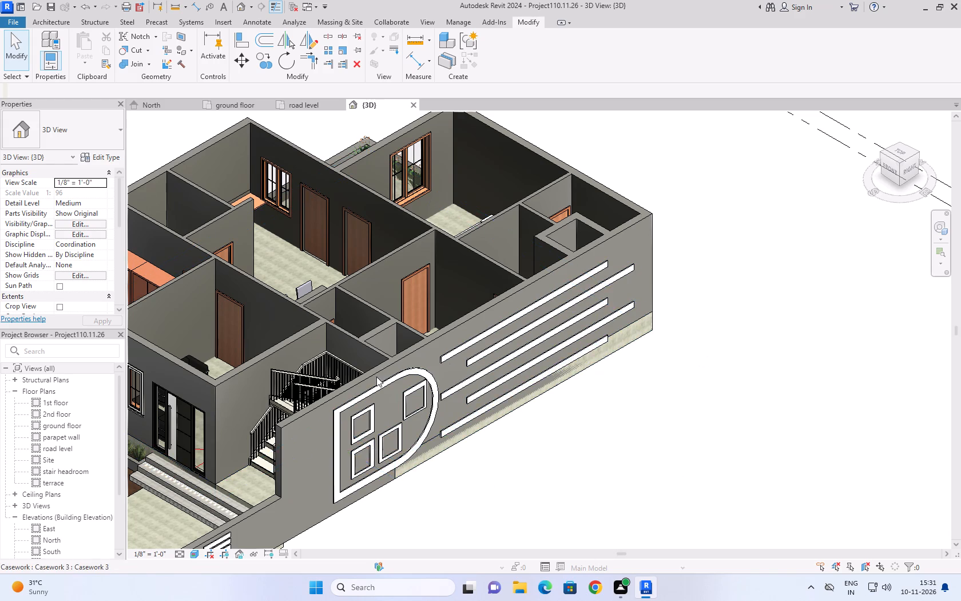
scroll(621, 390, "down", 3)
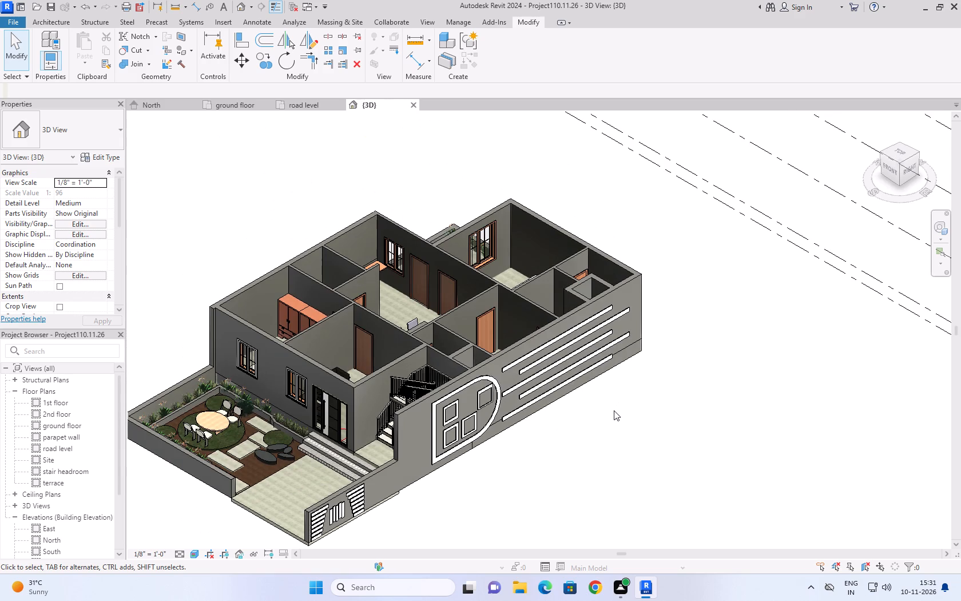
middle_click_drag(501, 489, 525, 466)
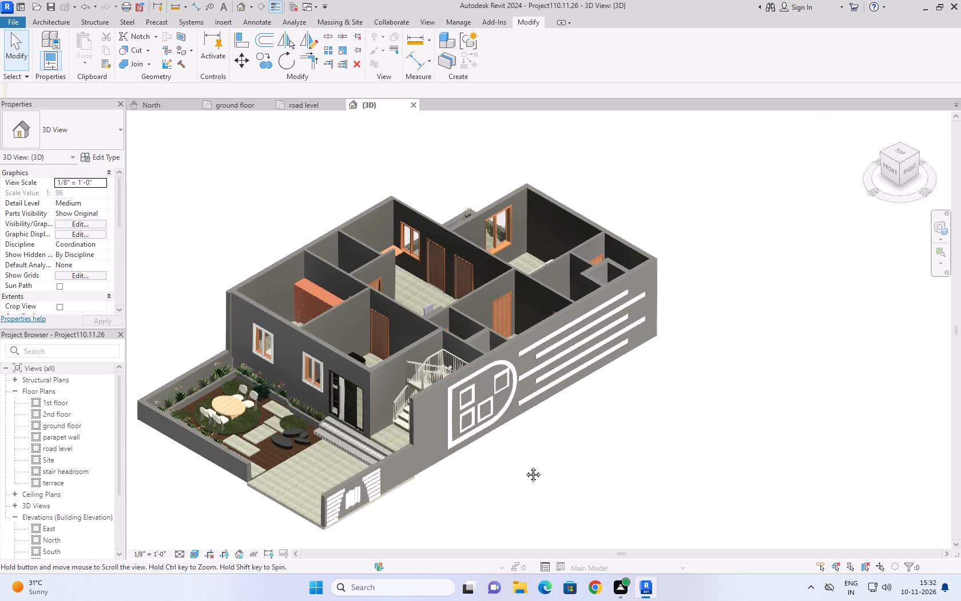
middle_click_drag(525, 466, 558, 457)
Open the road level floor plan and examine the layout from the front garden and parking to the rear rooms and decorated side wall.
left_click(300, 110)
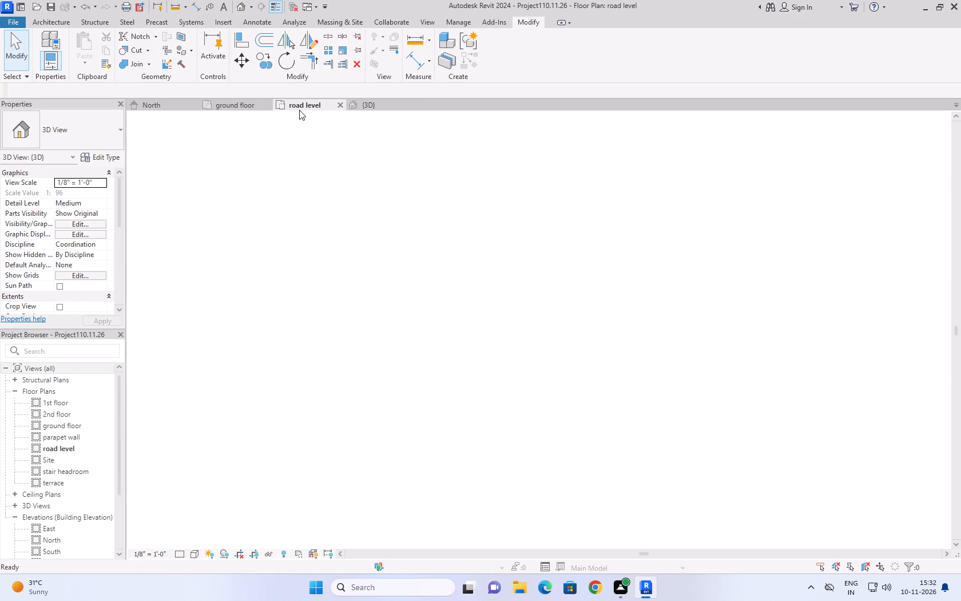
scroll(486, 400, "down", 7)
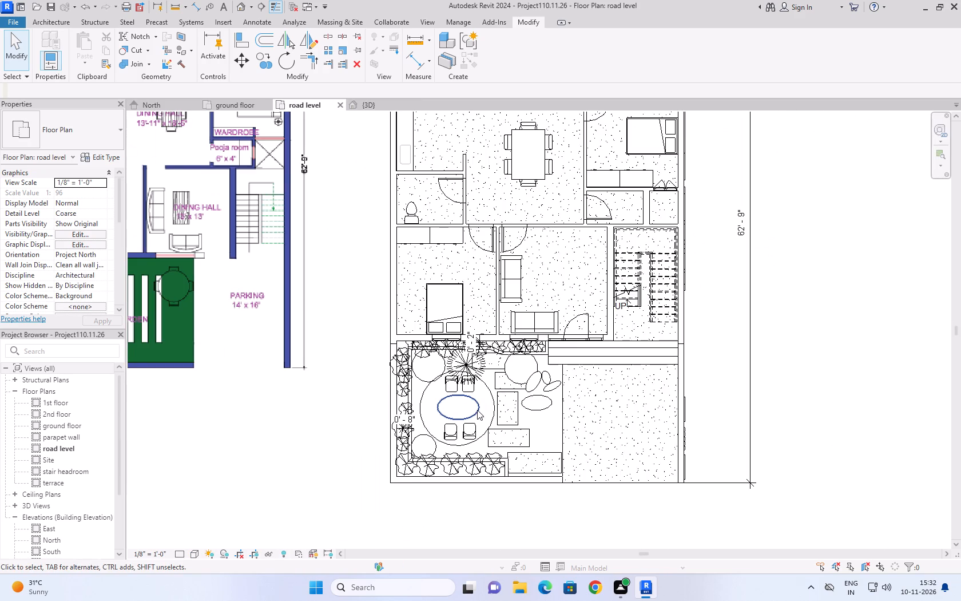
scroll(475, 413, "up", 1)
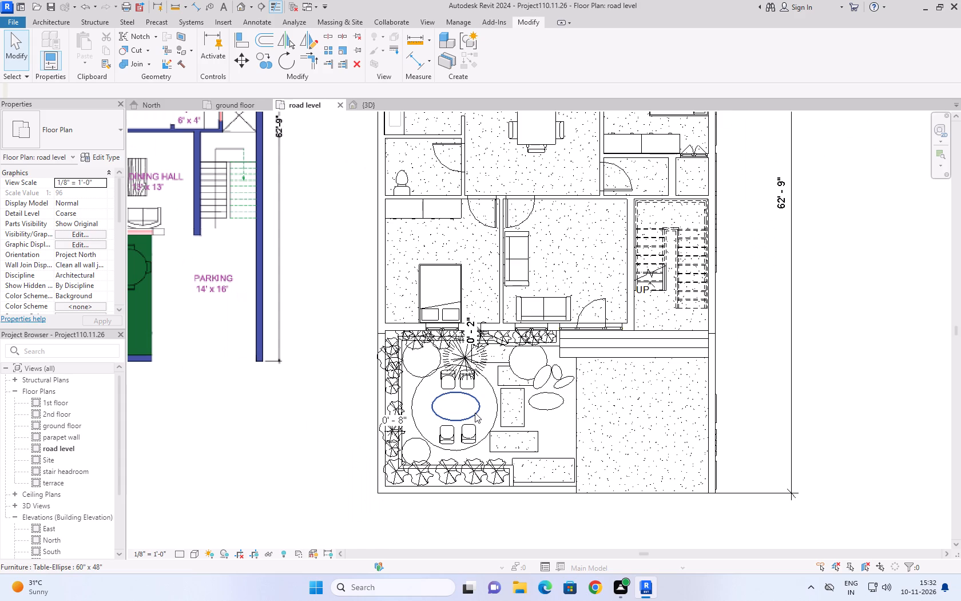
scroll(475, 413, "up", 1)
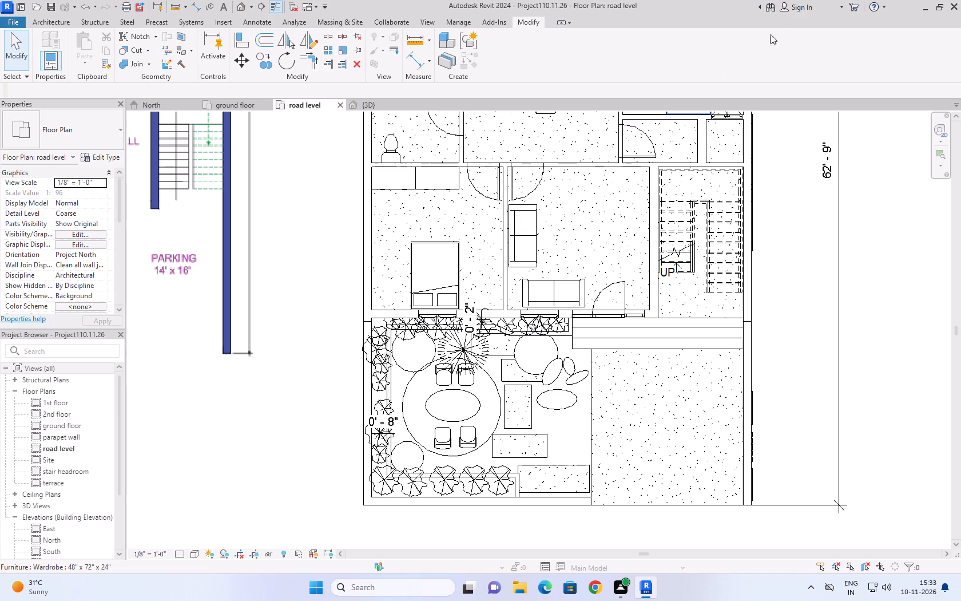
scroll(720, 307, "down", 3)
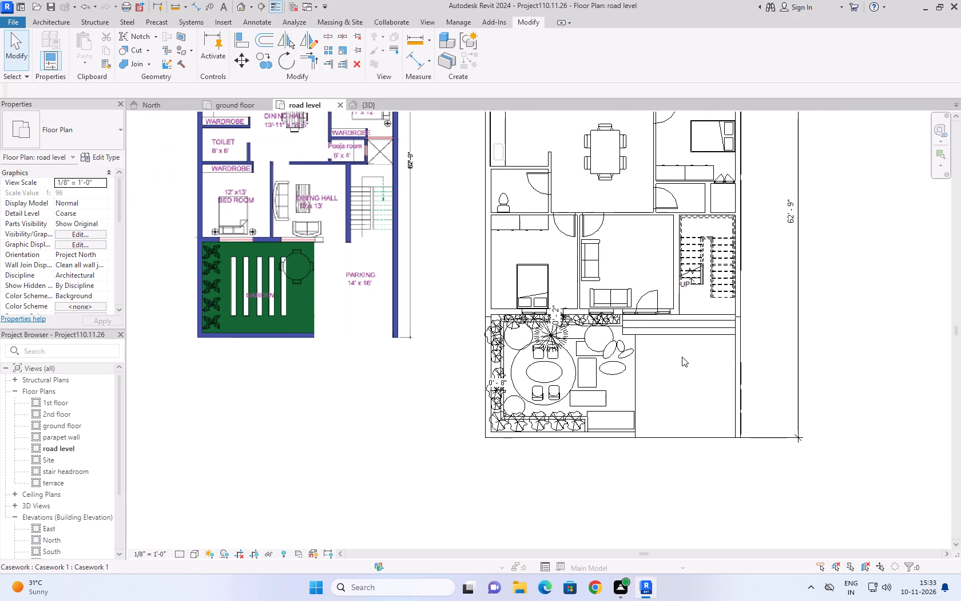
middle_click_drag(680, 359, 620, 397)
scroll(561, 328, "up", 5)
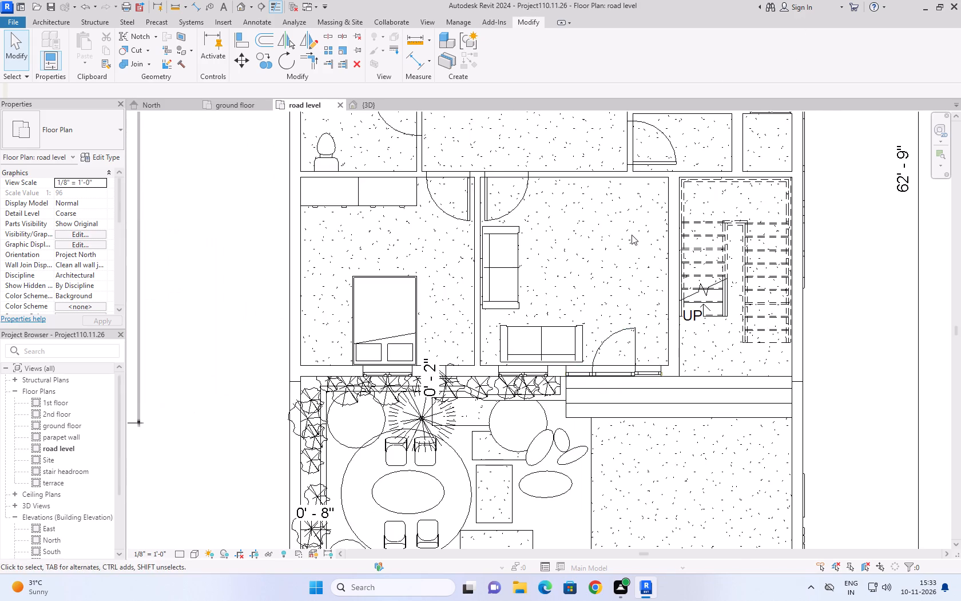
middle_click_drag(632, 235, 549, 319)
scroll(549, 319, "down", 3)
middle_click_drag(503, 187, 503, 318)
scroll(503, 318, "down", 2)
scroll(501, 241, "up", 4)
scroll(504, 231, "down", 4)
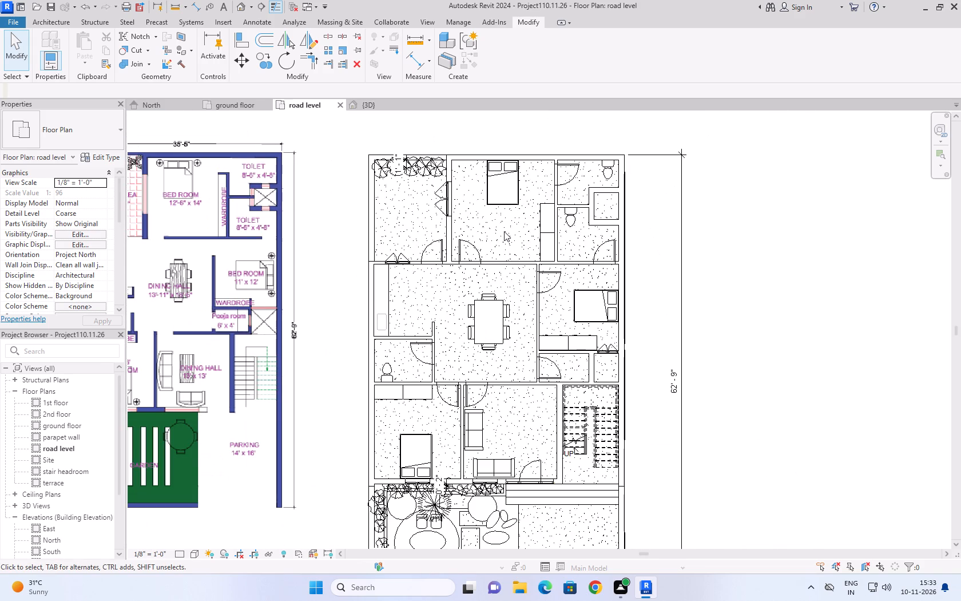
scroll(504, 231, "up", 3)
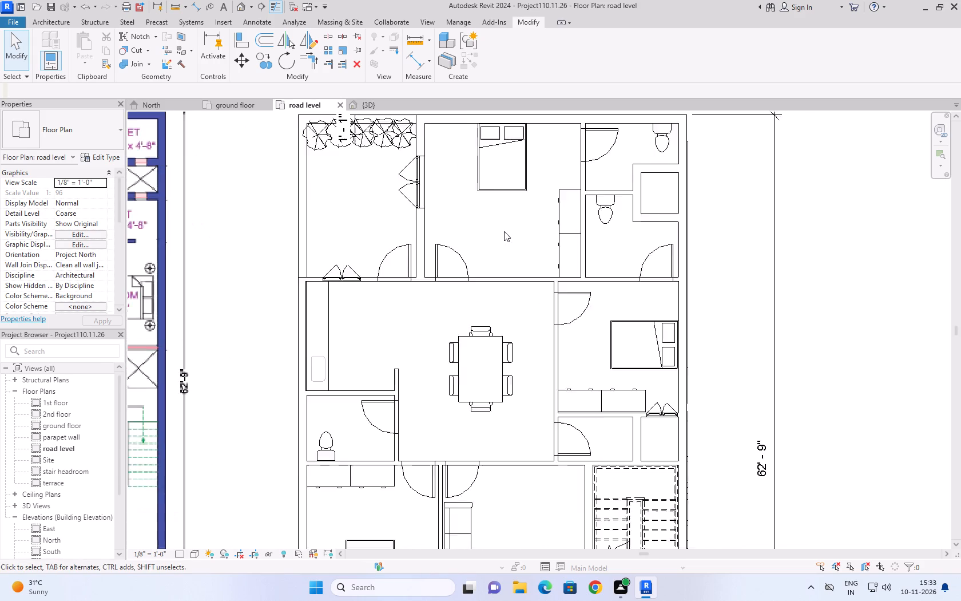
scroll(504, 231, "up", 6)
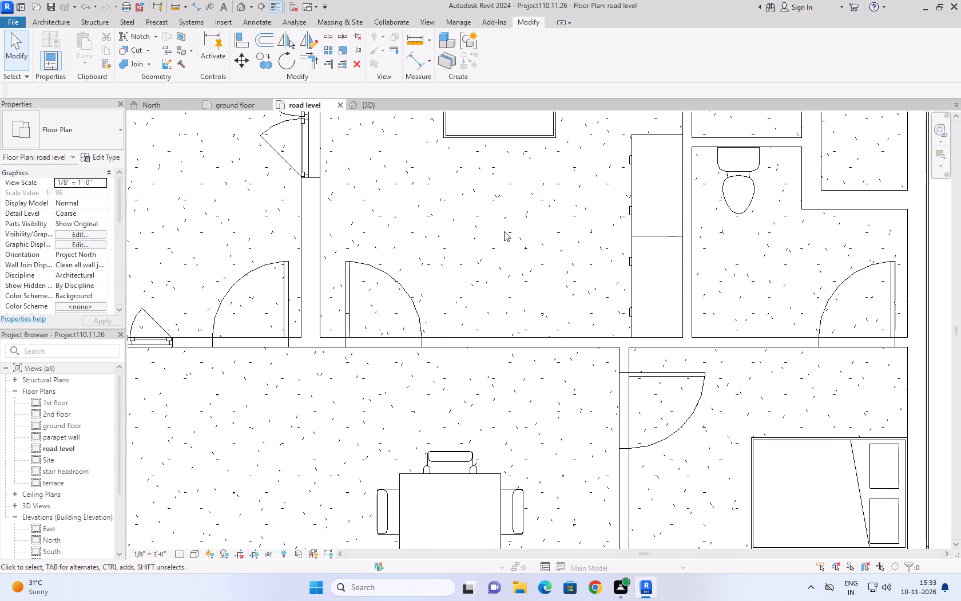
scroll(438, 270, "up", 5)
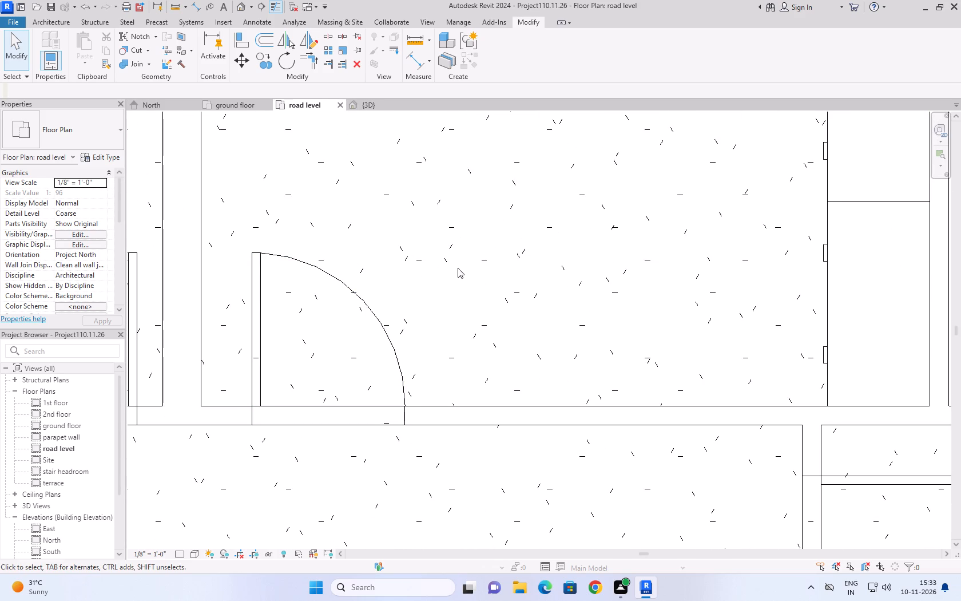
scroll(462, 210, "down", 10)
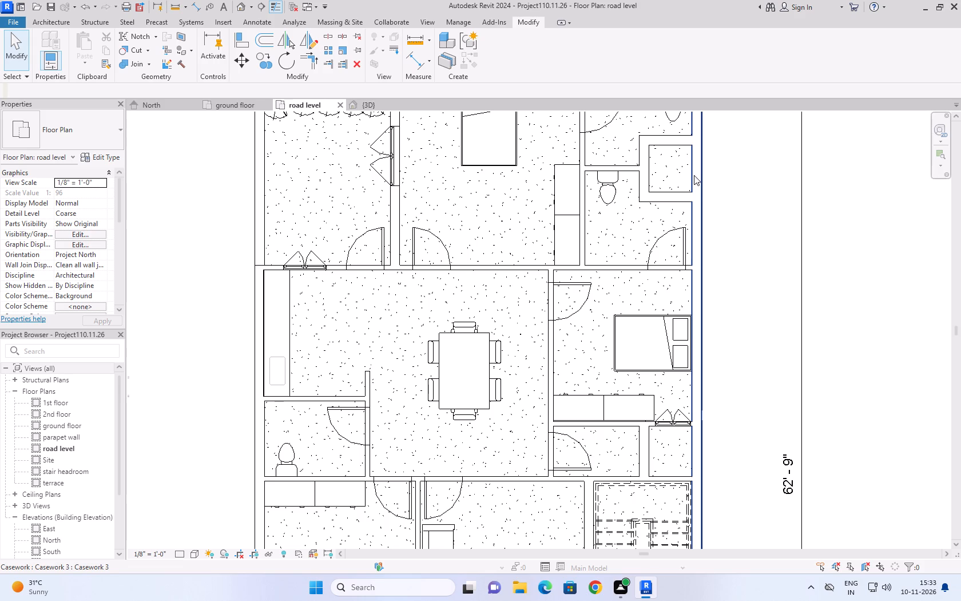
scroll(694, 177, "up", 1)
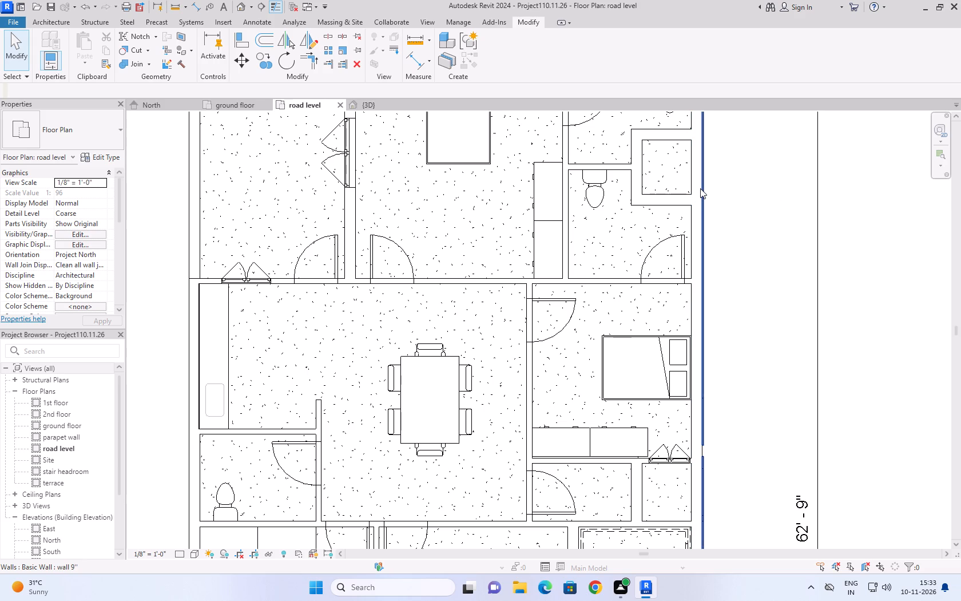
scroll(731, 243, "down", 2)
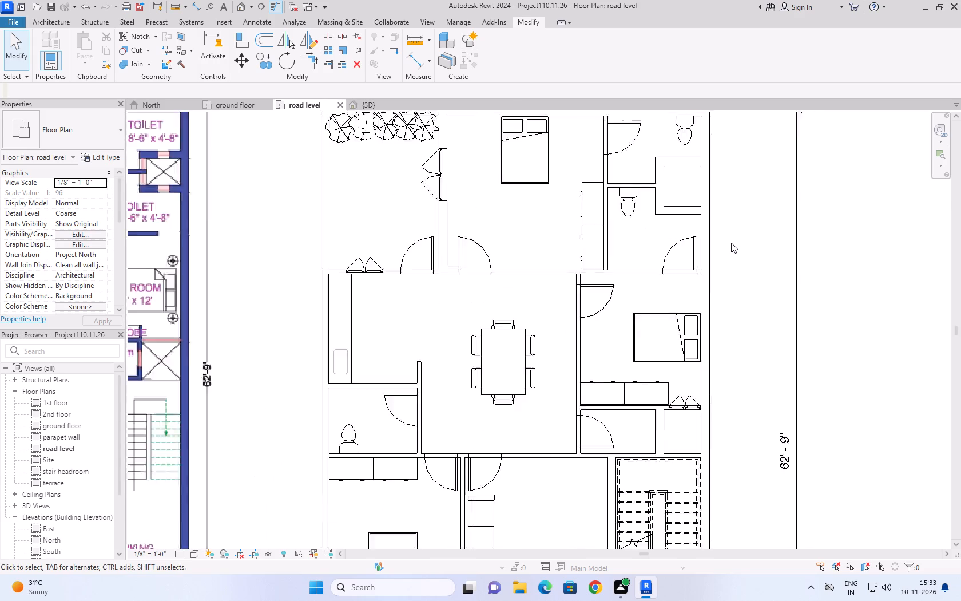
scroll(731, 243, "down", 2)
scroll(767, 314, "down", 4)
scroll(779, 464, "up", 3)
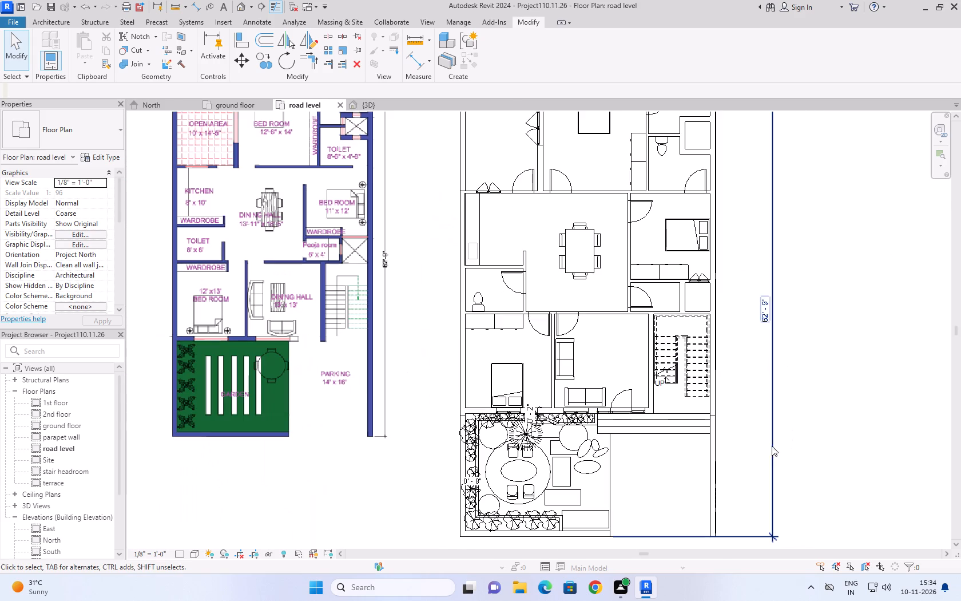
Return to the {3D} view of the whole house with nothing selected.
left_click(367, 104)
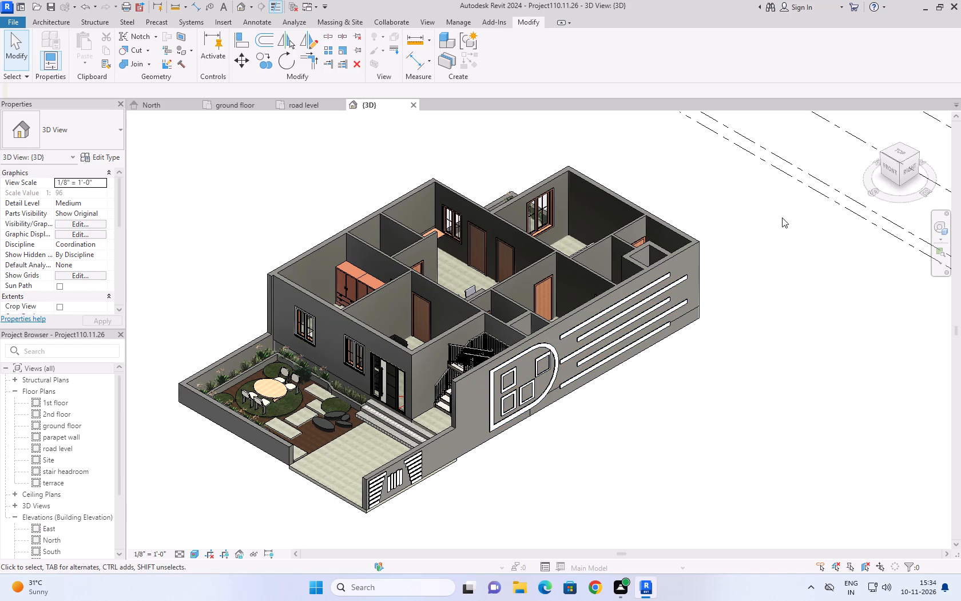
left_click(774, 399)
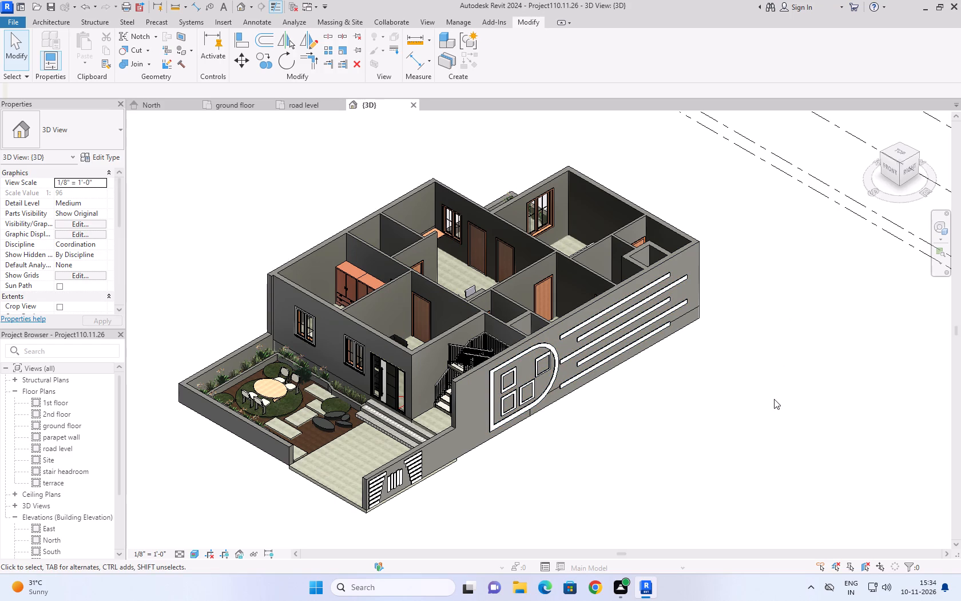
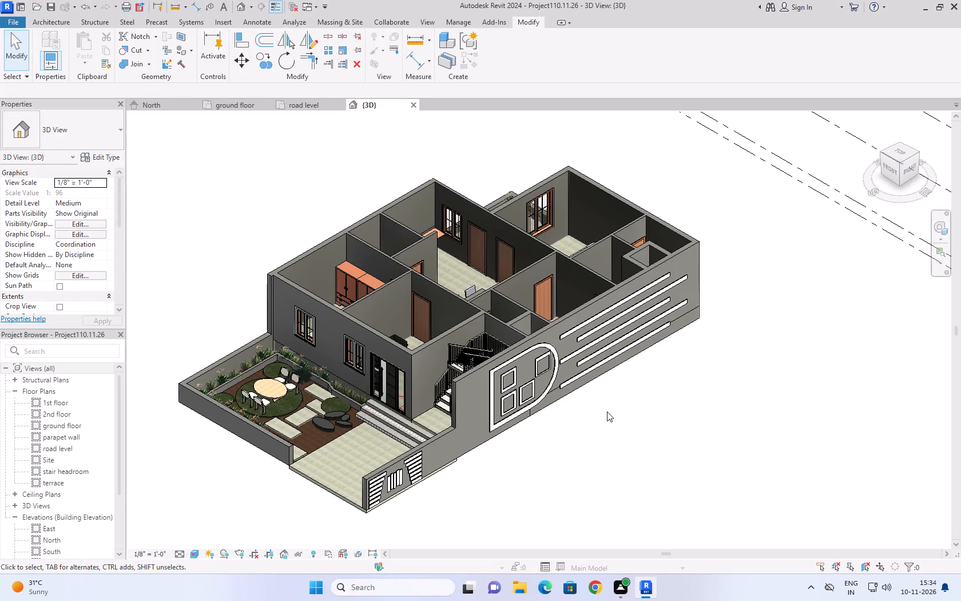
Inspect the front garden, entrance steps and main door of the house up close in the 3D view.
scroll(347, 440, "up", 6)
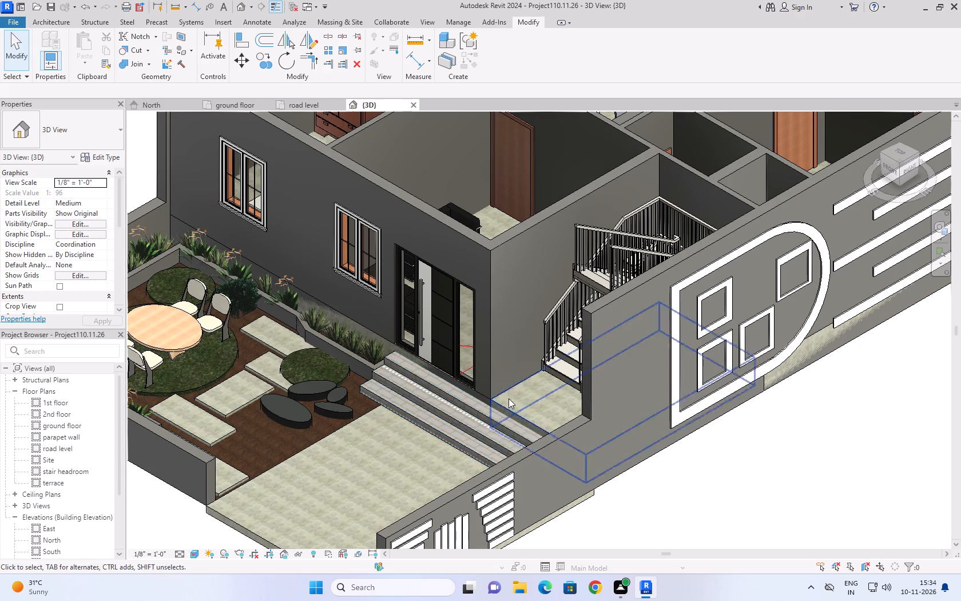
scroll(523, 386, "down", 3)
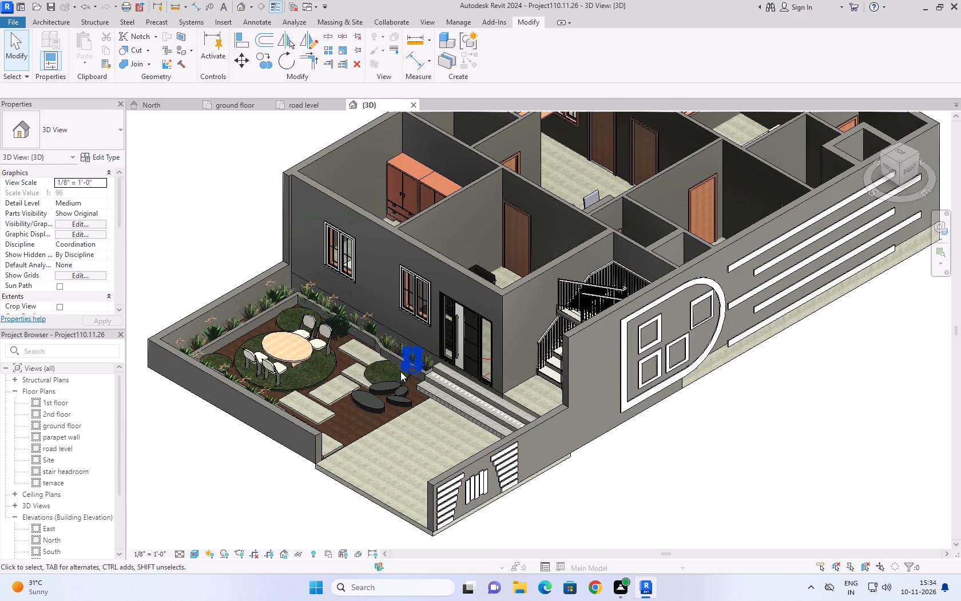
scroll(400, 371, "up", 7)
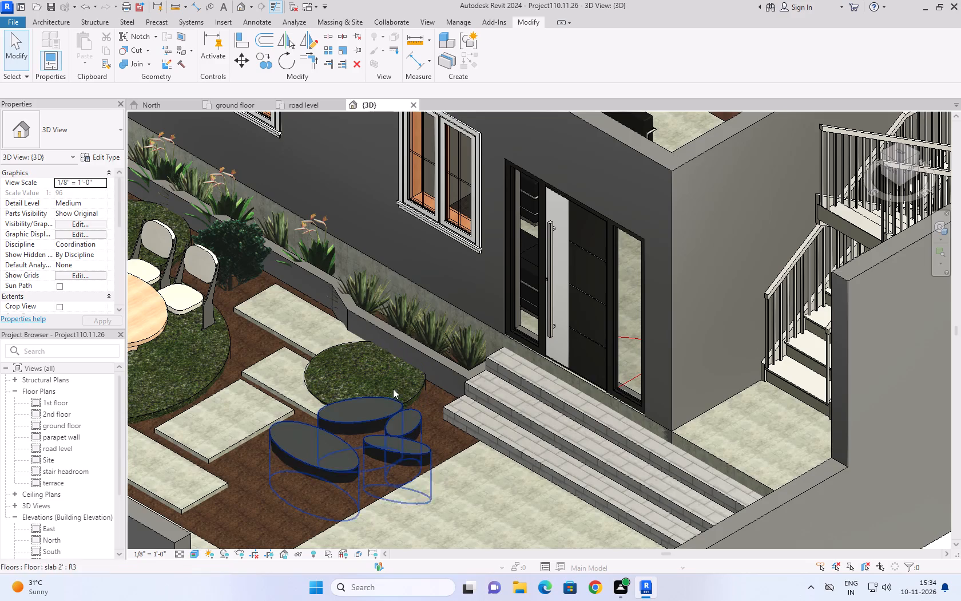
scroll(379, 326, "down", 8)
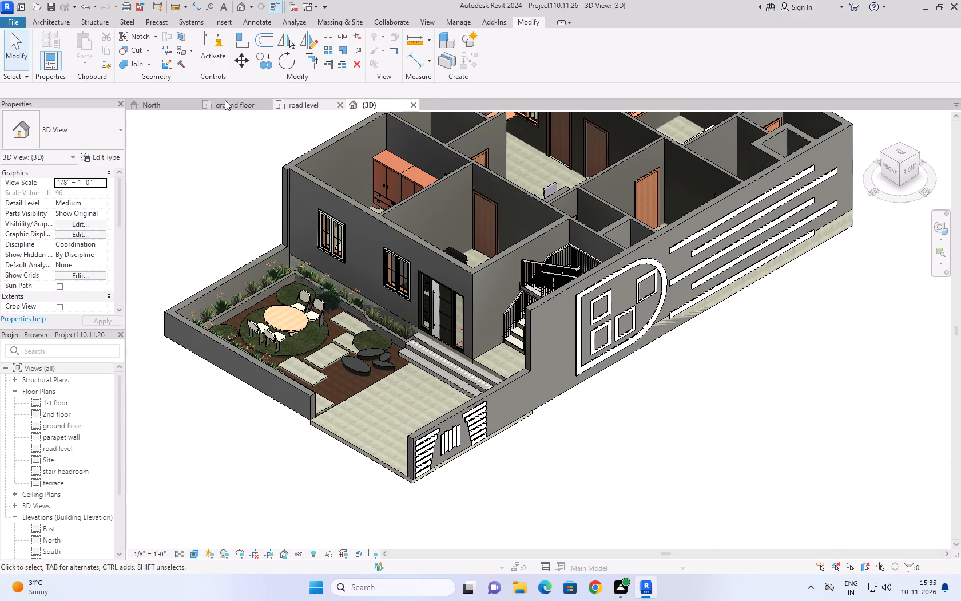
Open the North elevation and examine the built storey against the levels from road level to stair headroom.
left_click(159, 111)
left_click(161, 105)
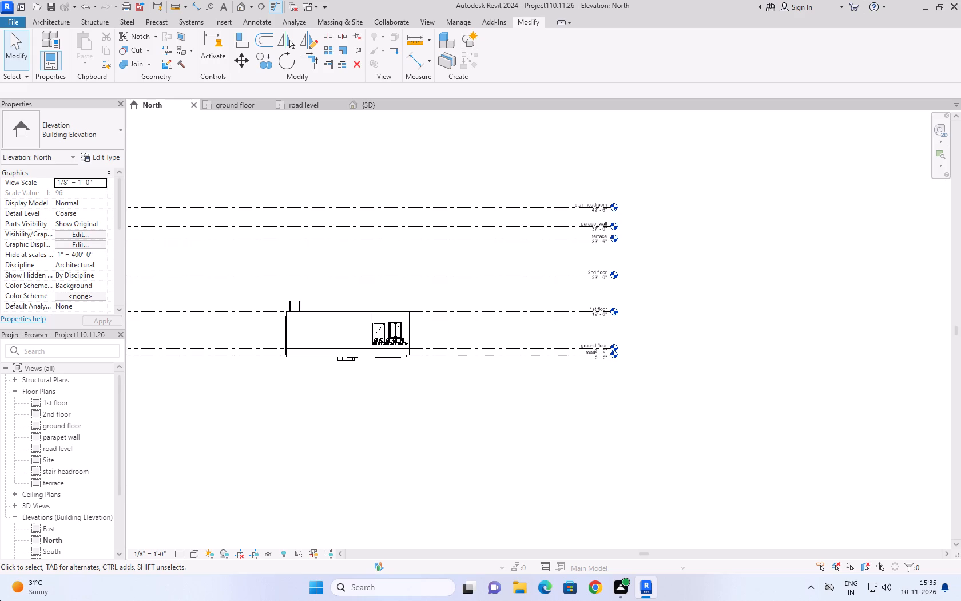
scroll(0, 600, "up", 1)
scroll(23, 0, "up", 1)
scroll(283, 299, "down", 7)
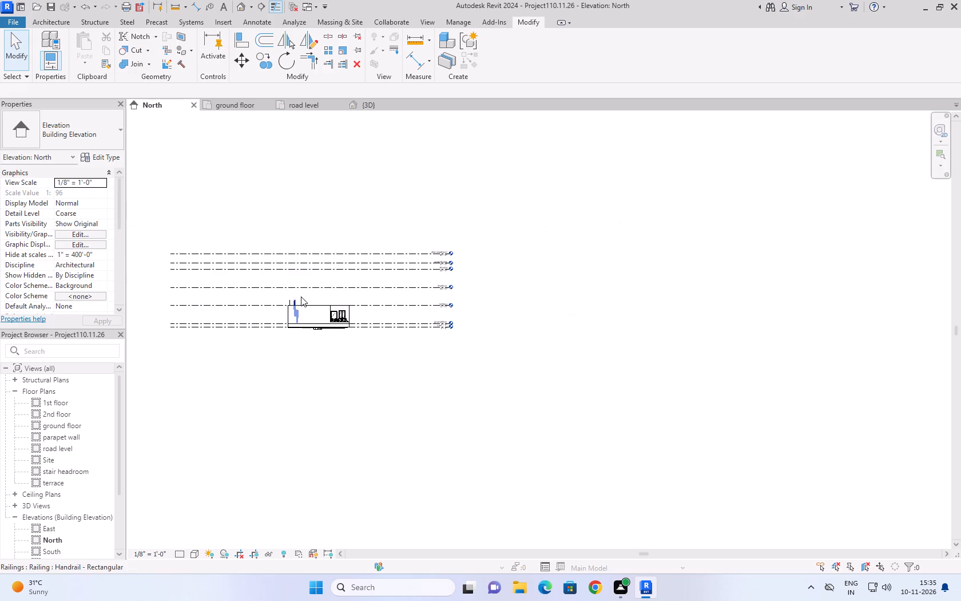
scroll(301, 296, "down", 2)
scroll(207, 301, "up", 10)
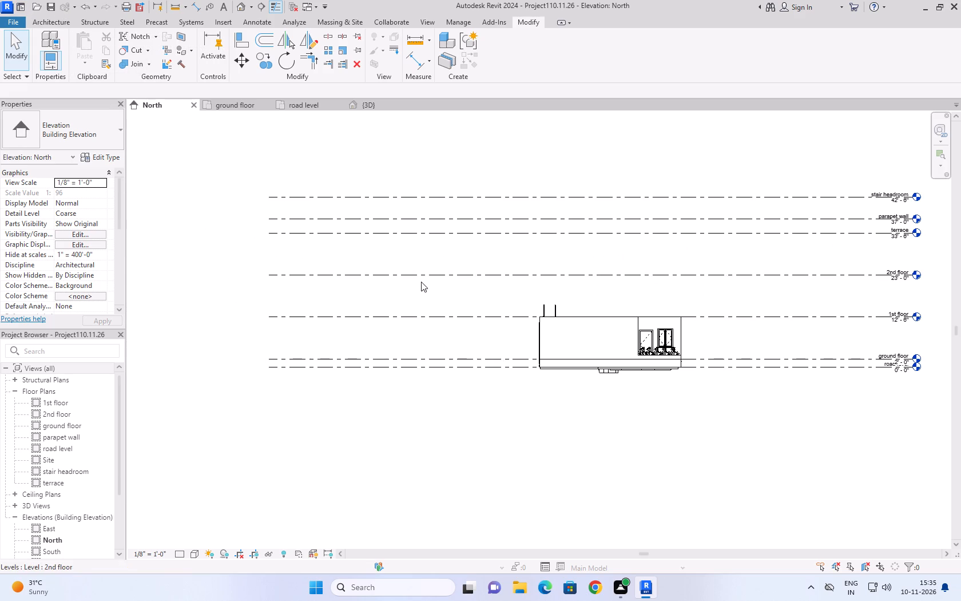
middle_click_drag(421, 282, 205, 321)
scroll(345, 298, "up", 1)
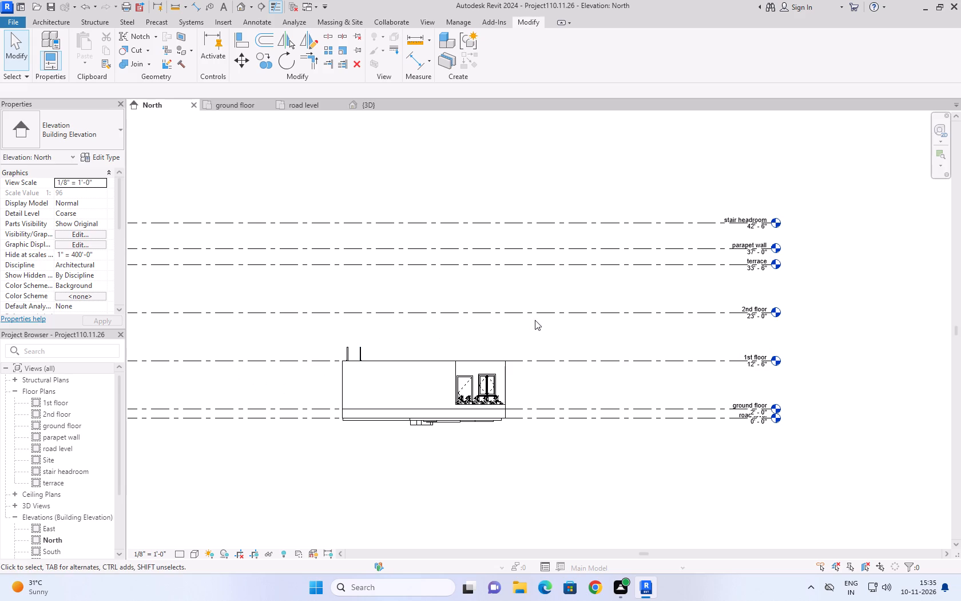
left_click_drag(531, 332, 396, 470)
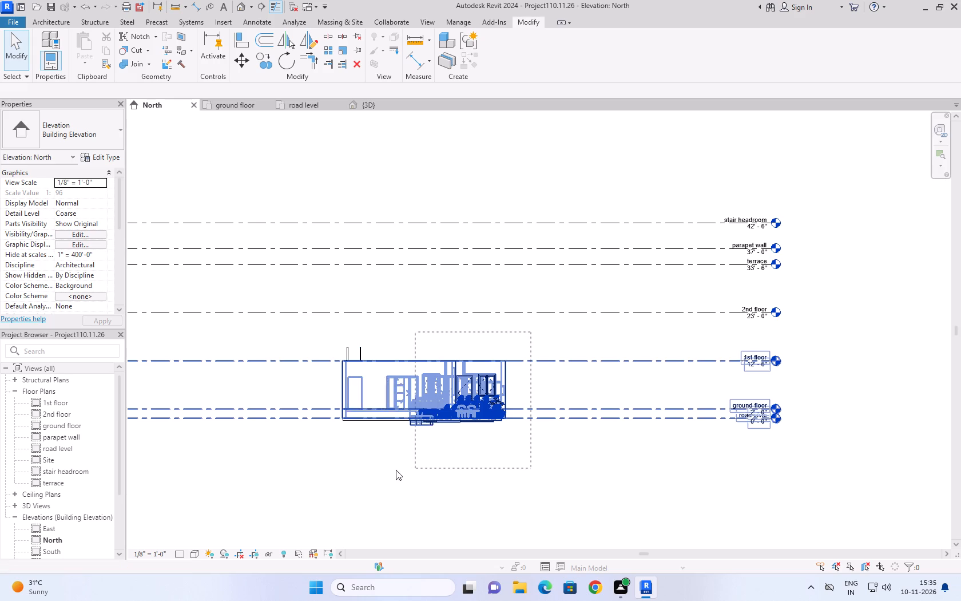
left_click_drag(396, 470, 311, 466)
left_click(308, 463)
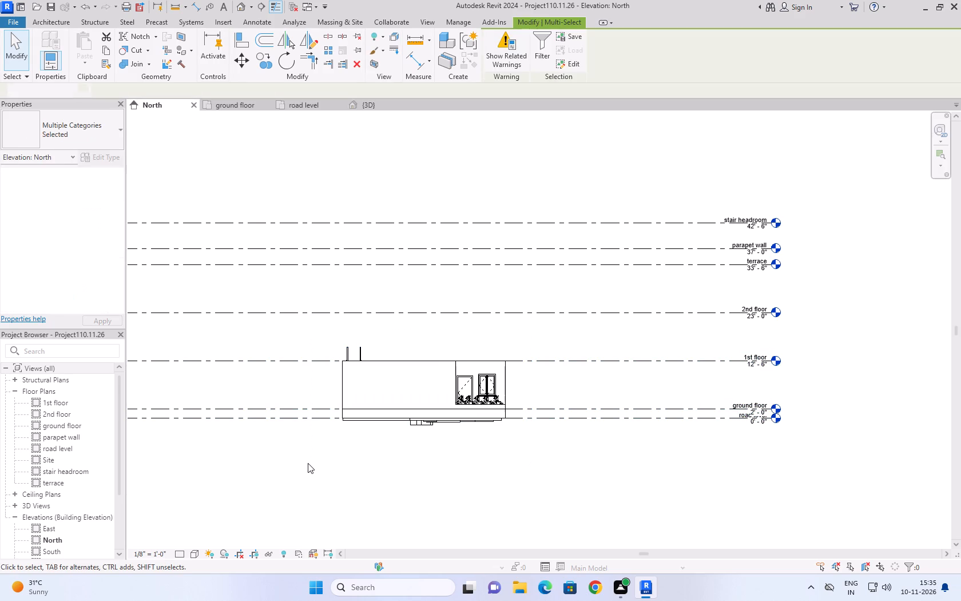
View the road level floor plan with its reference image, and compare it with the ground floor plan.
left_click(305, 106)
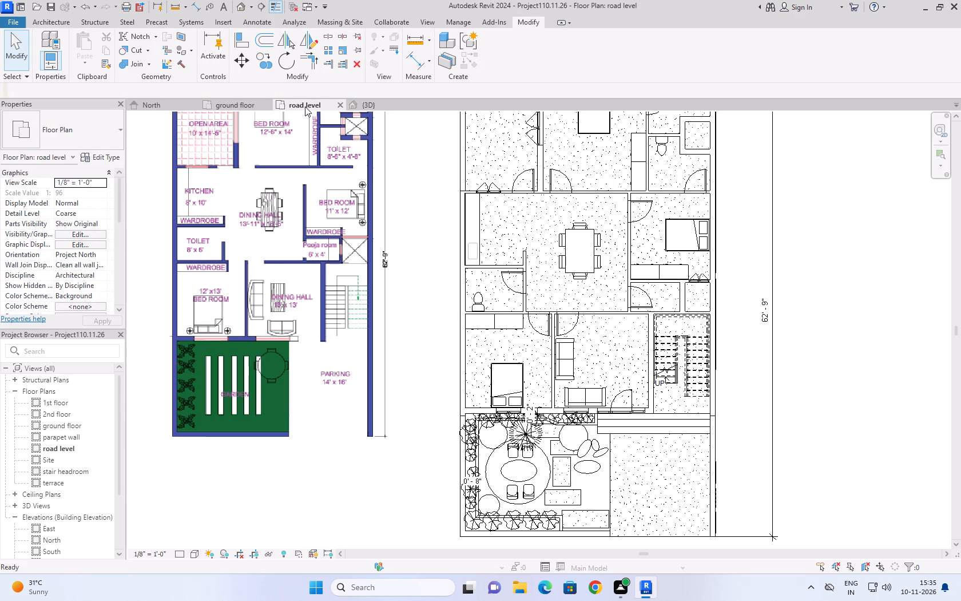
scroll(390, 323, "down", 2)
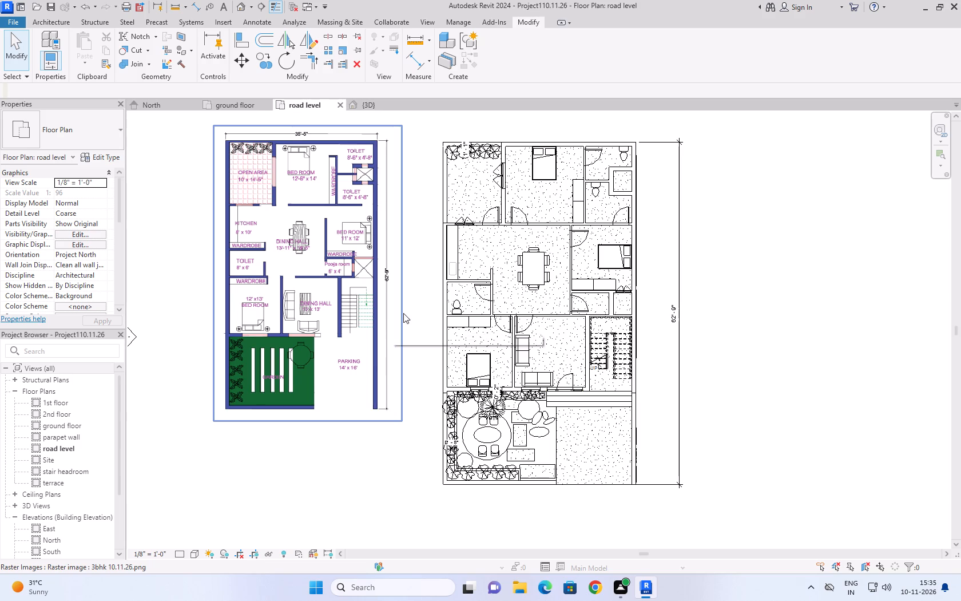
middle_click_drag(403, 313, 310, 327)
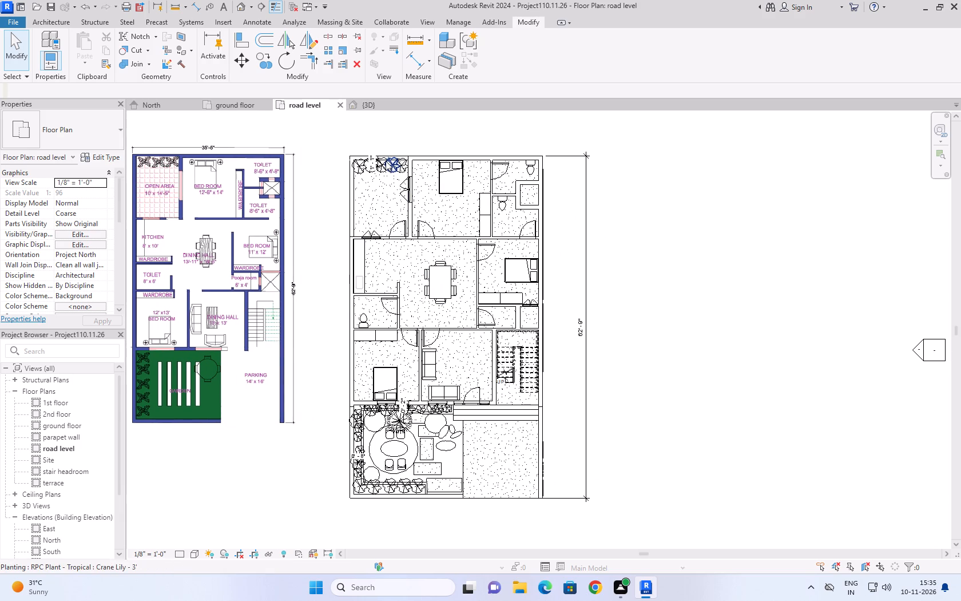
left_click(244, 109)
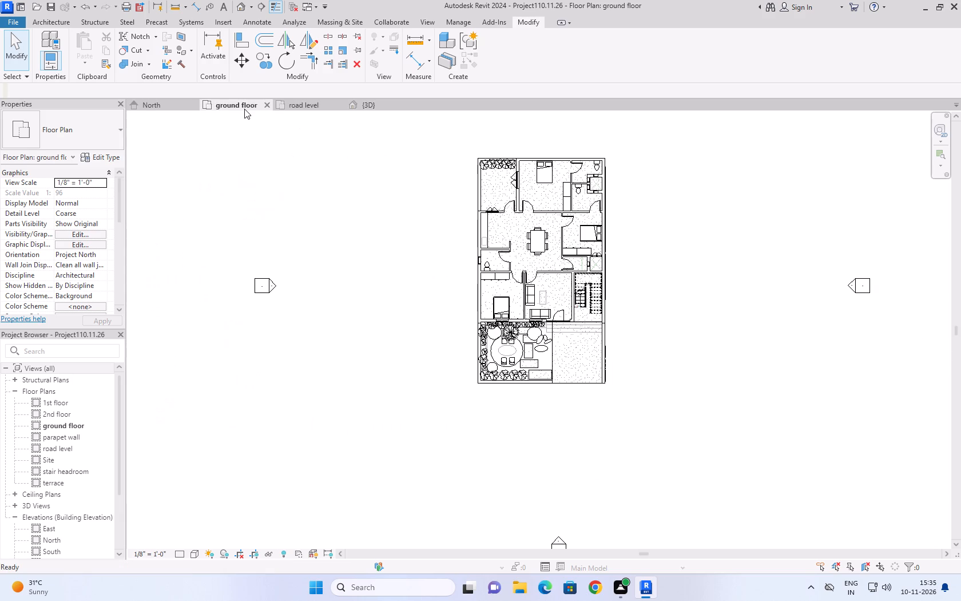
middle_click_drag(362, 231, 205, 268)
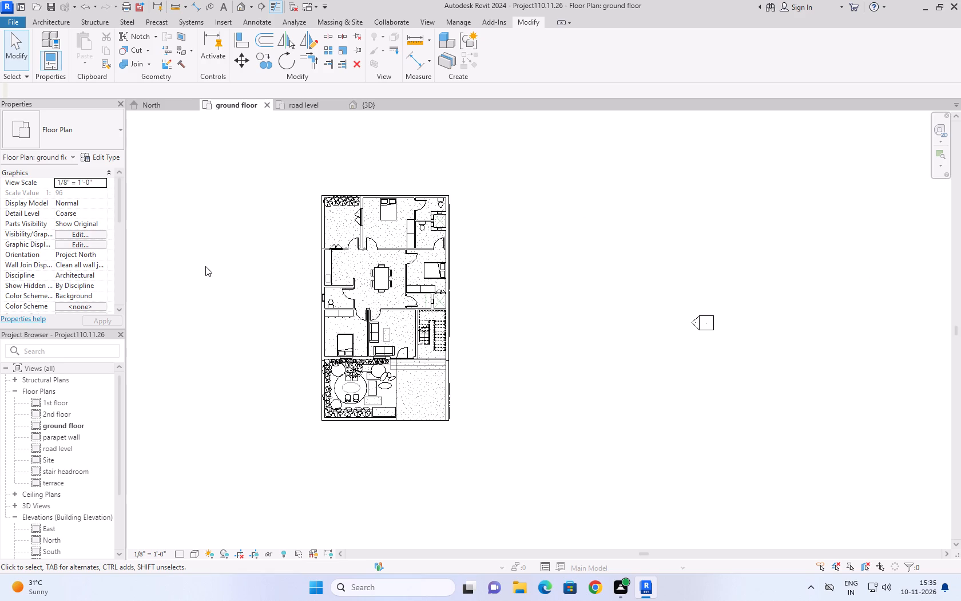
scroll(231, 184, "down", 3)
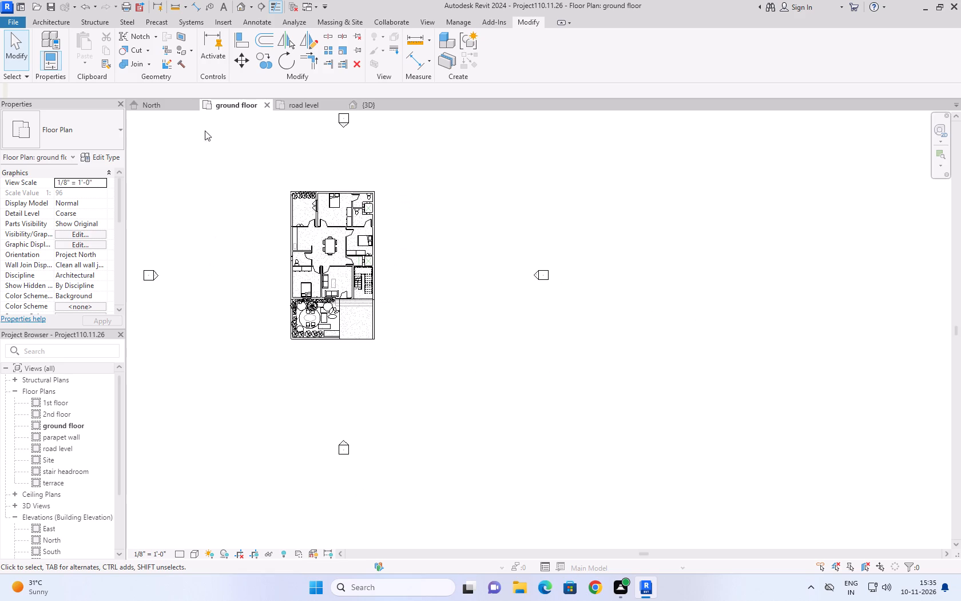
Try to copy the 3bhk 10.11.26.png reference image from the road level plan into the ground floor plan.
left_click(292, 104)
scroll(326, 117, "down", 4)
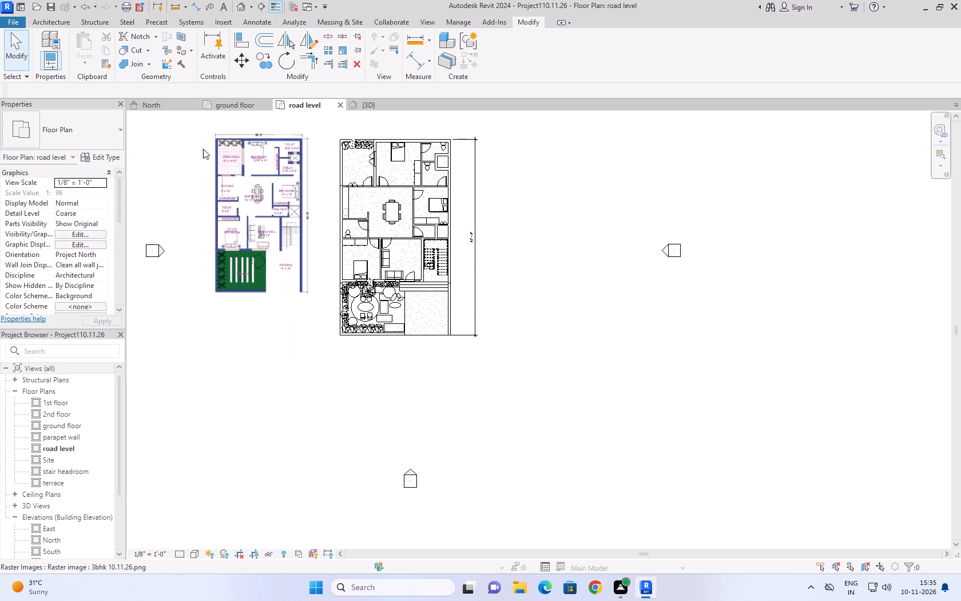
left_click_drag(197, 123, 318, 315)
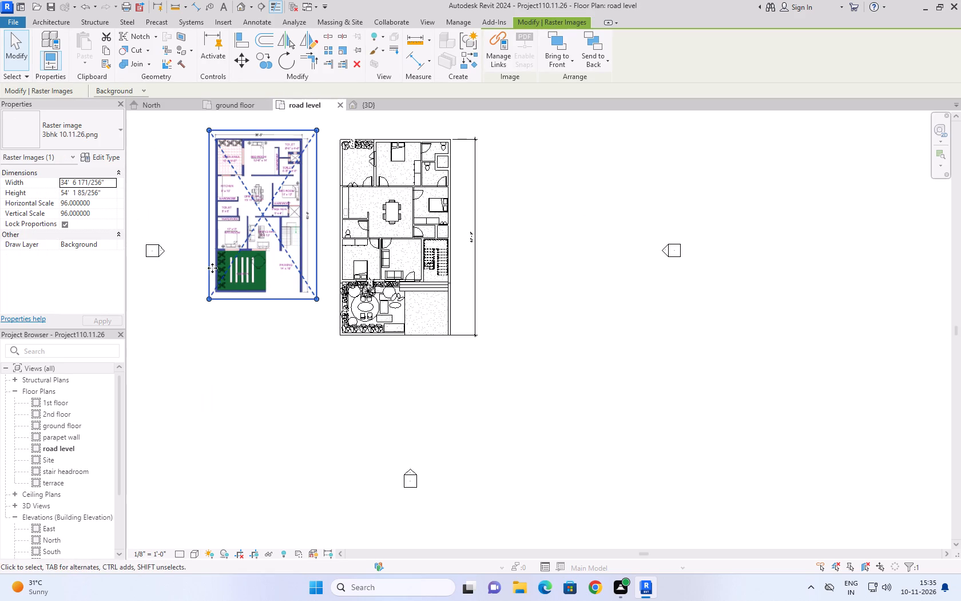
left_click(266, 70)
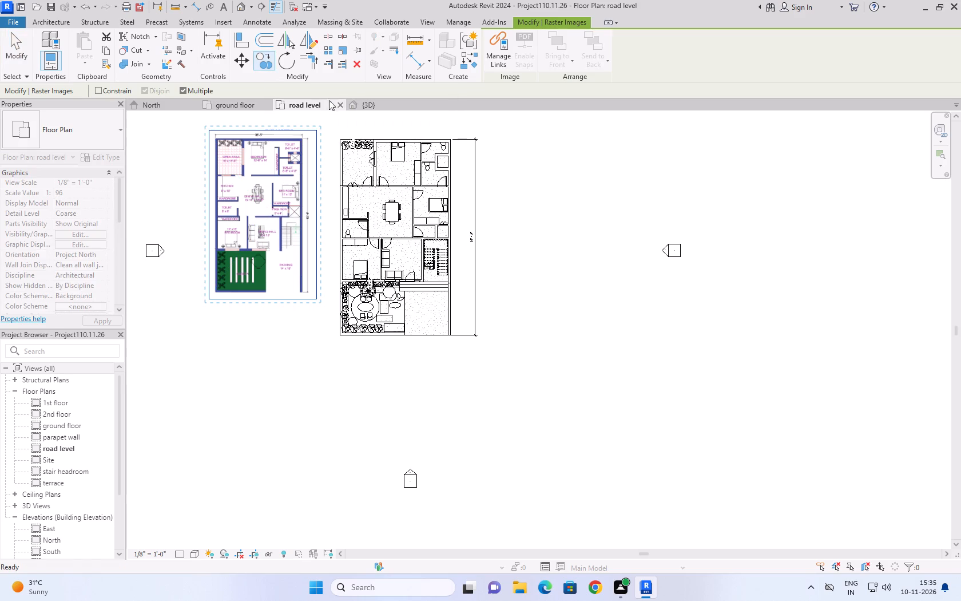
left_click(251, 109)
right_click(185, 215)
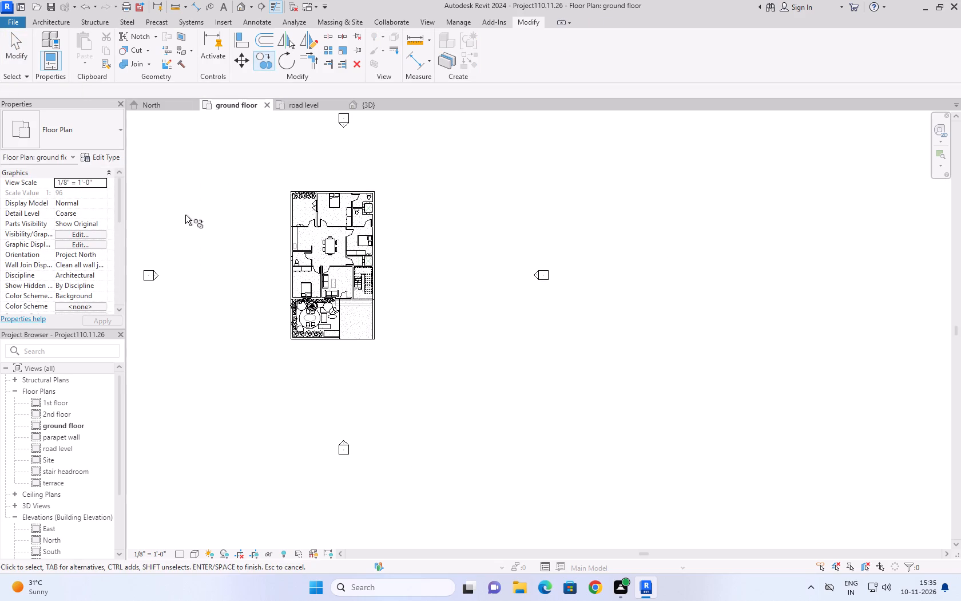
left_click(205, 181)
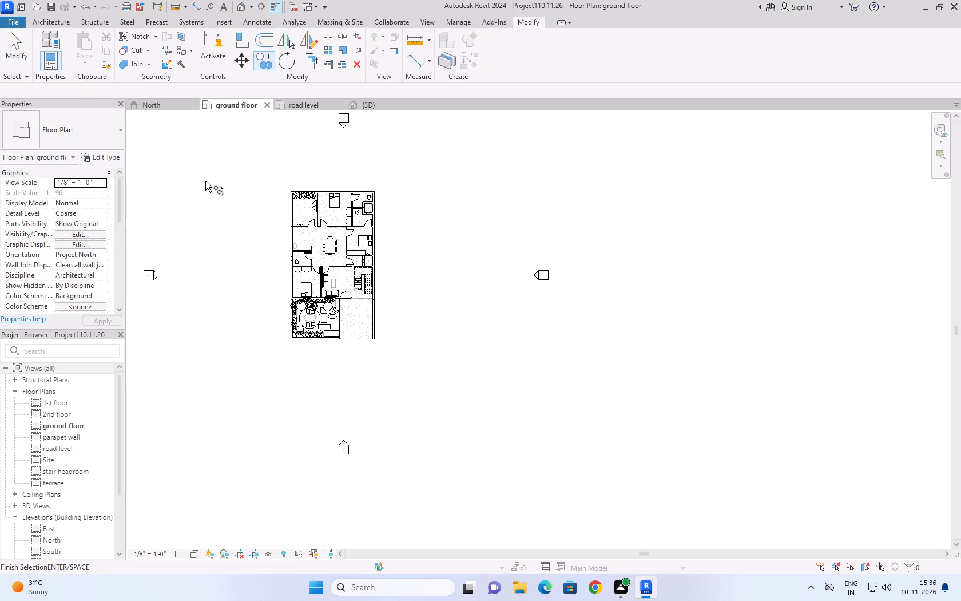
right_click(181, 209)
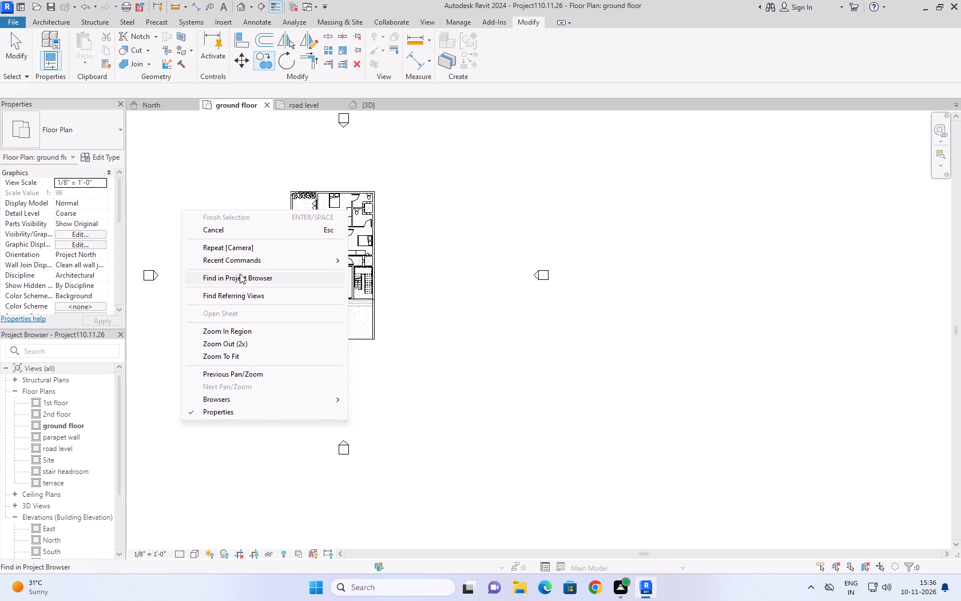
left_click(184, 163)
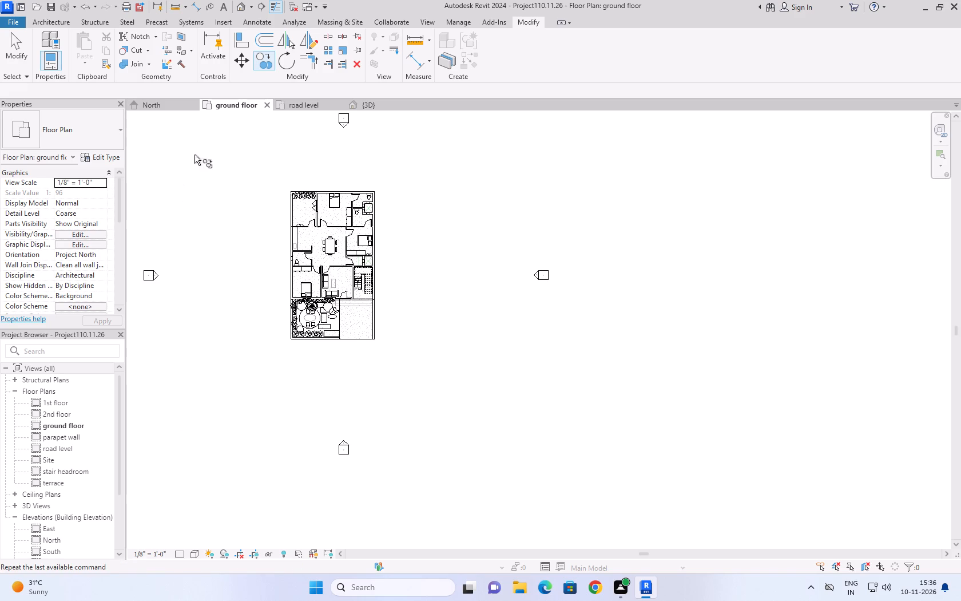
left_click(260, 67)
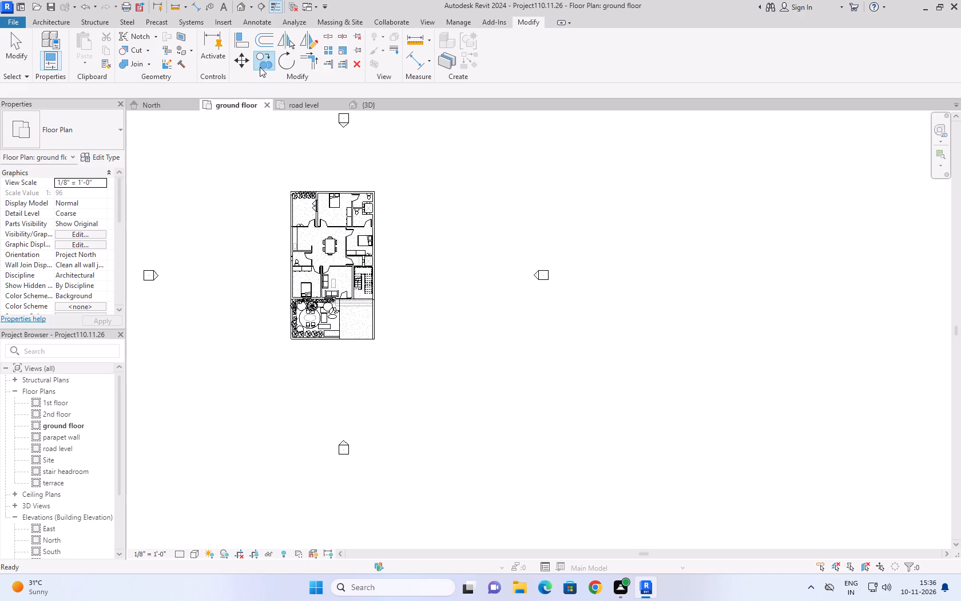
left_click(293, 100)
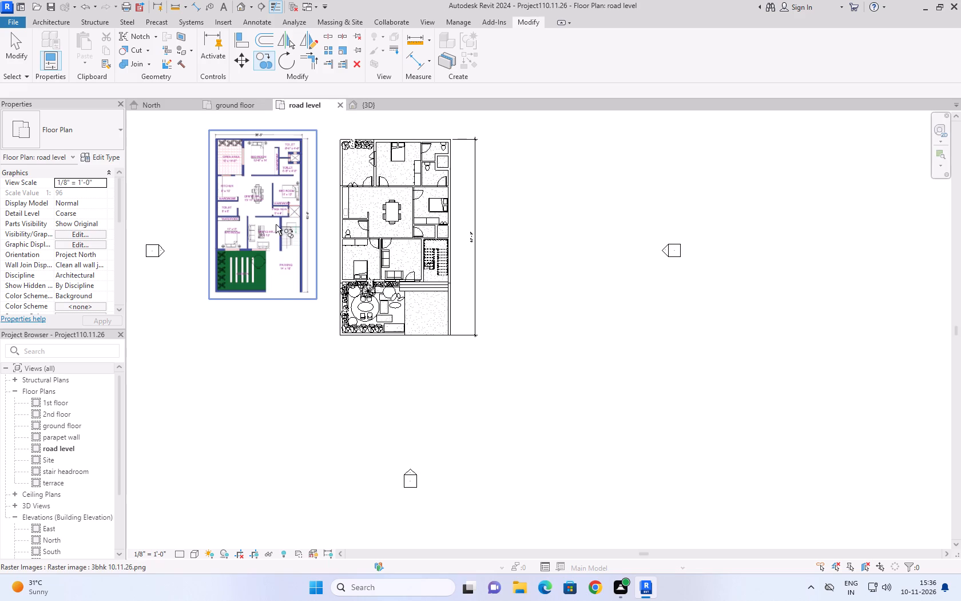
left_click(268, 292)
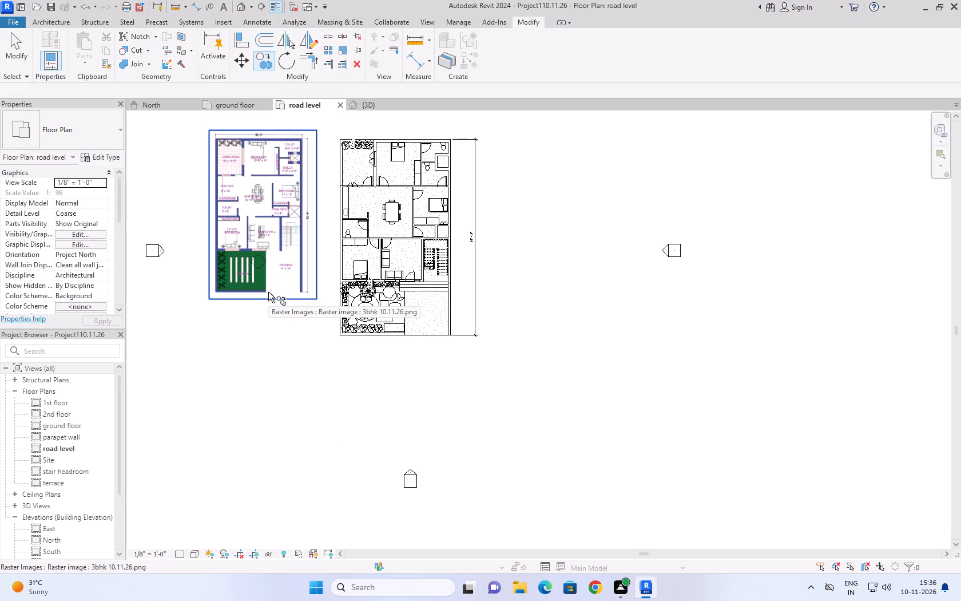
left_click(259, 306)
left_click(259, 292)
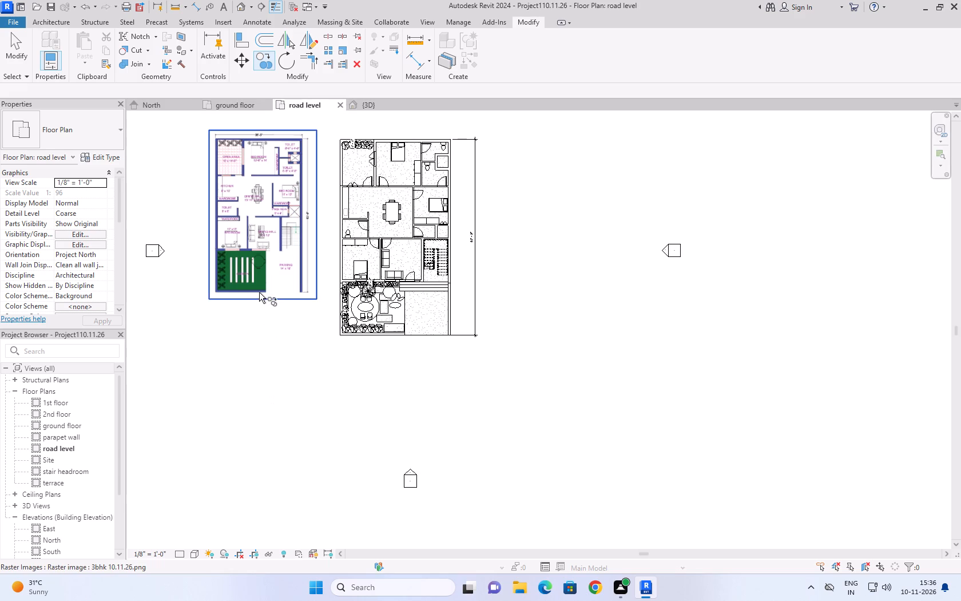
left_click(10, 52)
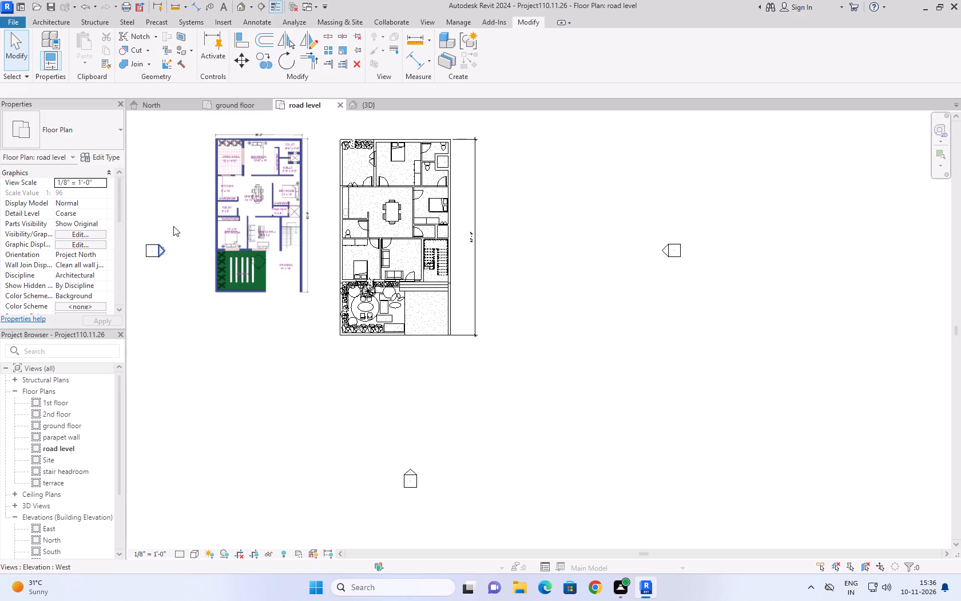
Examine the road level floor plan beside its 3bhk 10.11.26.png reference image, closing in on the staircase and entrance steps.
left_click(210, 206)
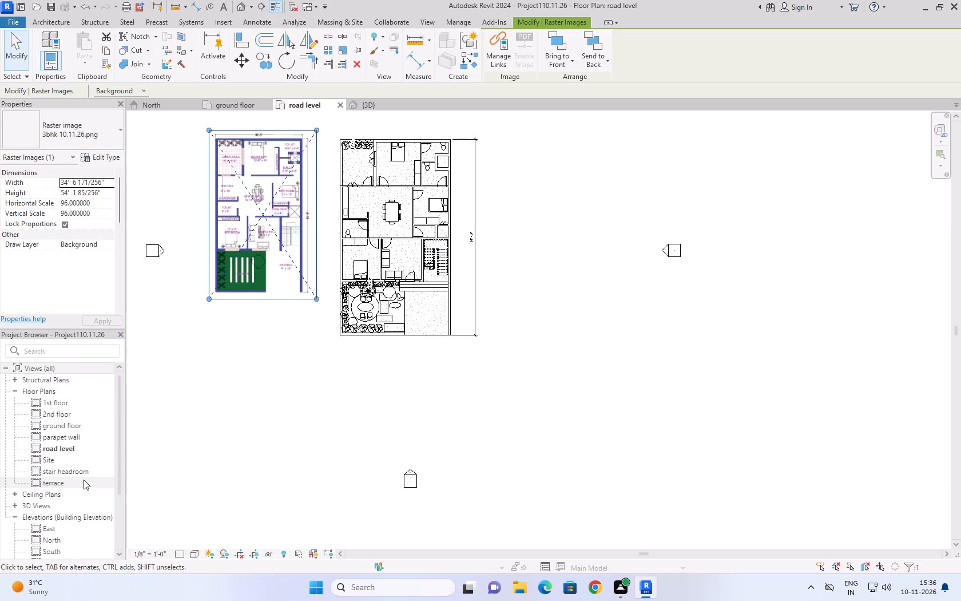
scroll(132, 394, "down", 2)
scroll(175, 379, "down", 2)
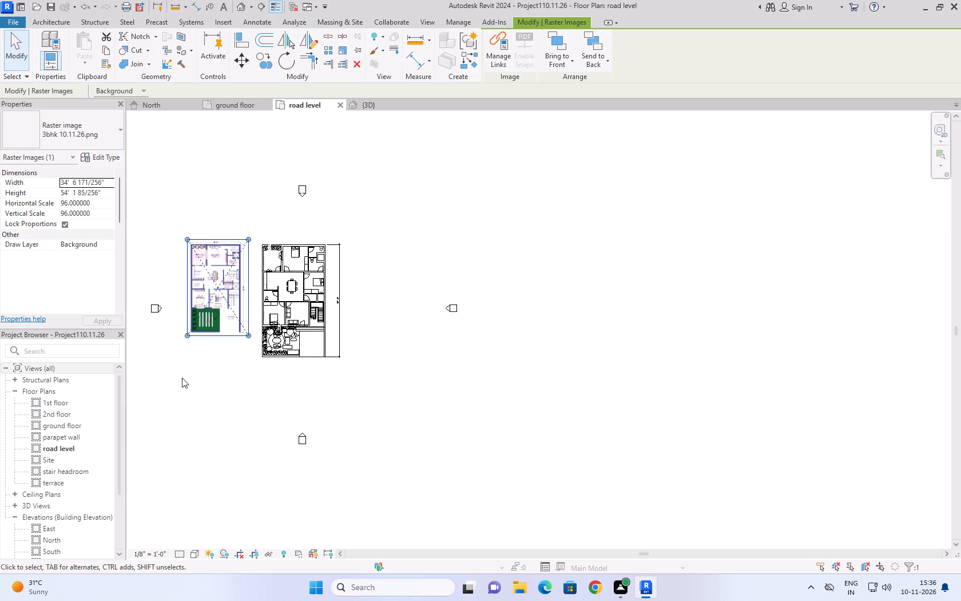
scroll(186, 374, "up", 3)
scroll(351, 327, "up", 3)
scroll(490, 256, "up", 1)
middle_click_drag(490, 256, 469, 348)
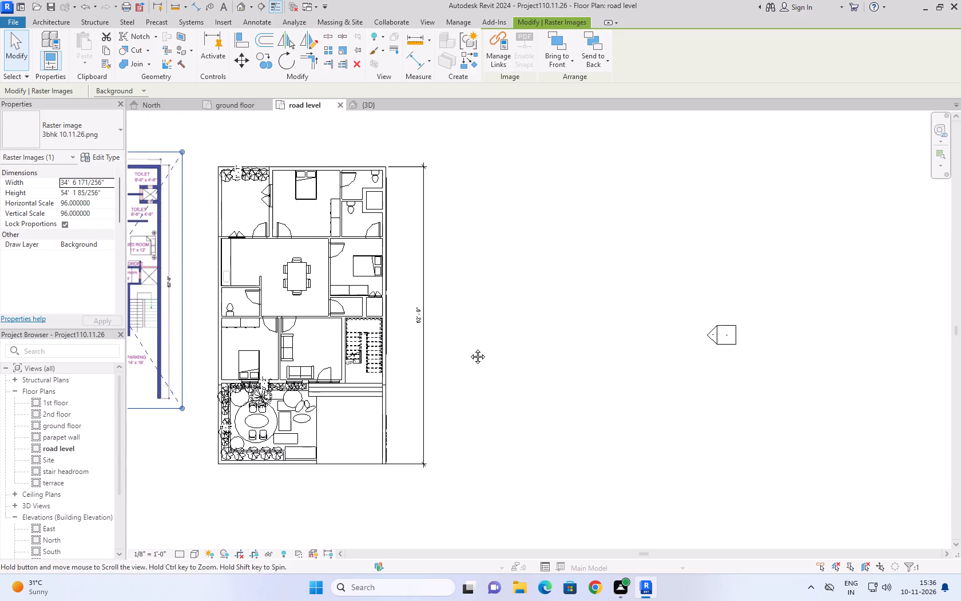
middle_click_drag(469, 348, 468, 352)
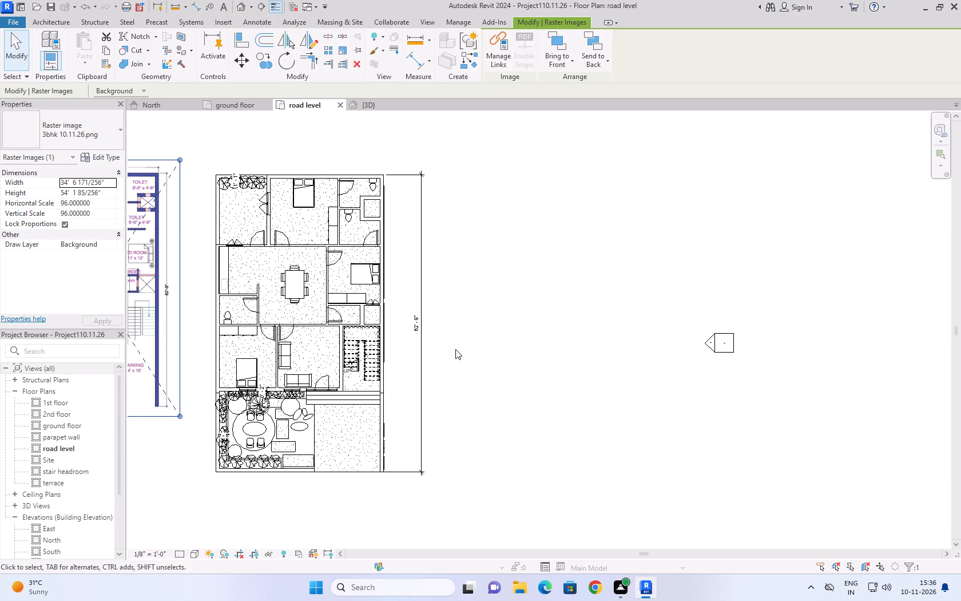
scroll(378, 398, "up", 3)
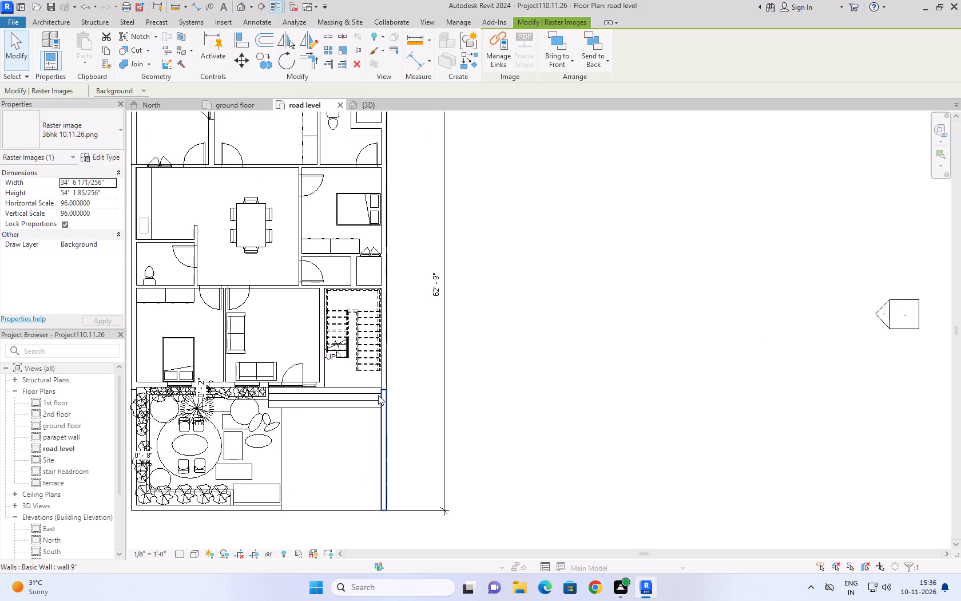
scroll(379, 389, "up", 3)
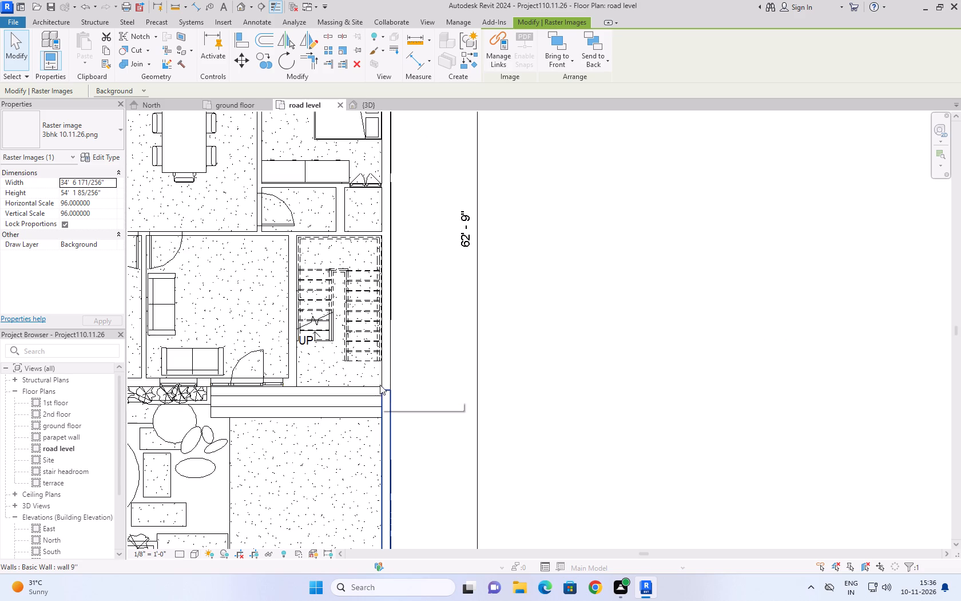
scroll(273, 347, "down", 5)
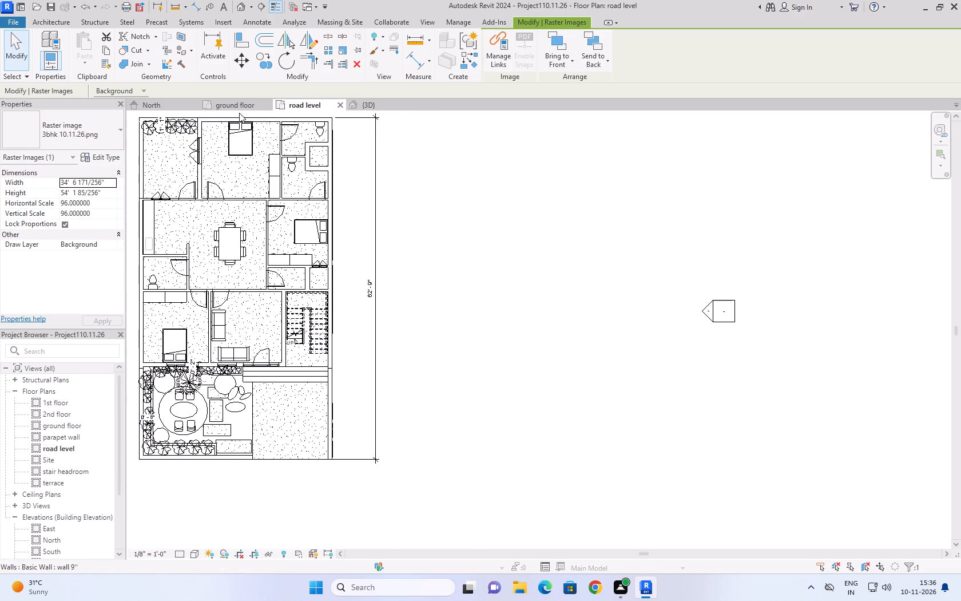
Glance at the ground floor plan and inspect the staircase, garden planter and entrance steps in the 3D view.
left_click(239, 100)
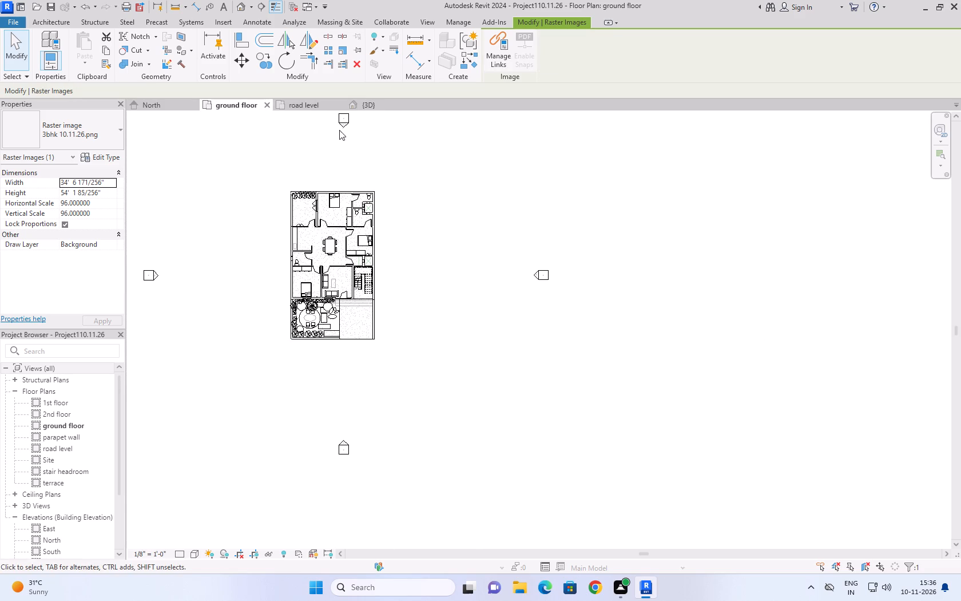
left_click(363, 101)
scroll(256, 441, "down", 4)
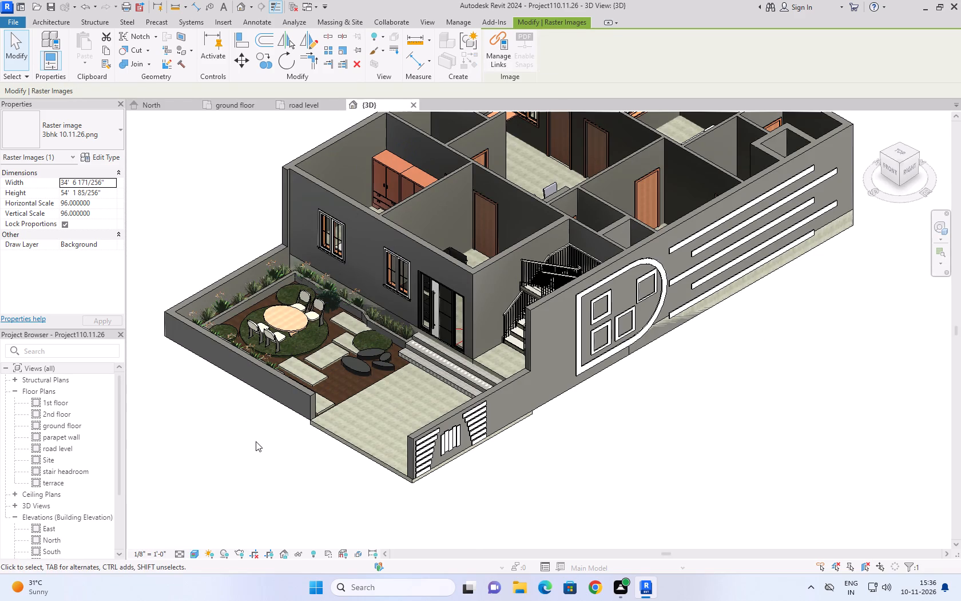
scroll(404, 365, "up", 9)
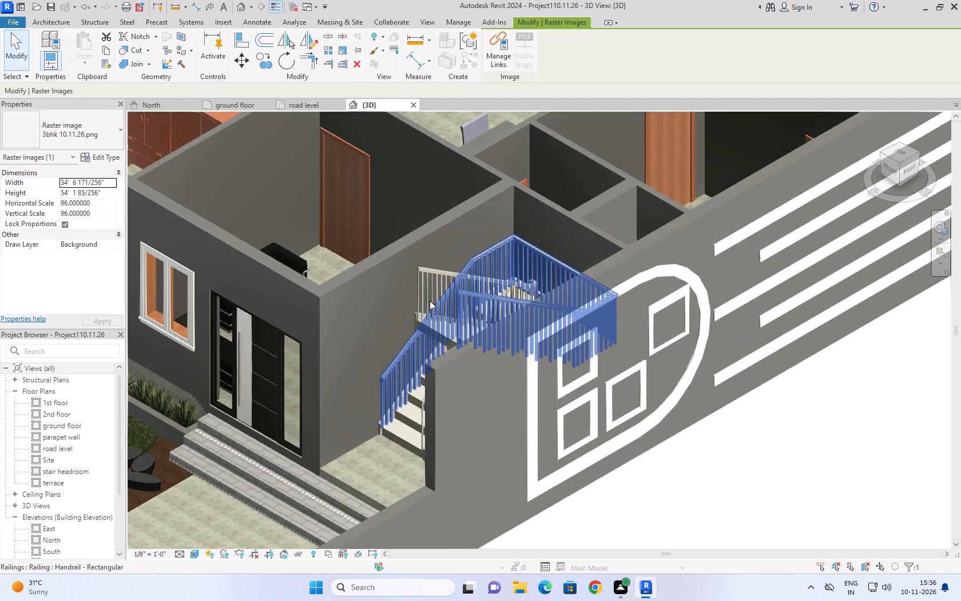
scroll(430, 300, "down", 6)
scroll(284, 347, "up", 14)
scroll(319, 330, "down", 2)
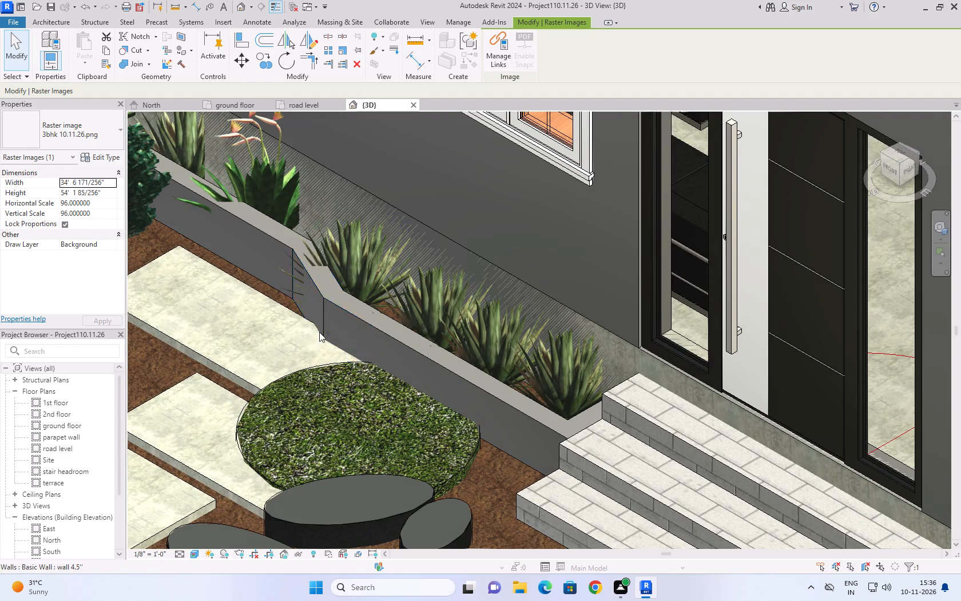
scroll(319, 332, "down", 8)
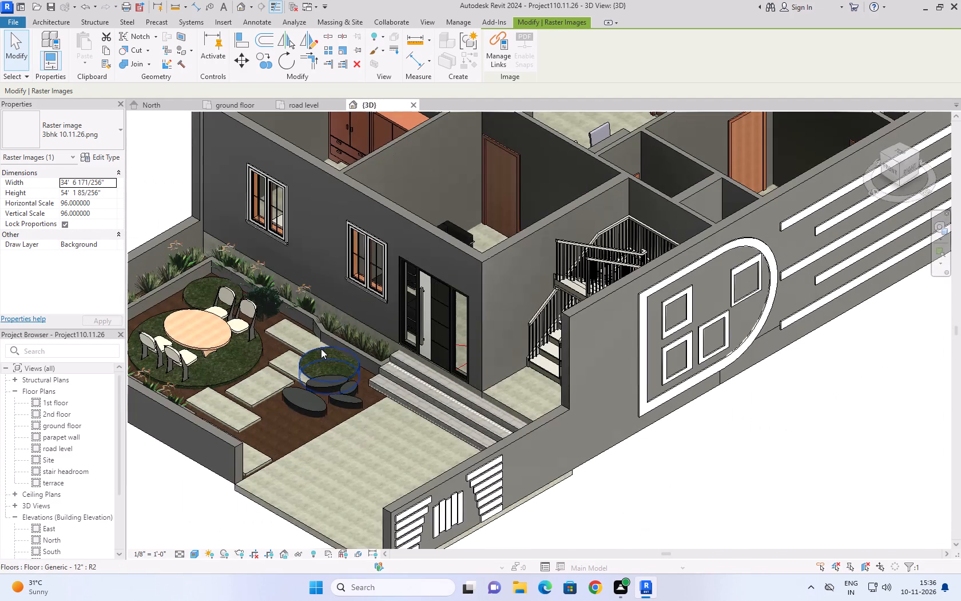
left_click(659, 448)
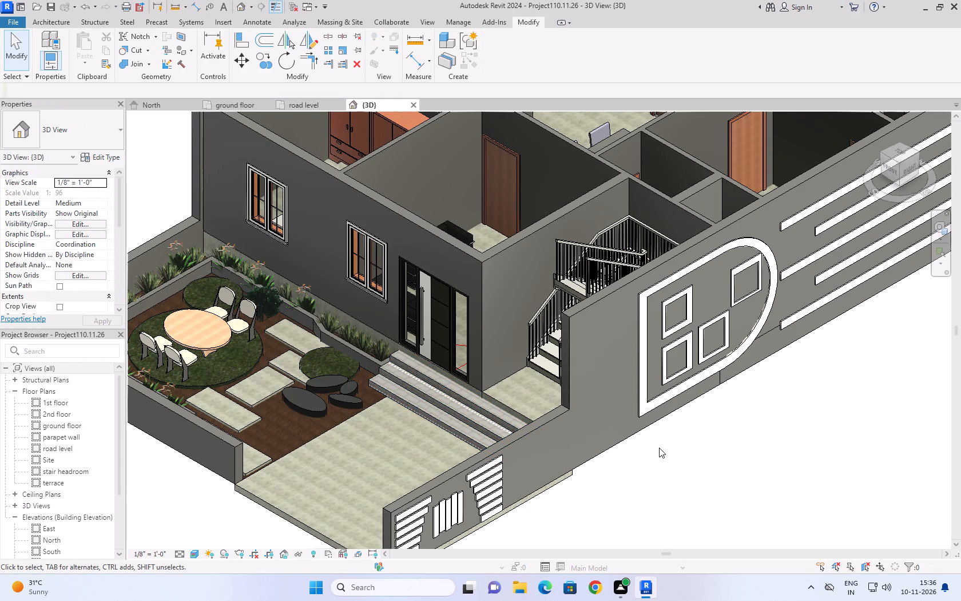
Examine the open-topped rooms and the decorative side wall of the house in the 3D view.
scroll(723, 390, "down", 9)
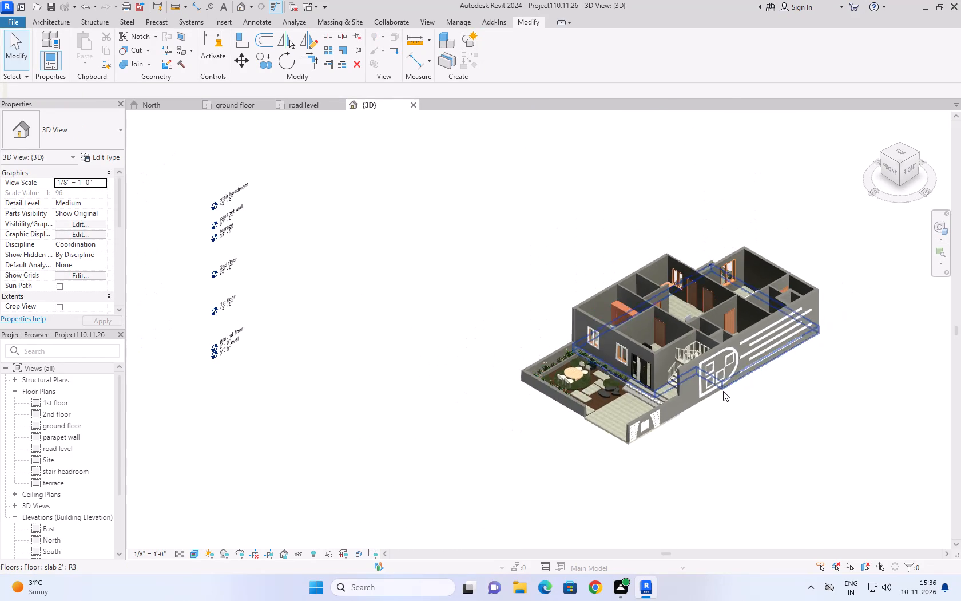
scroll(785, 292, "up", 7)
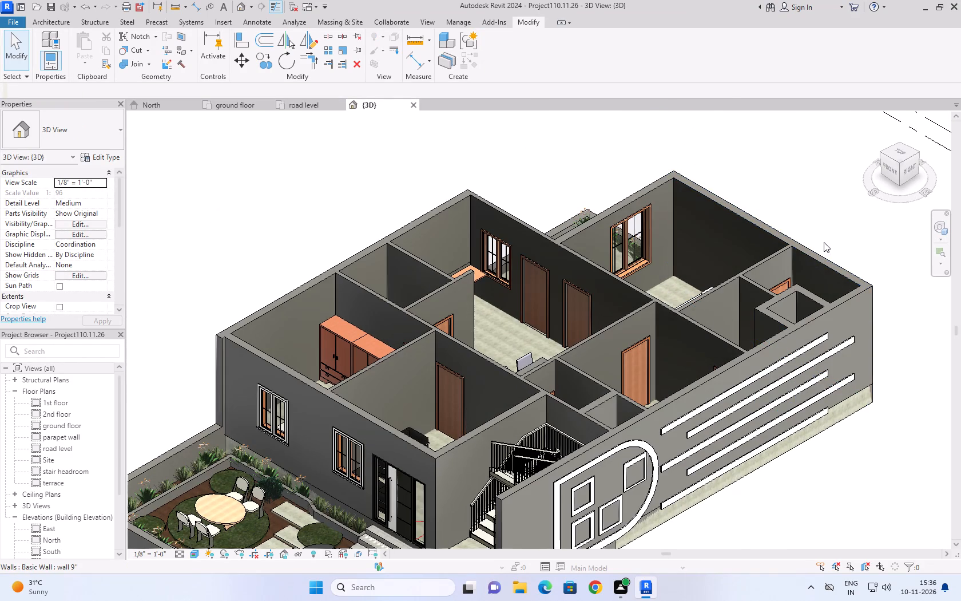
left_click(827, 238)
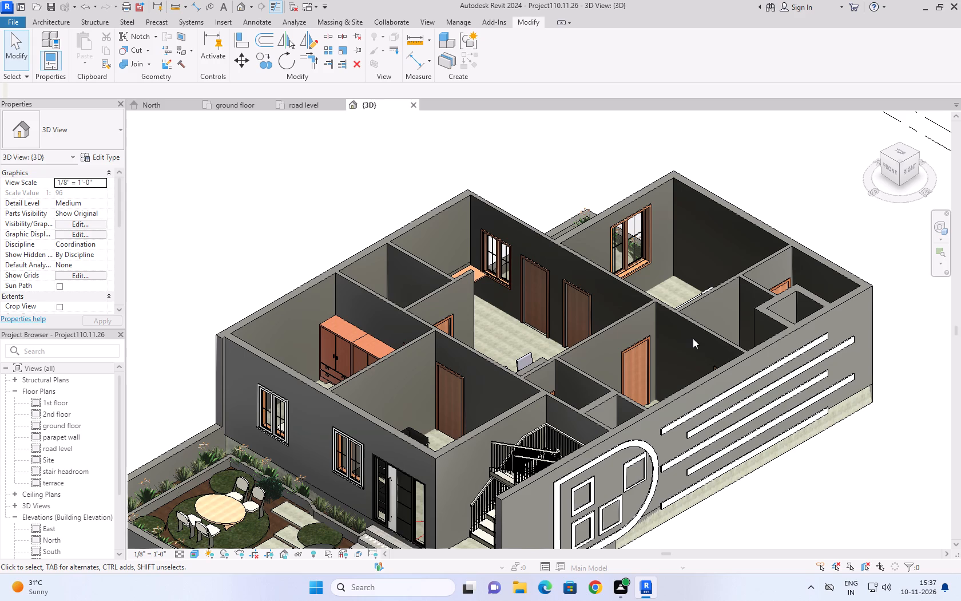
scroll(704, 281, "down", 6)
scroll(672, 382, "up", 2)
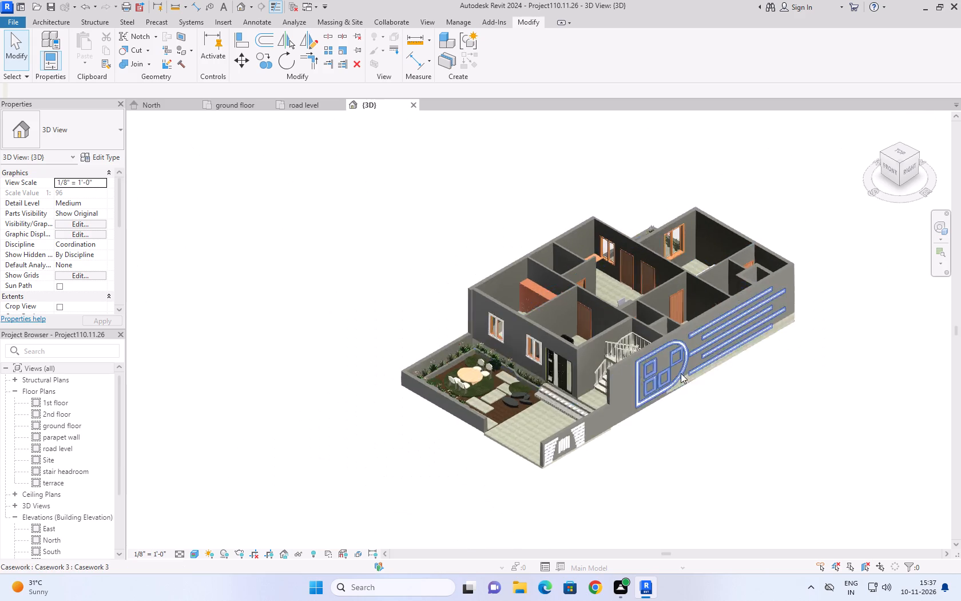
scroll(681, 373, "up", 6)
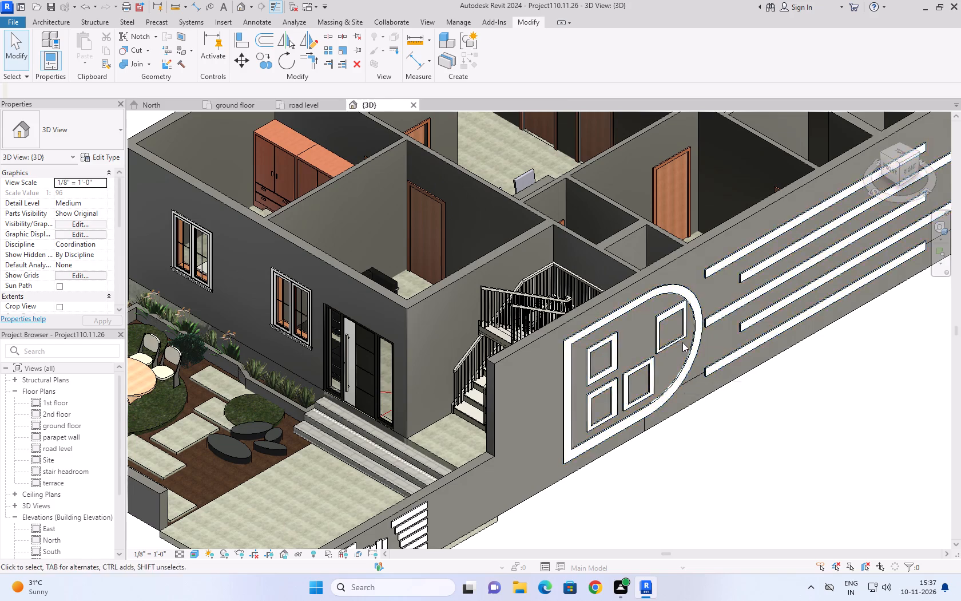
scroll(682, 338, "down", 5)
scroll(720, 402, "up", 1)
left_click(720, 402)
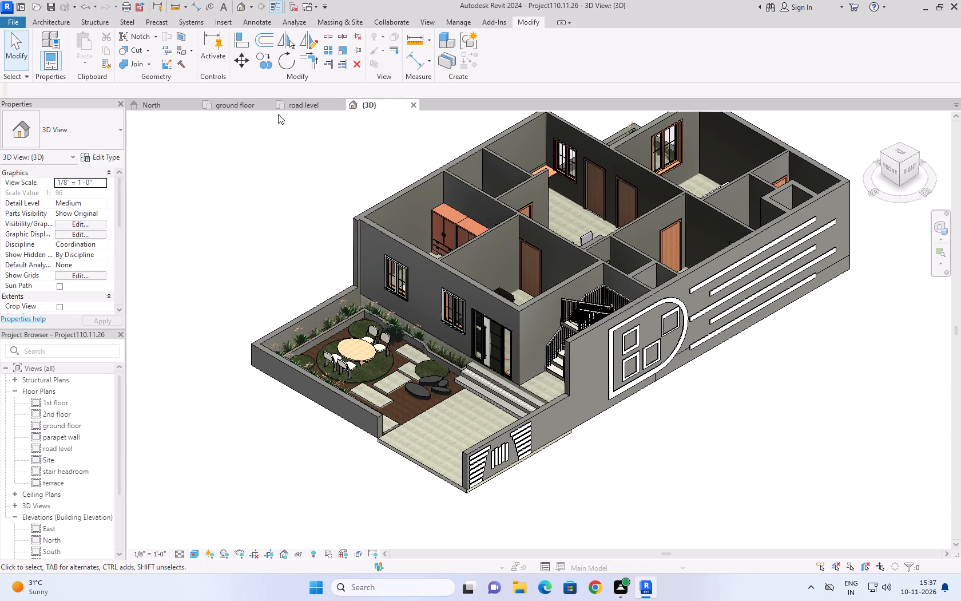
Open the ground floor plan and view its furnished room layout.
left_click(236, 104)
scroll(248, 191, "up", 2)
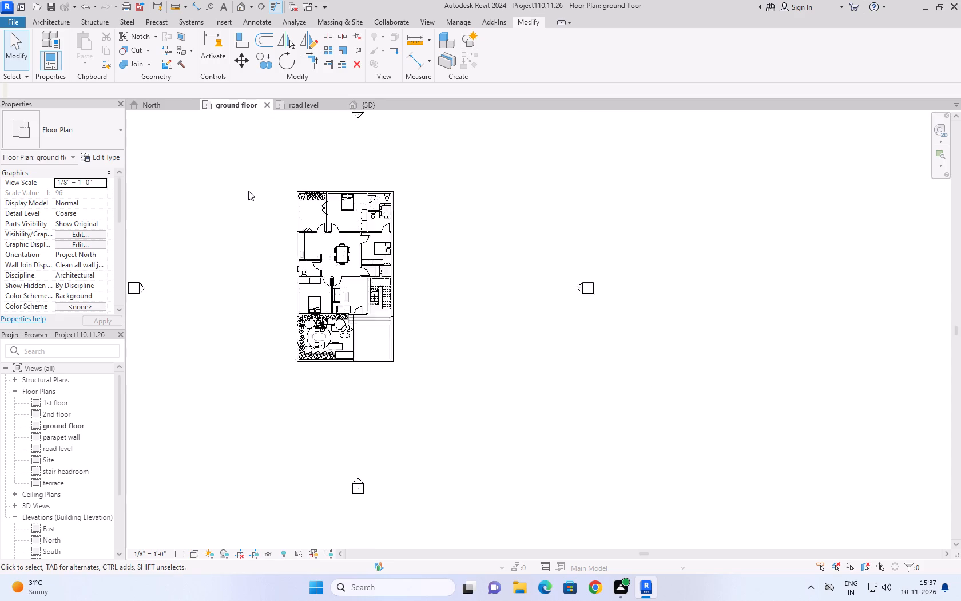
scroll(248, 191, "up", 1)
left_click(314, 93)
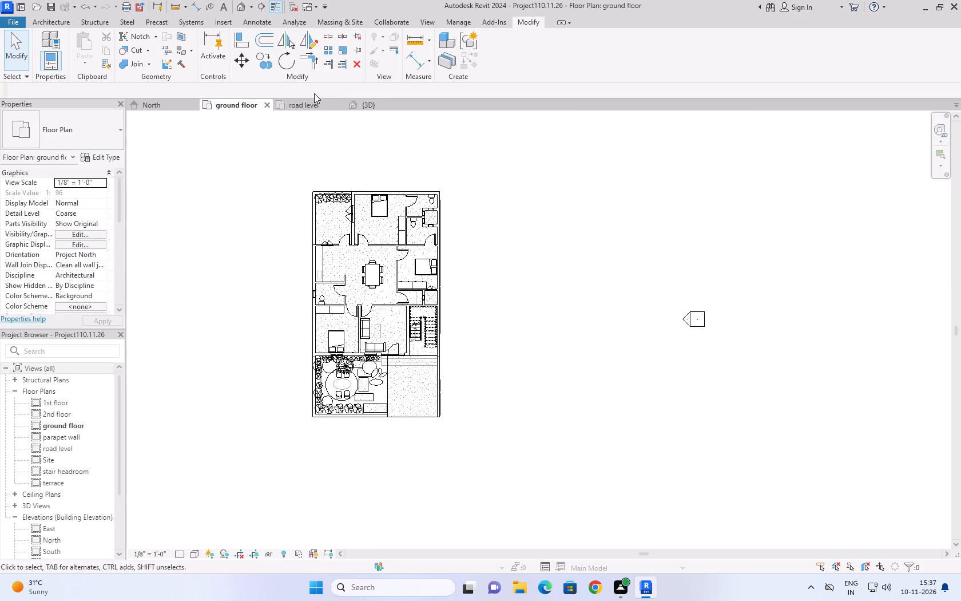
left_click(189, 221)
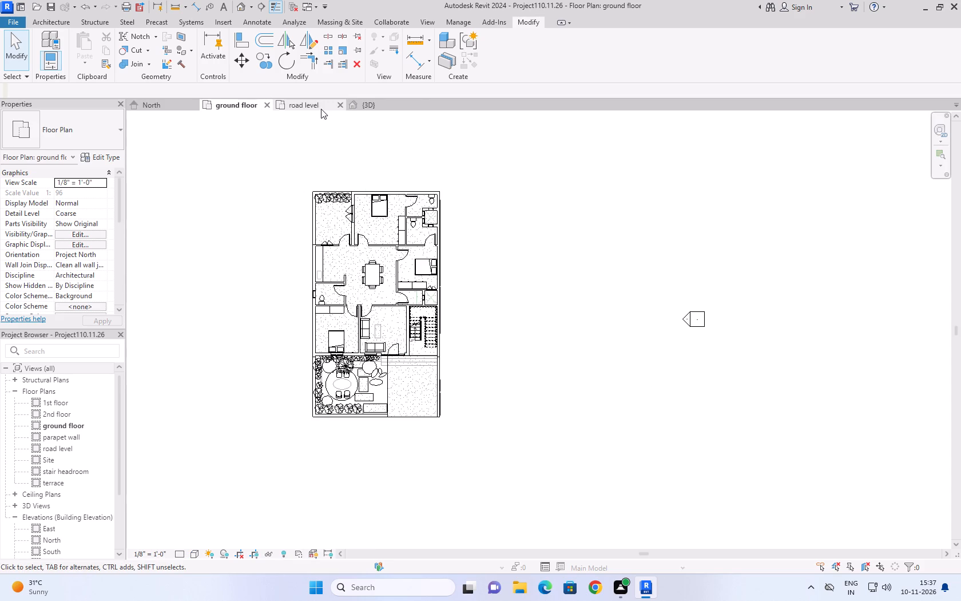
Inspect the main entrance, the staircase landing and the decorated side wall up close in the 3D view.
left_click(382, 105)
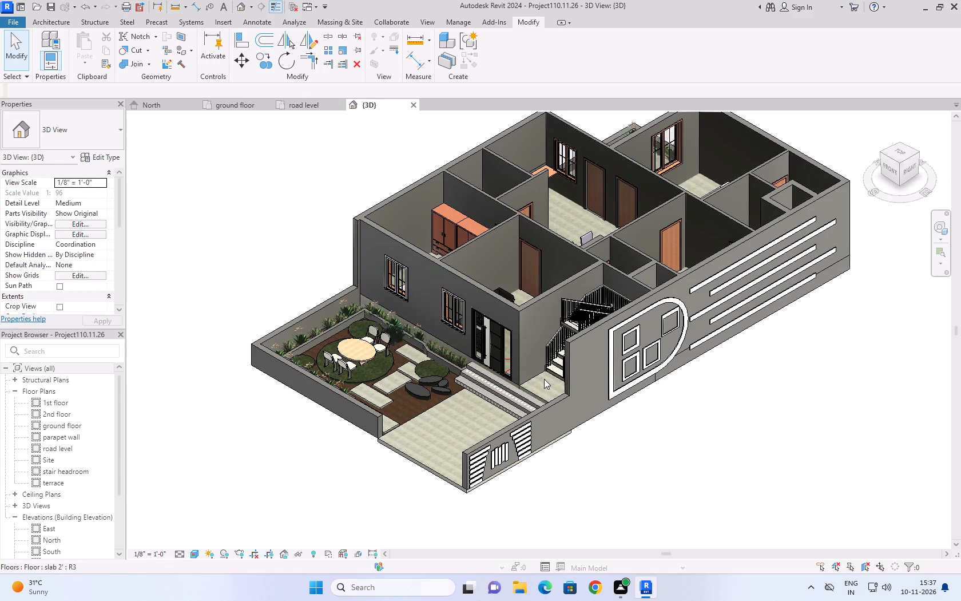
scroll(544, 379, "up", 9)
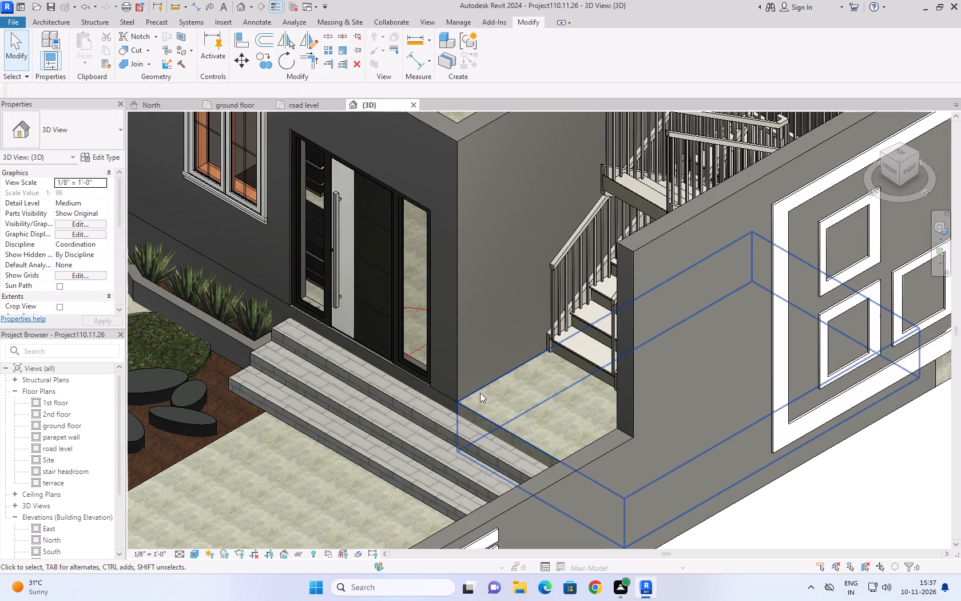
scroll(597, 367, "down", 3)
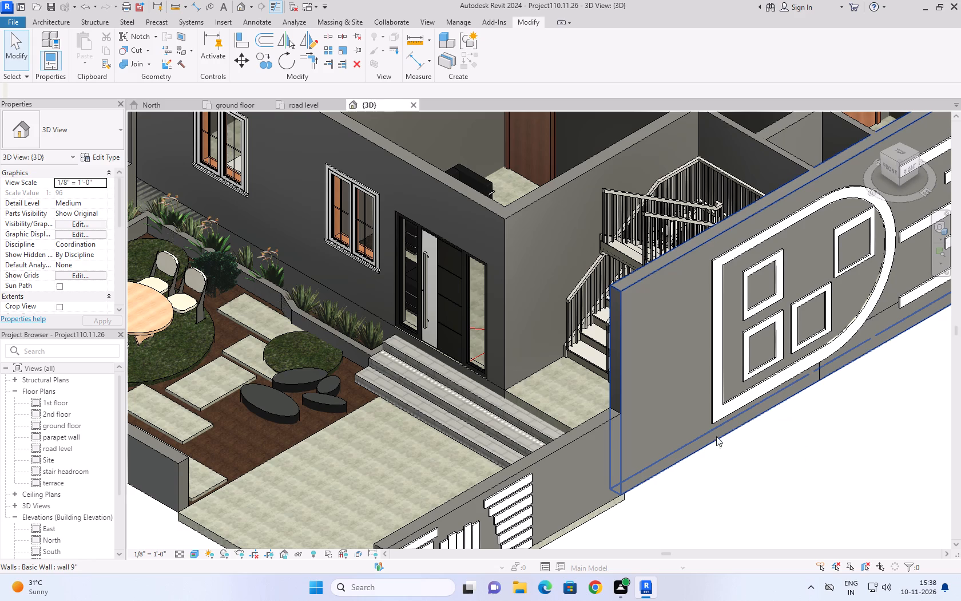
middle_click_drag(756, 303, 539, 366)
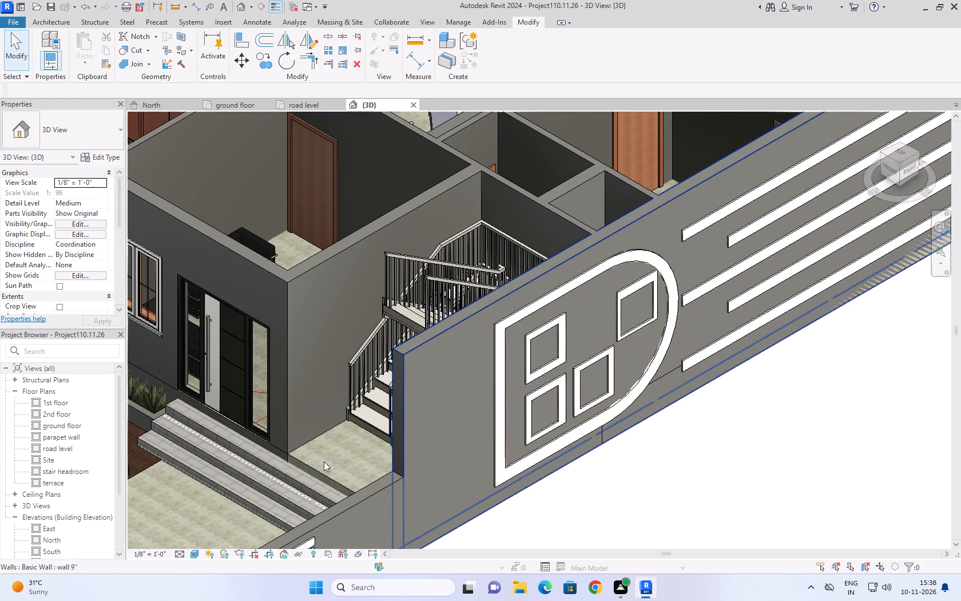
scroll(485, 359, "down", 8)
scroll(509, 452, "up", 8)
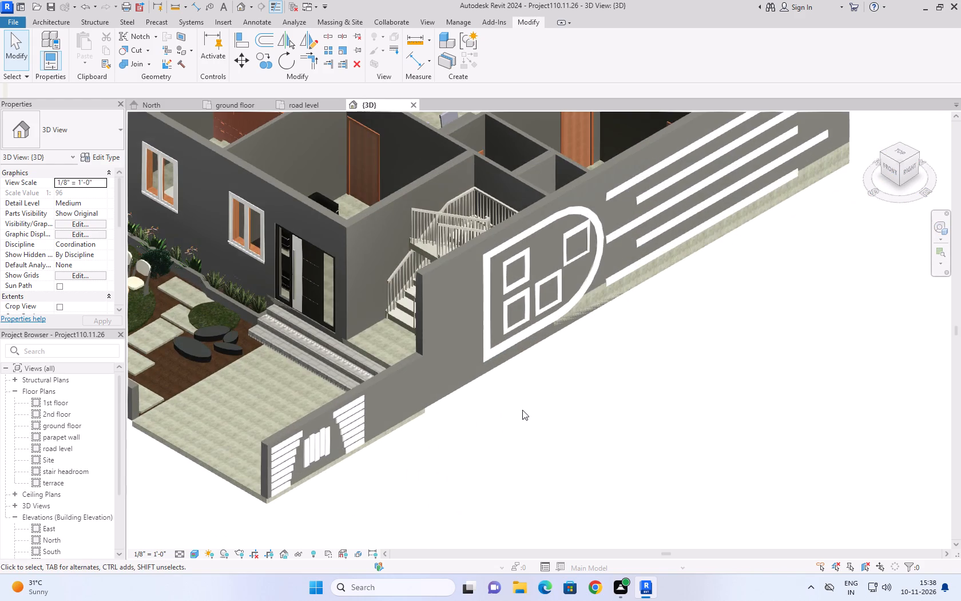
scroll(523, 407, "down", 2)
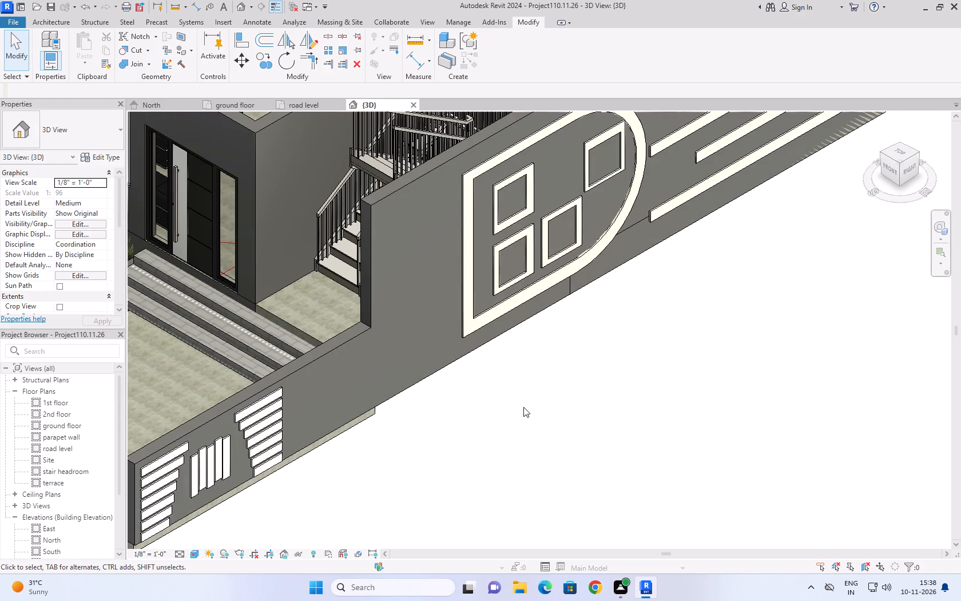
scroll(523, 407, "down", 8)
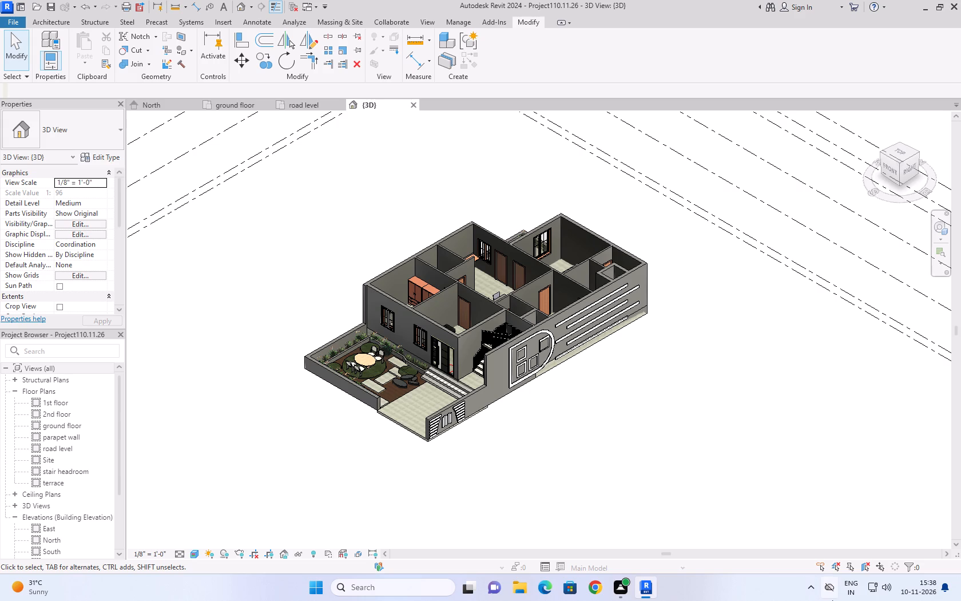
Review the whole house in 3D against the level lines, including the interior rooms, front garden and parking area.
scroll(0, 600, "up", 1)
scroll(550, 438, "down", 4)
scroll(635, 364, "up", 3)
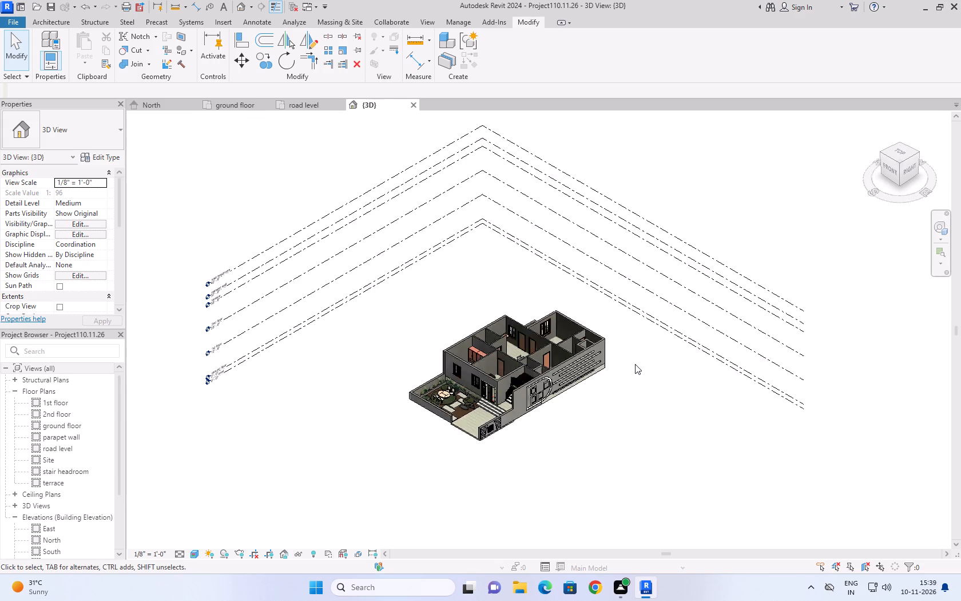
scroll(635, 364, "up", 4)
scroll(279, 339, "up", 5)
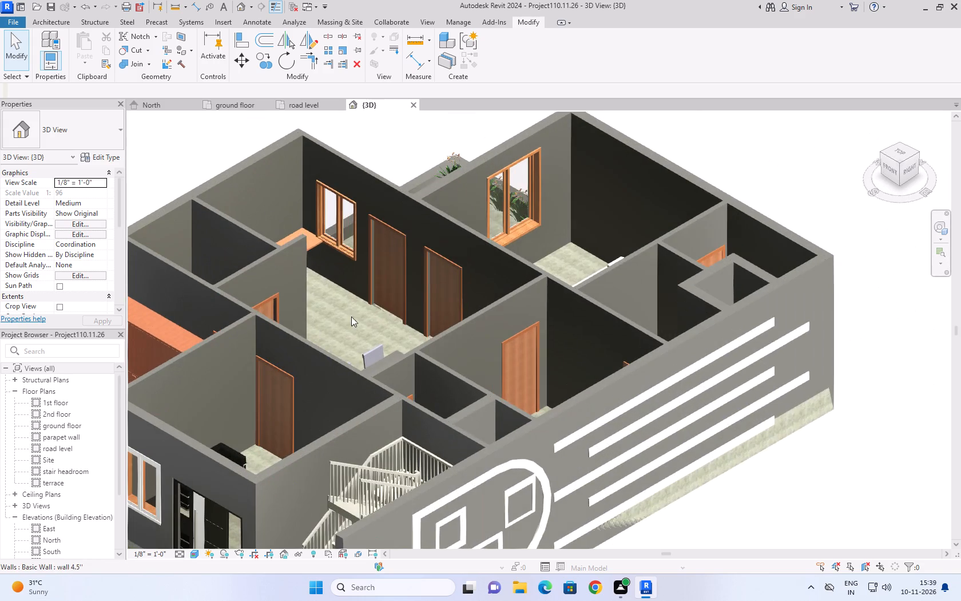
scroll(379, 305, "down", 7)
scroll(320, 422, "up", 6)
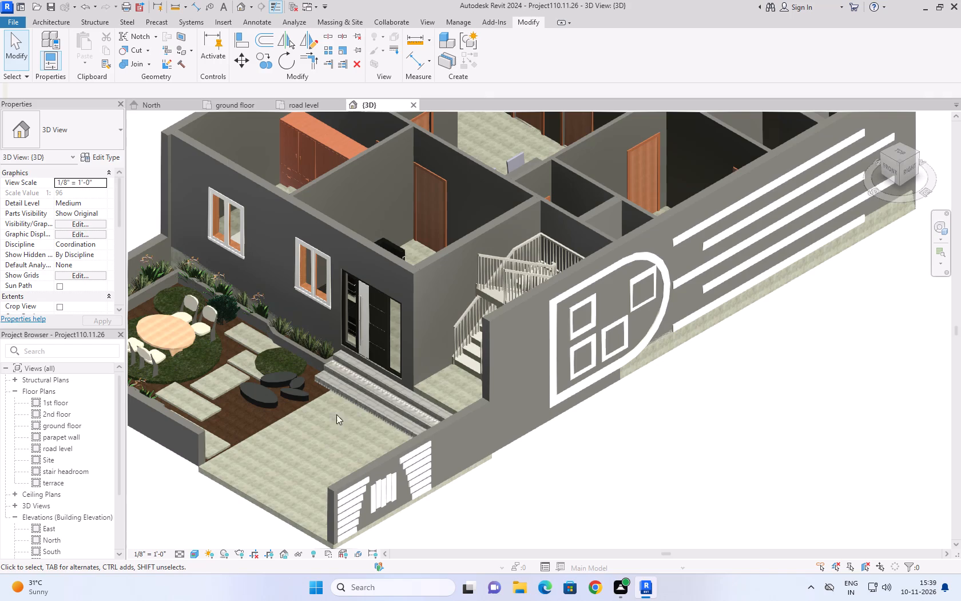
scroll(389, 366, "down", 9)
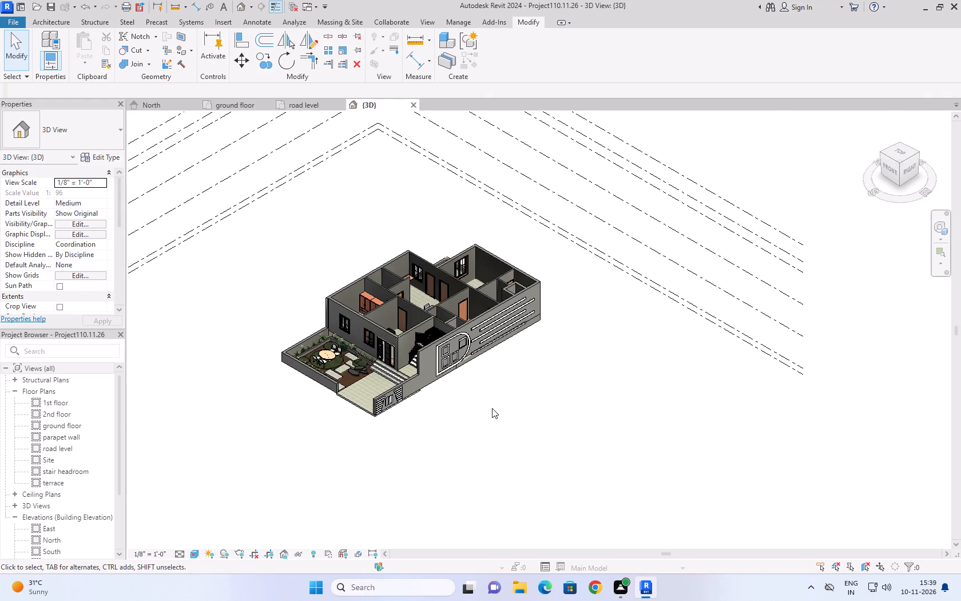
scroll(412, 424, "up", 3)
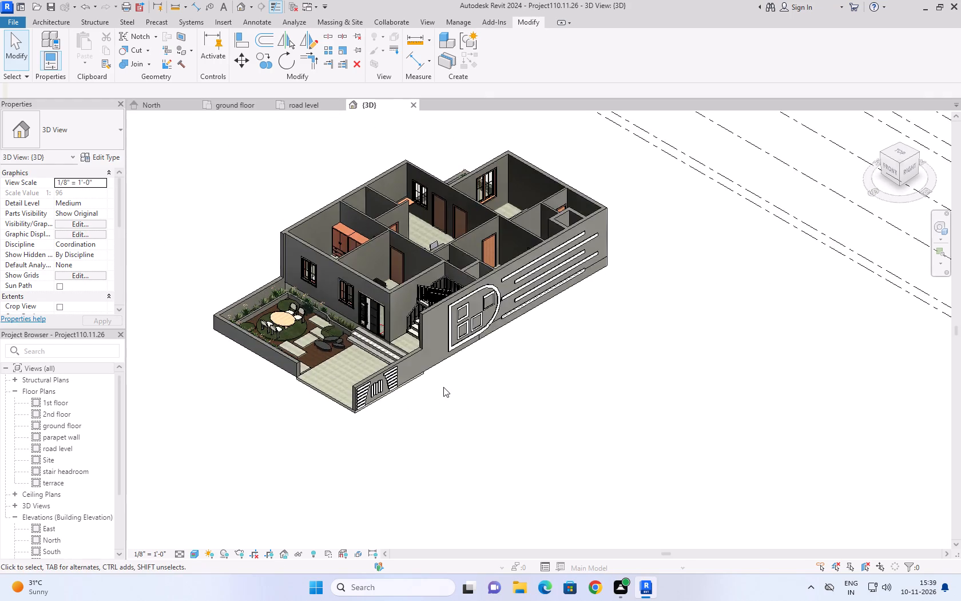
Examine the front garden, entrance steps, open-topped rooms and decorated side wall in 3D, including the whole house against the level lines.
scroll(443, 387, "up", 3)
middle_click_drag(436, 402, 416, 455)
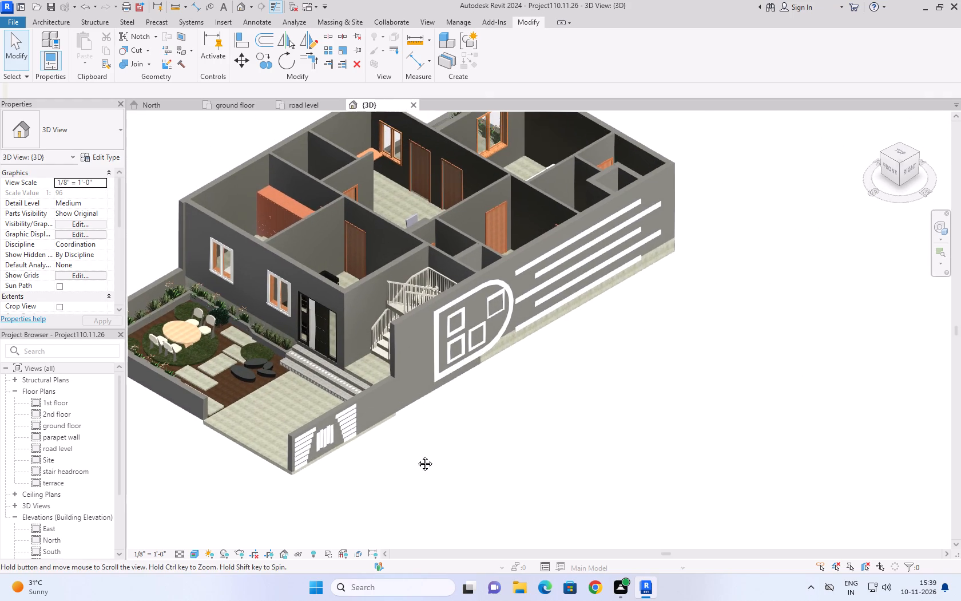
middle_click_drag(416, 455, 531, 487)
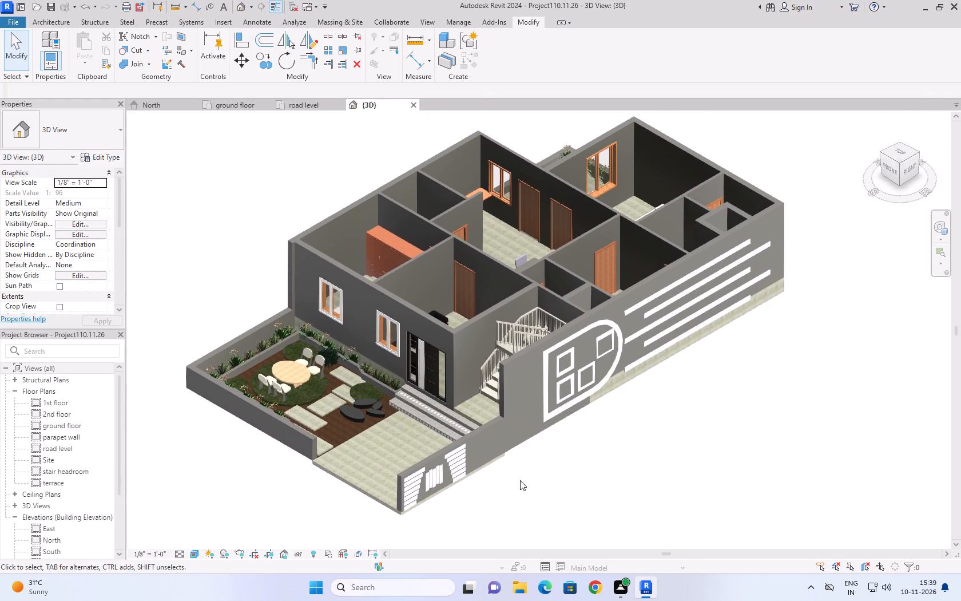
scroll(465, 470, "up", 1)
middle_click_drag(650, 472, 554, 483)
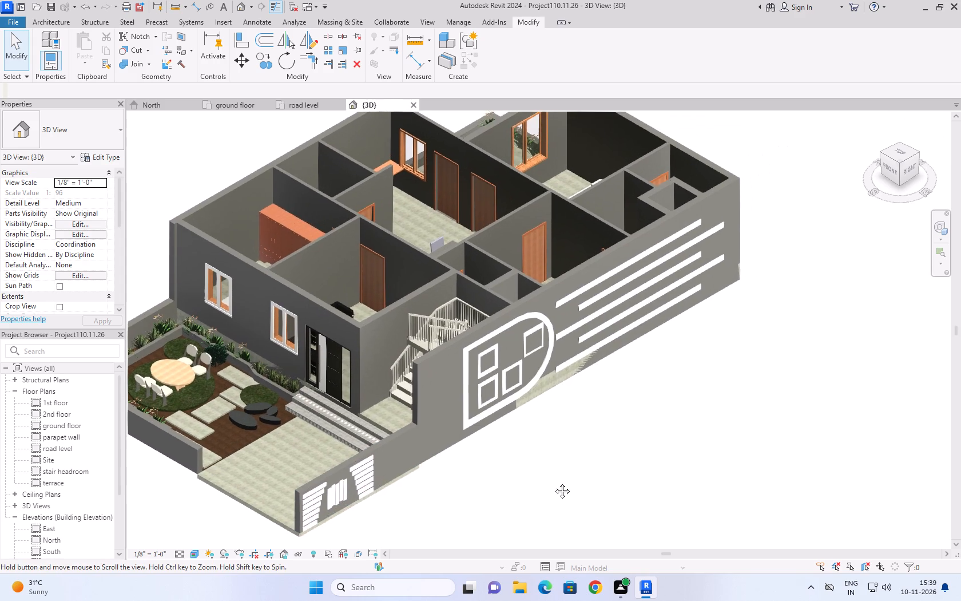
middle_click_drag(554, 483, 609, 503)
scroll(611, 504, "down", 2)
middle_click_drag(609, 501, 606, 491)
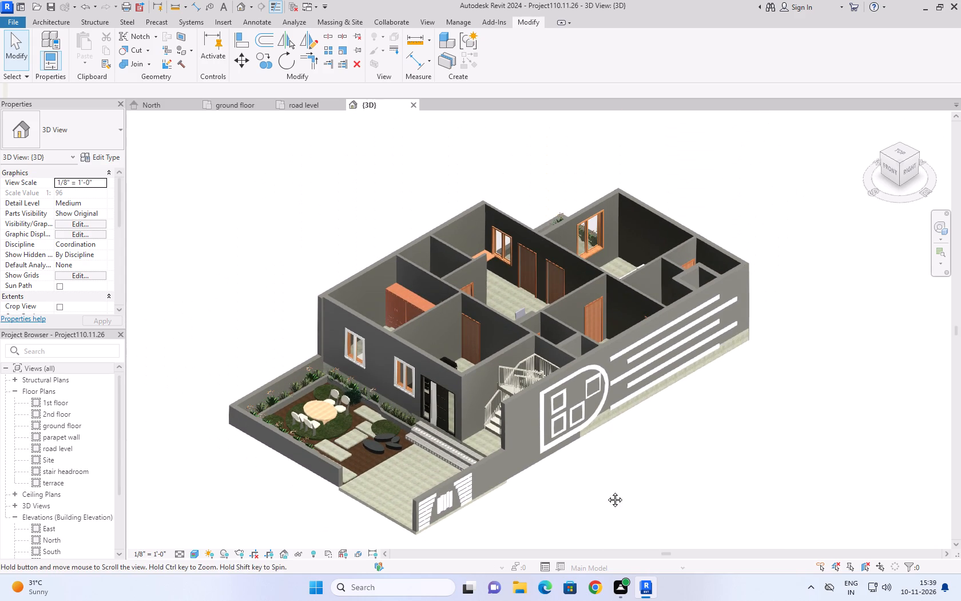
middle_click_drag(606, 491, 585, 454)
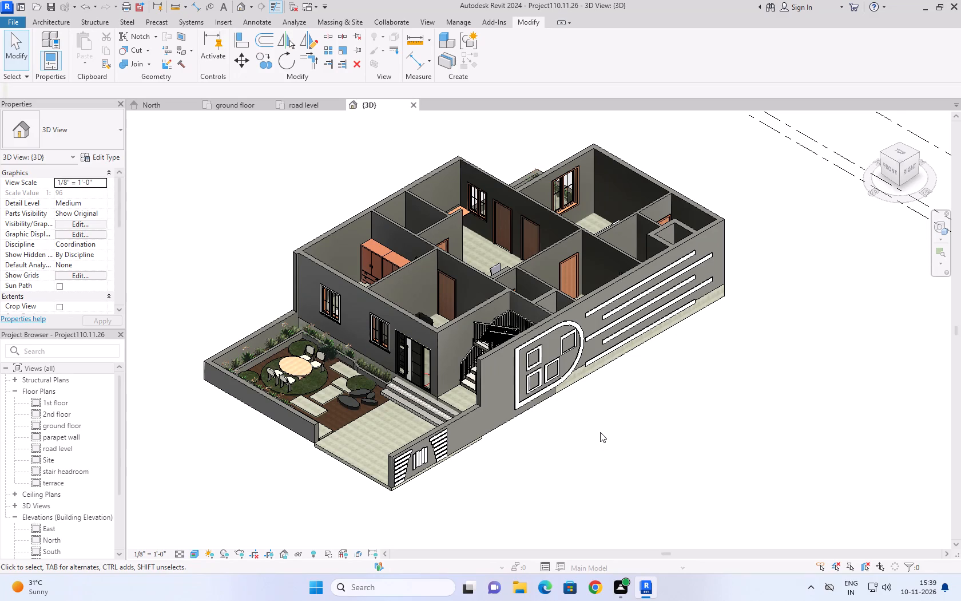
scroll(638, 311, "down", 4)
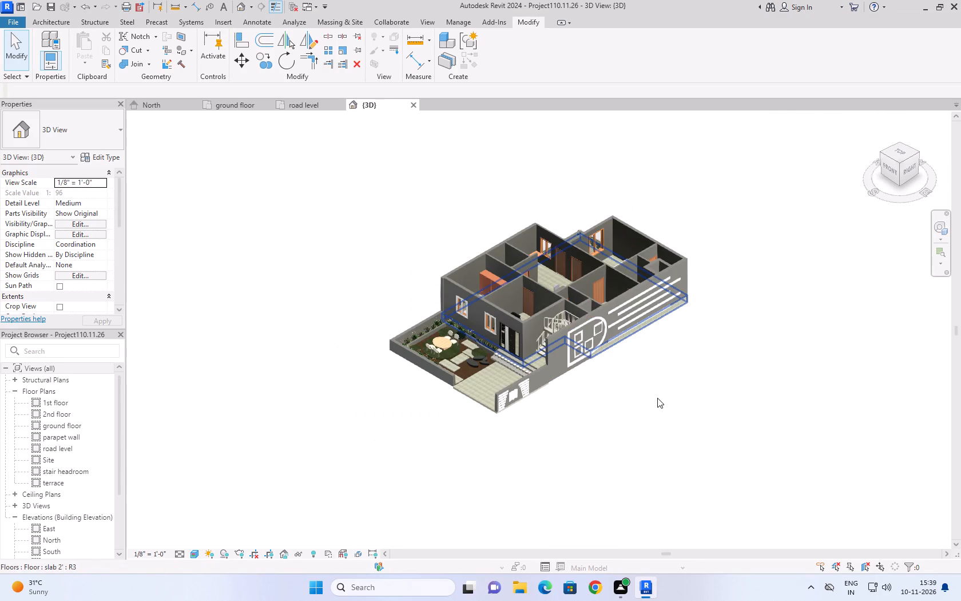
scroll(657, 398, "down", 3)
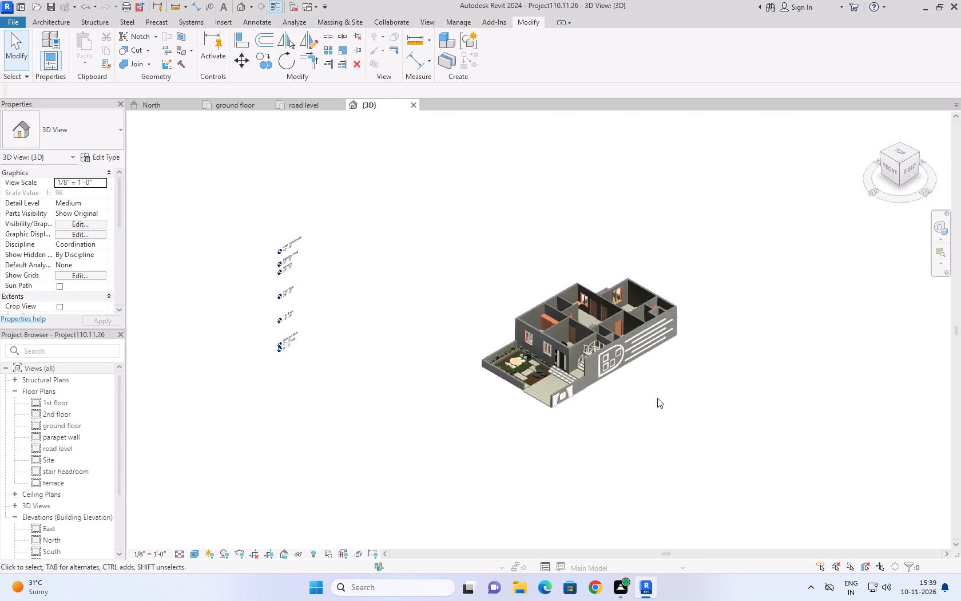
left_click(657, 398)
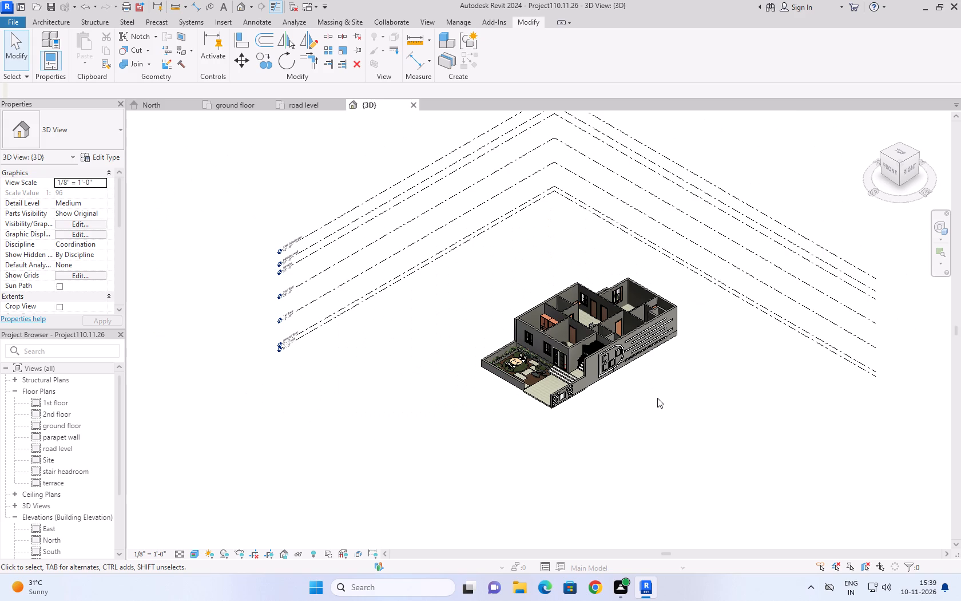
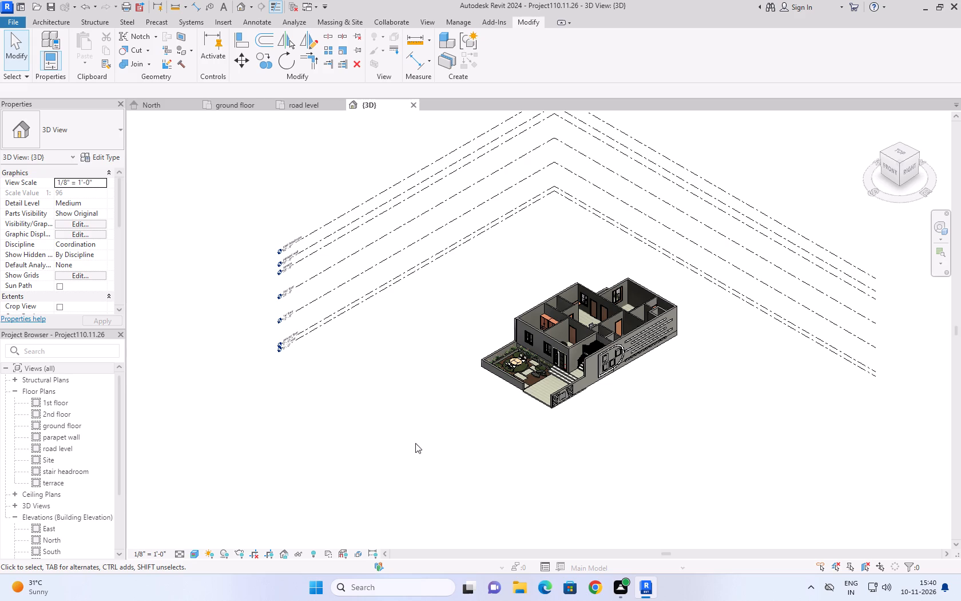
Examine the whole house in 3D, including the open-topped rooms, front garden, parking area and decorated side wall.
scroll(692, 330, "up", 7)
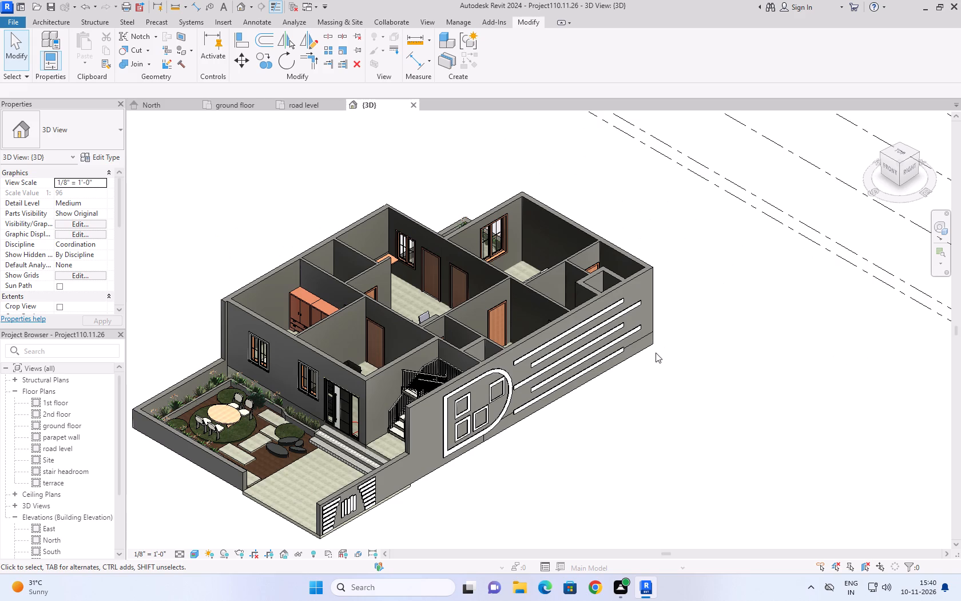
scroll(656, 351, "down", 5)
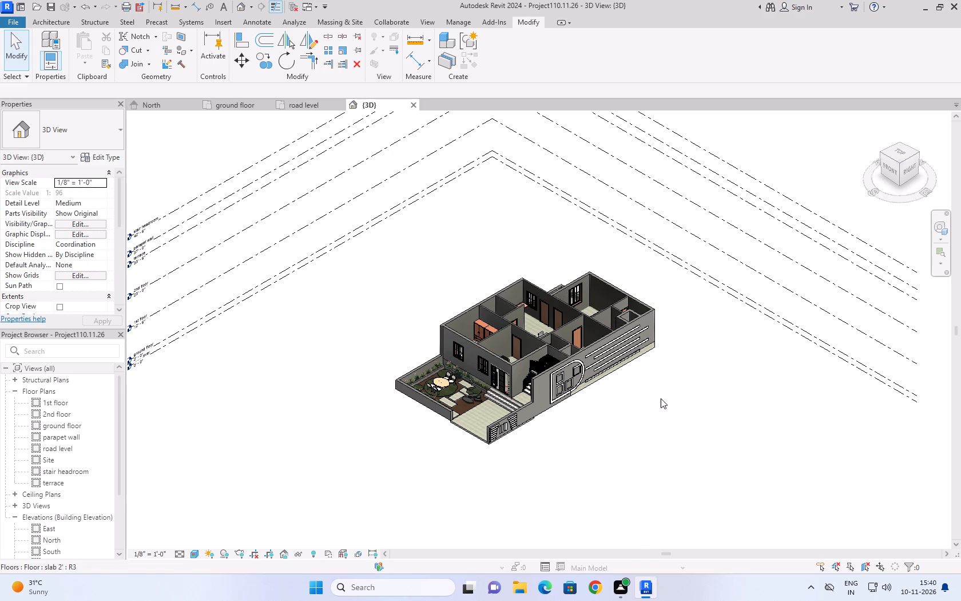
scroll(661, 398, "down", 1)
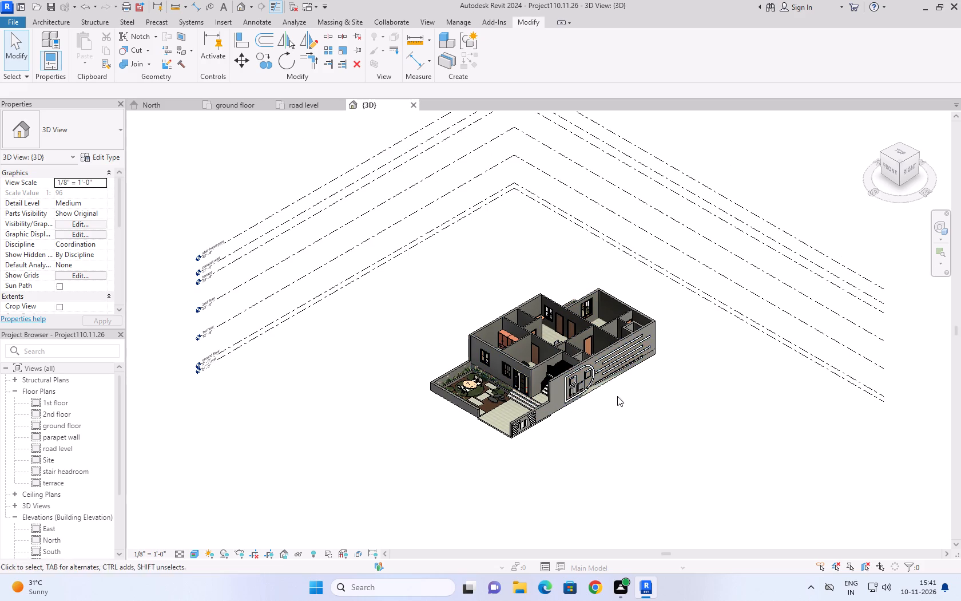
scroll(661, 360, "up", 2)
middle_click_drag(671, 332, 657, 363)
scroll(671, 332, "up", 1)
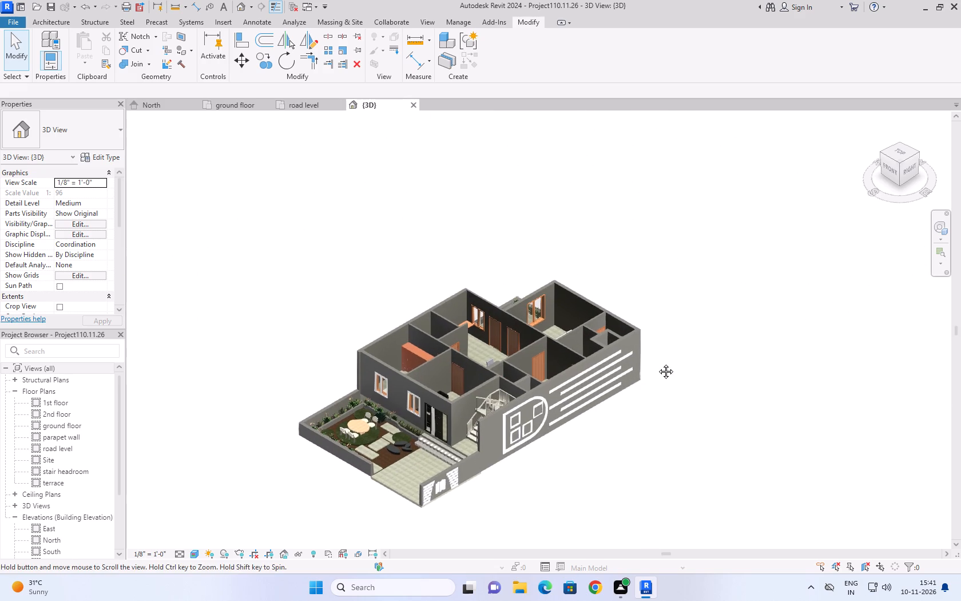
middle_click_drag(657, 363, 654, 370)
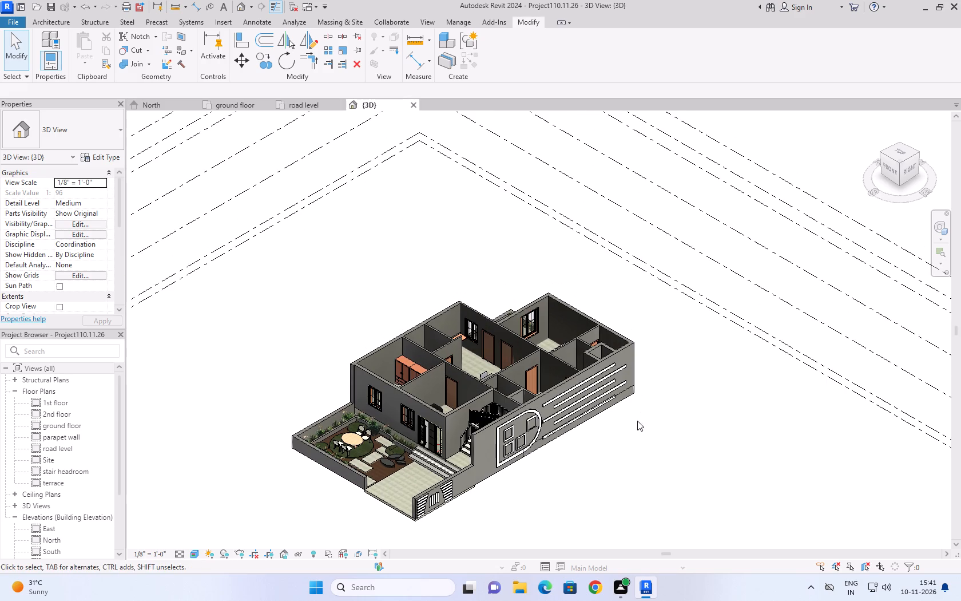
scroll(285, 349, "up", 2)
scroll(319, 298, "down", 3)
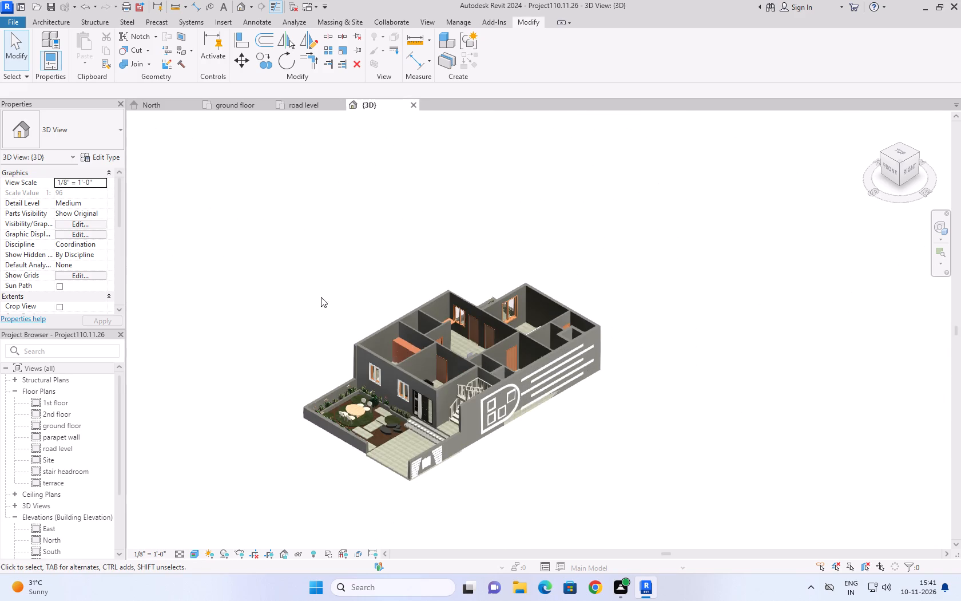
scroll(261, 376, "up", 4)
scroll(288, 347, "down", 2)
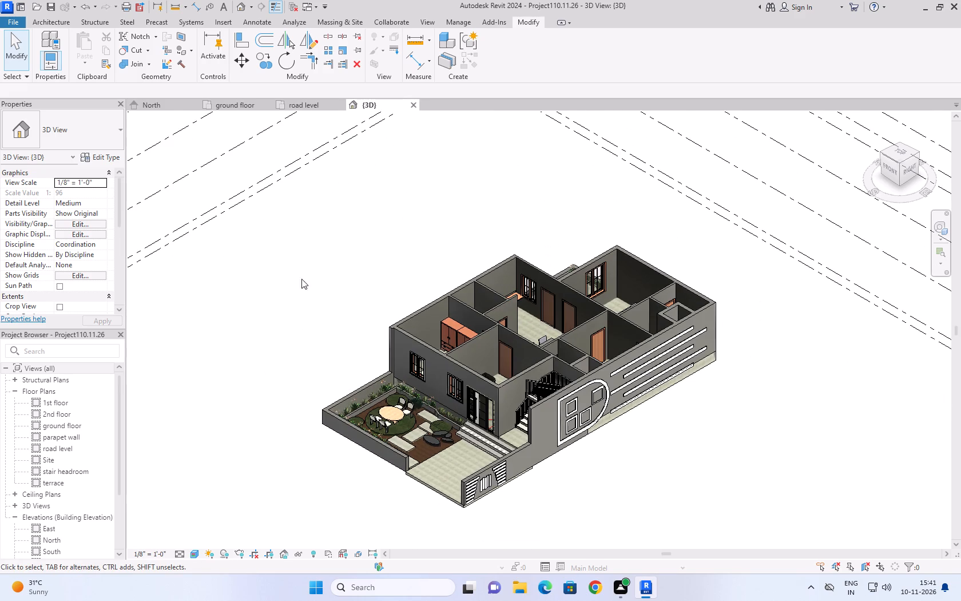
middle_click_drag(297, 294, 311, 314)
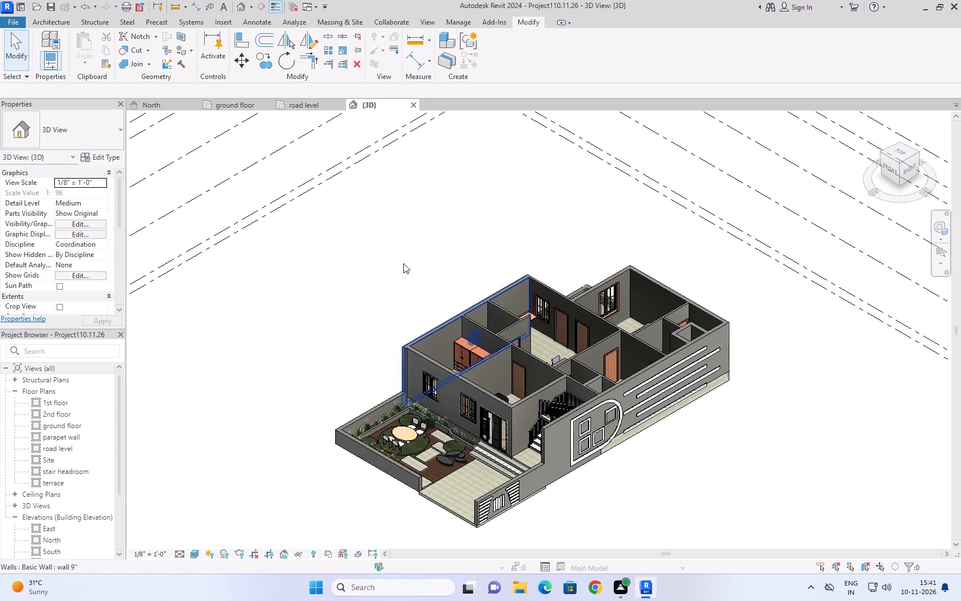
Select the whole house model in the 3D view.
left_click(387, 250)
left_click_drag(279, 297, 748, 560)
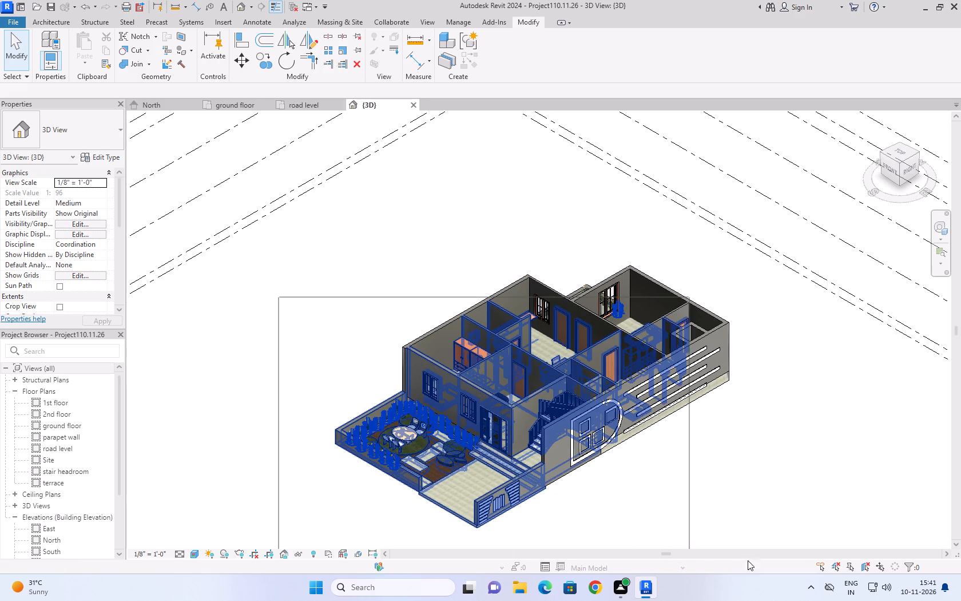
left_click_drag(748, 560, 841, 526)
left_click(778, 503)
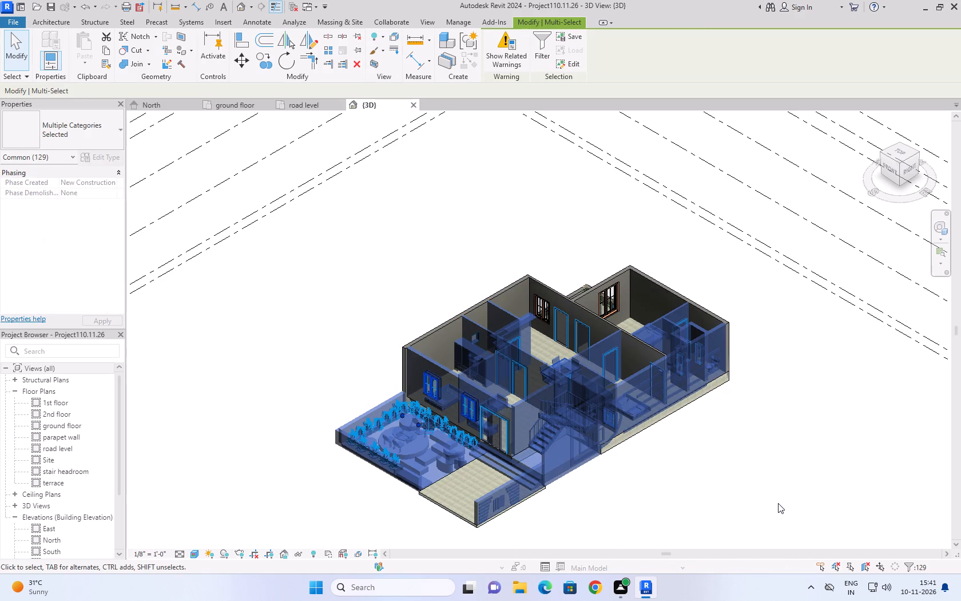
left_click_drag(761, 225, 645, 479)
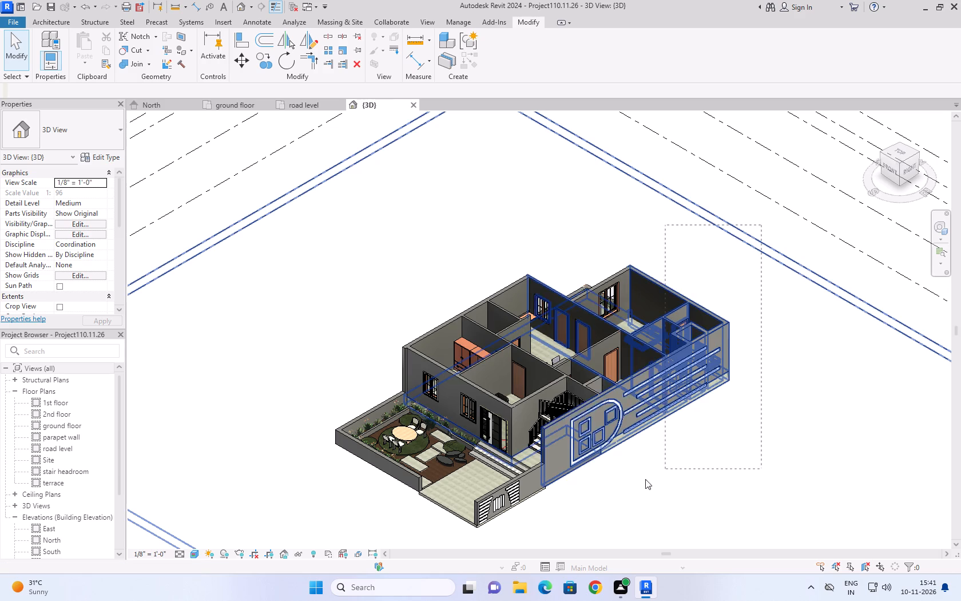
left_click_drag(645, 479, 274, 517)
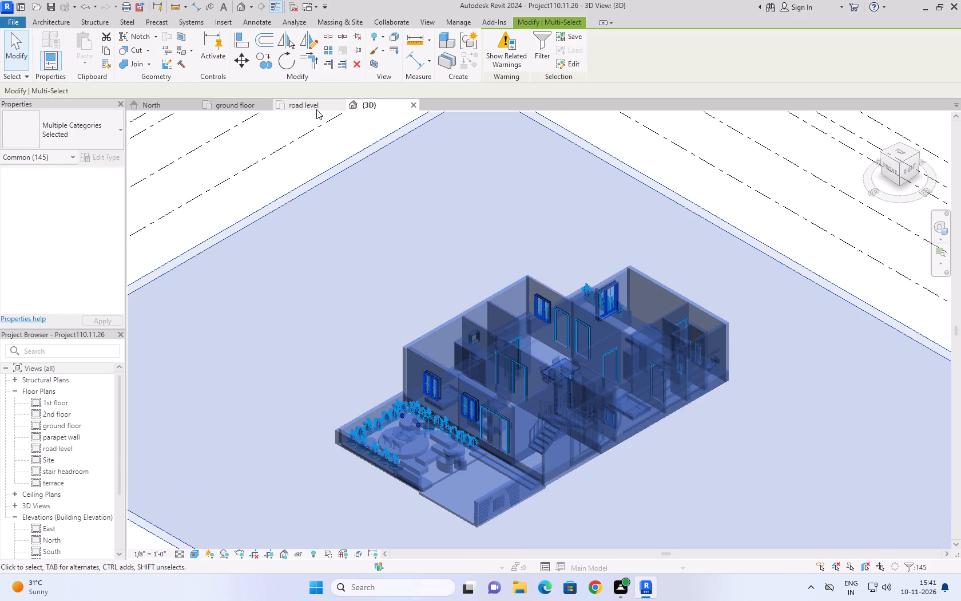
Open the road level plan, clear the selection and delete the 1'-1" dimension over the plants in the rear open area.
left_click(316, 109)
scroll(612, 329, "down", 3)
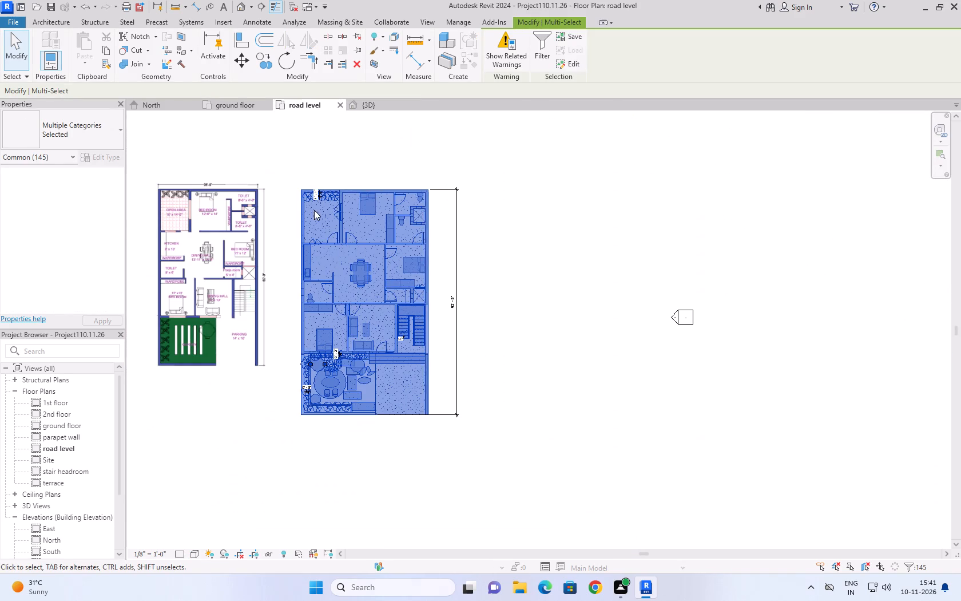
scroll(304, 194, "up", 8)
left_click(391, 157)
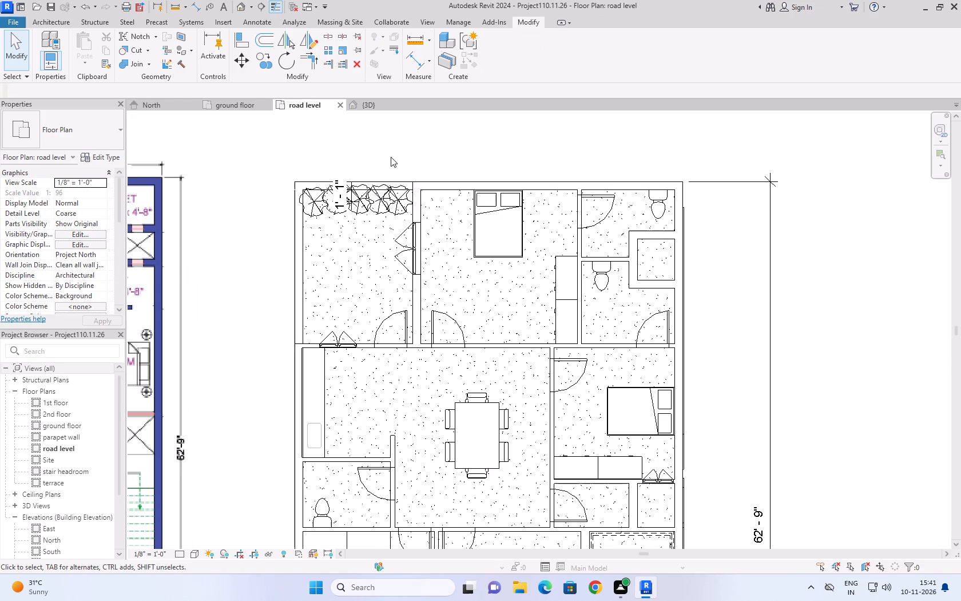
scroll(394, 153, "up", 1)
scroll(394, 153, "down", 7)
scroll(393, 160, "up", 3)
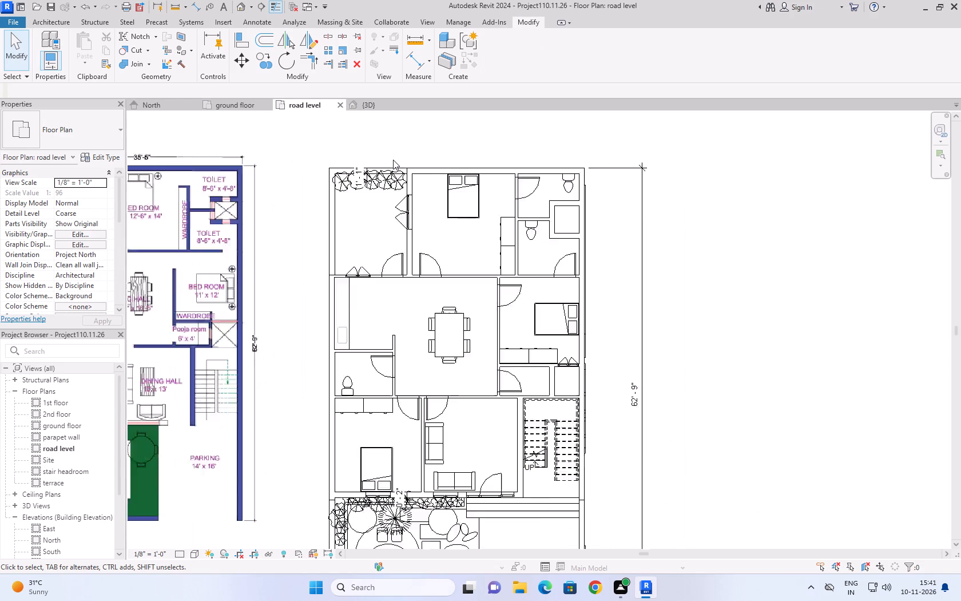
scroll(393, 160, "up", 4)
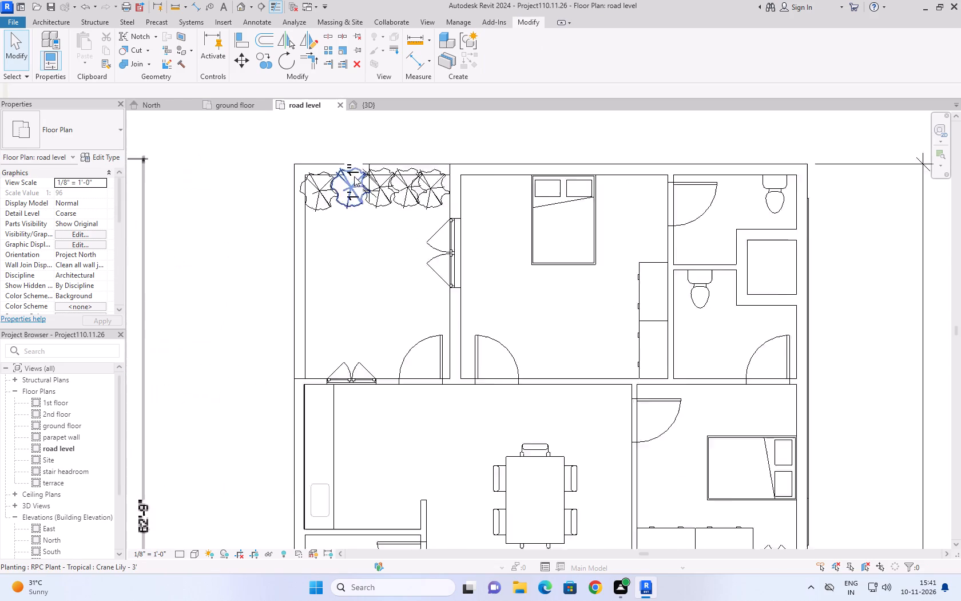
scroll(354, 176, "up", 9)
left_click(351, 163)
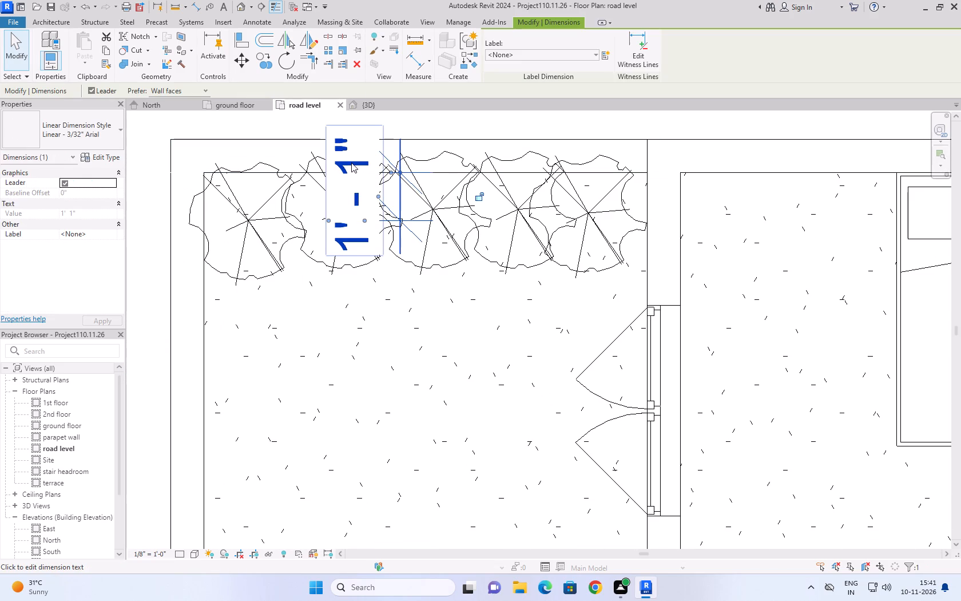
key("Delete")
Delete the 0'-8" dimension over the side planter of the front garden in the road level plan.
scroll(351, 164, "down", 7)
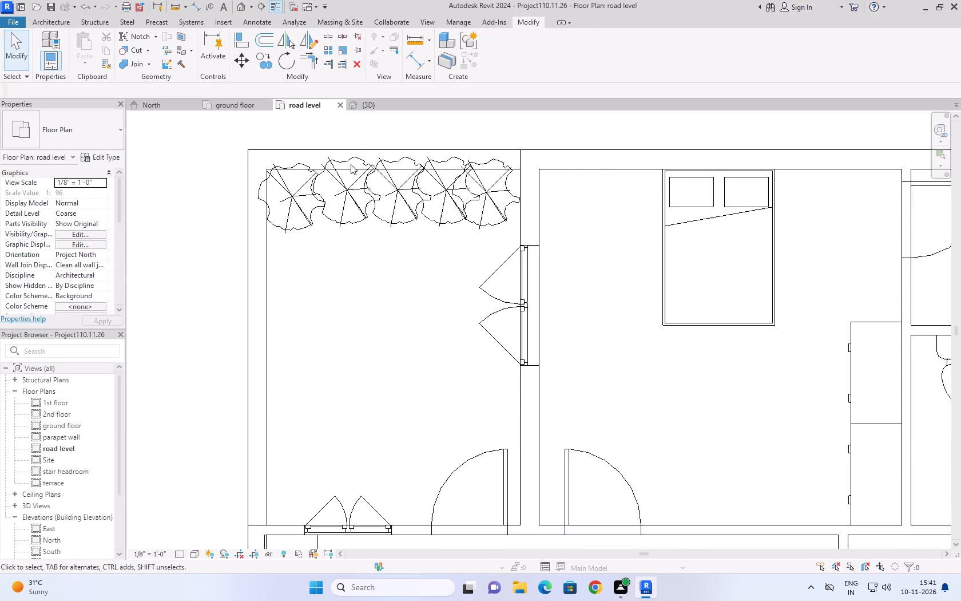
scroll(351, 164, "down", 8)
scroll(339, 515, "up", 9)
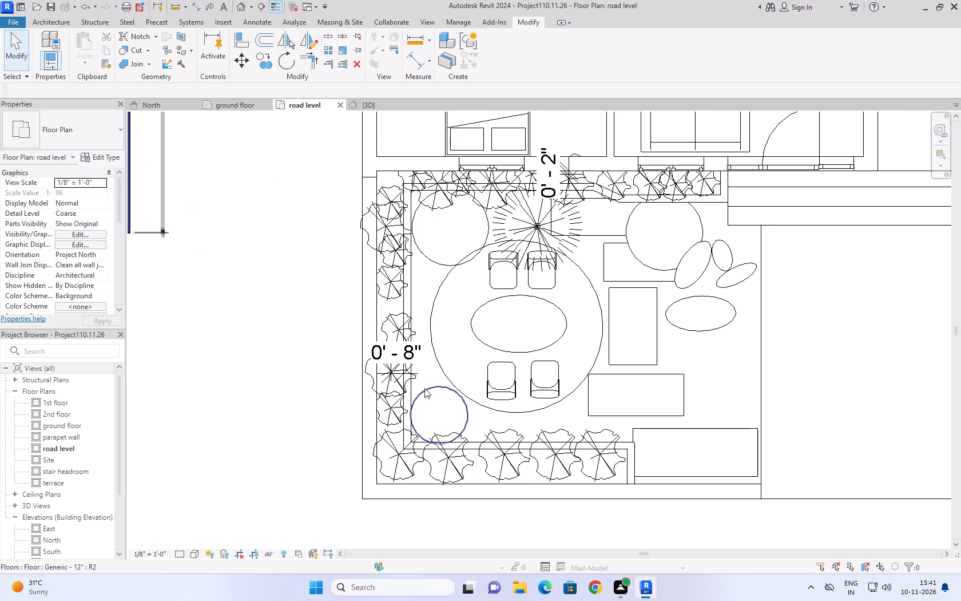
left_click(415, 353)
key("Delete")
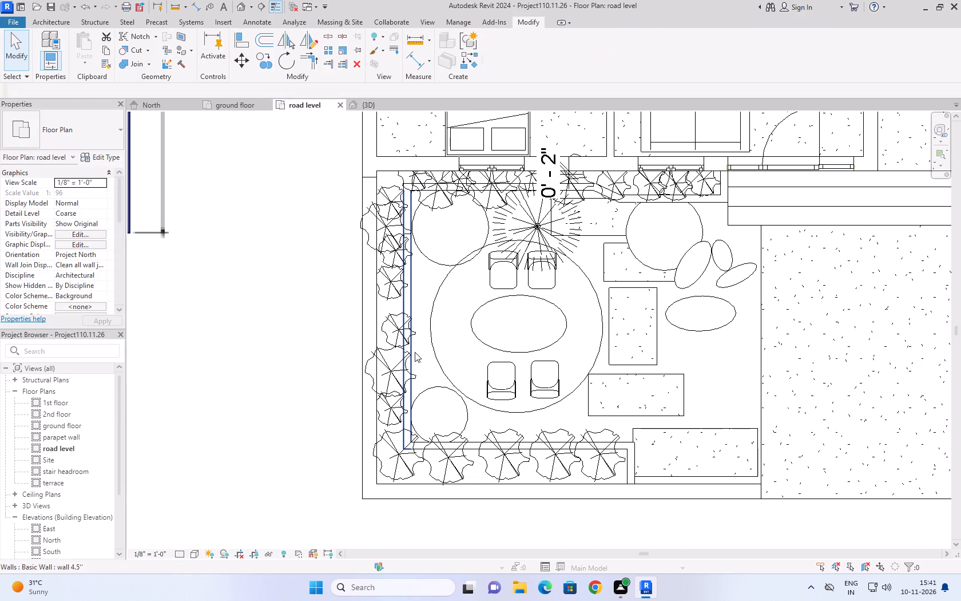
Review the road level plan, the ground floor plan and the house in 3D, including the front garden and side wall.
scroll(415, 352, "down", 8)
left_click(543, 453)
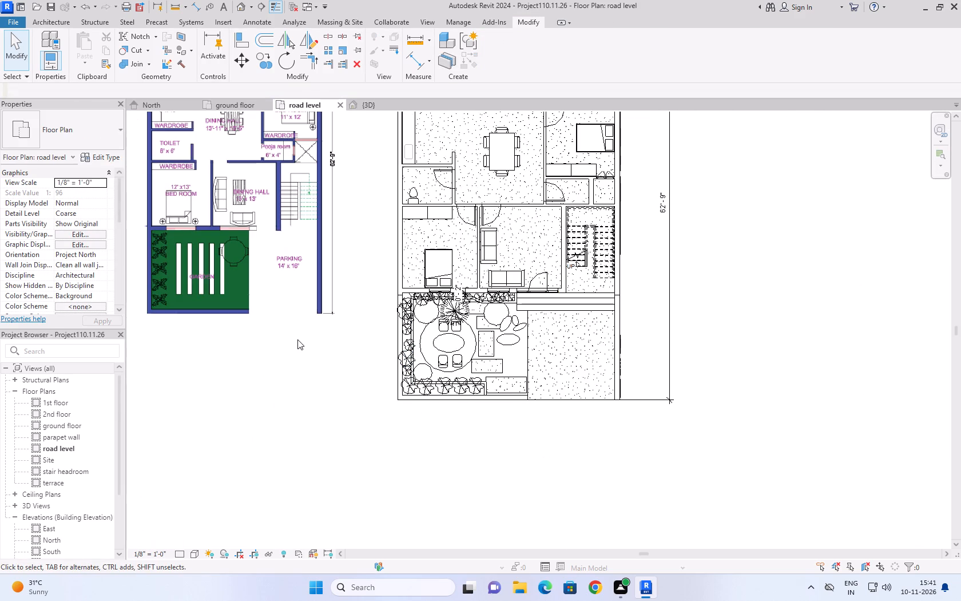
scroll(297, 339, "down", 9)
scroll(231, 224, "up", 5)
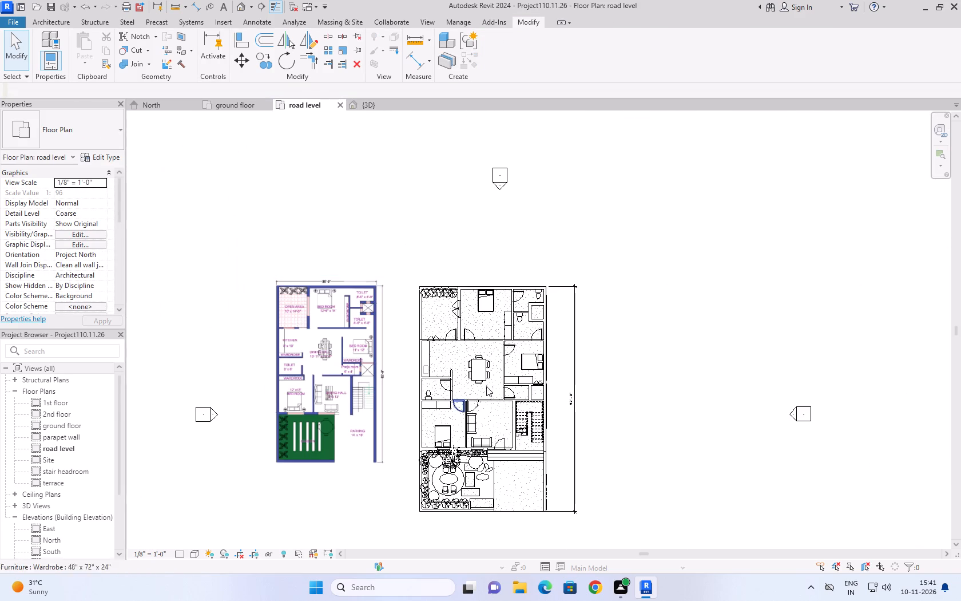
scroll(489, 383, "up", 5)
left_click(246, 104)
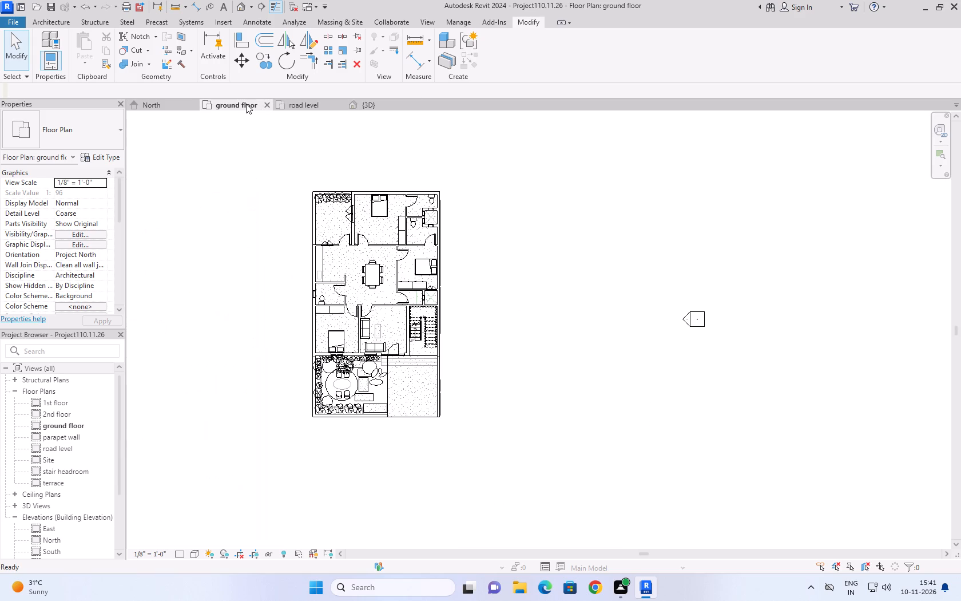
left_click(396, 105)
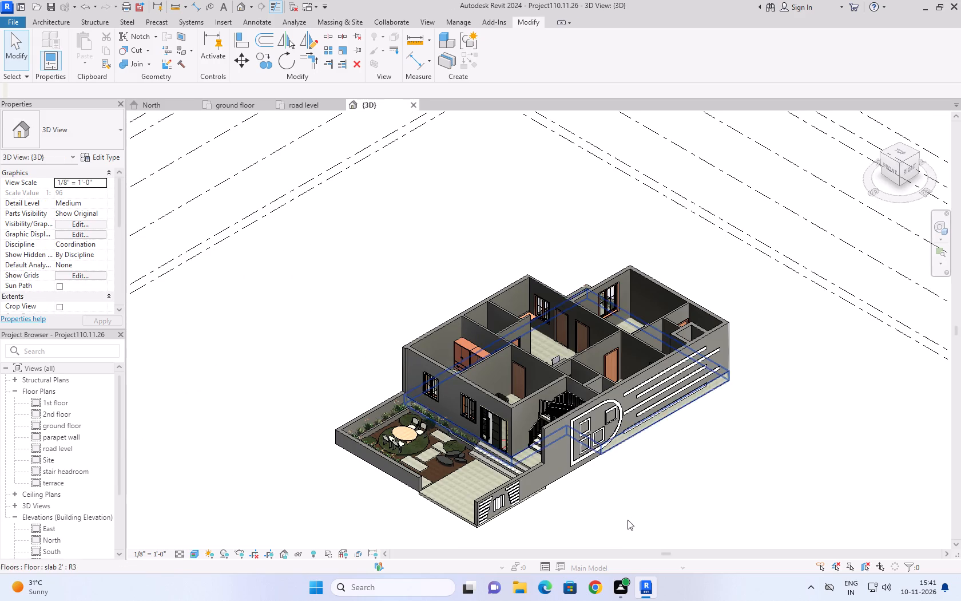
scroll(628, 520, "up", 5)
scroll(623, 444, "down", 3)
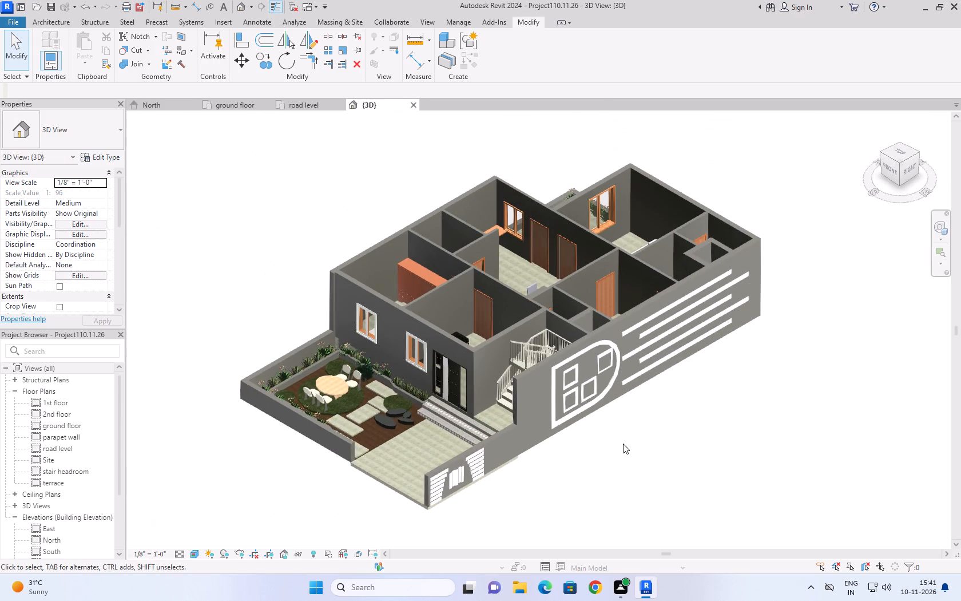
scroll(623, 444, "up", 2)
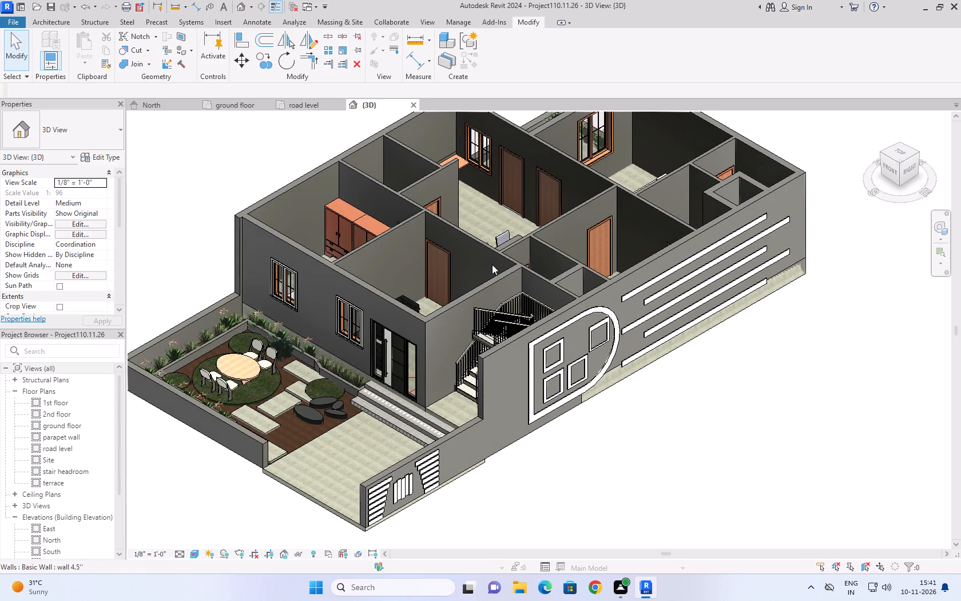
left_click(309, 99)
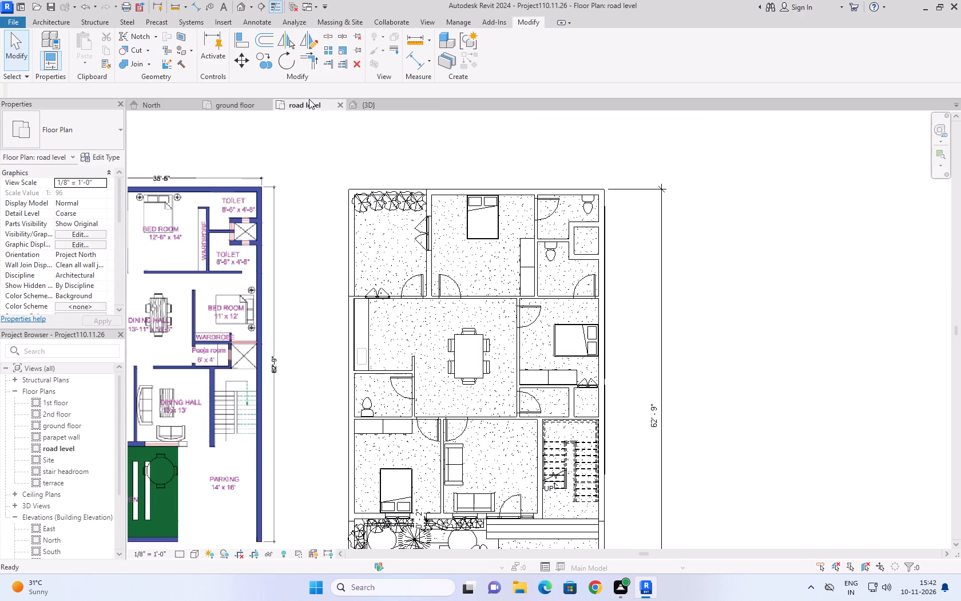
scroll(309, 99, "down", 2)
scroll(388, 298, "down", 7)
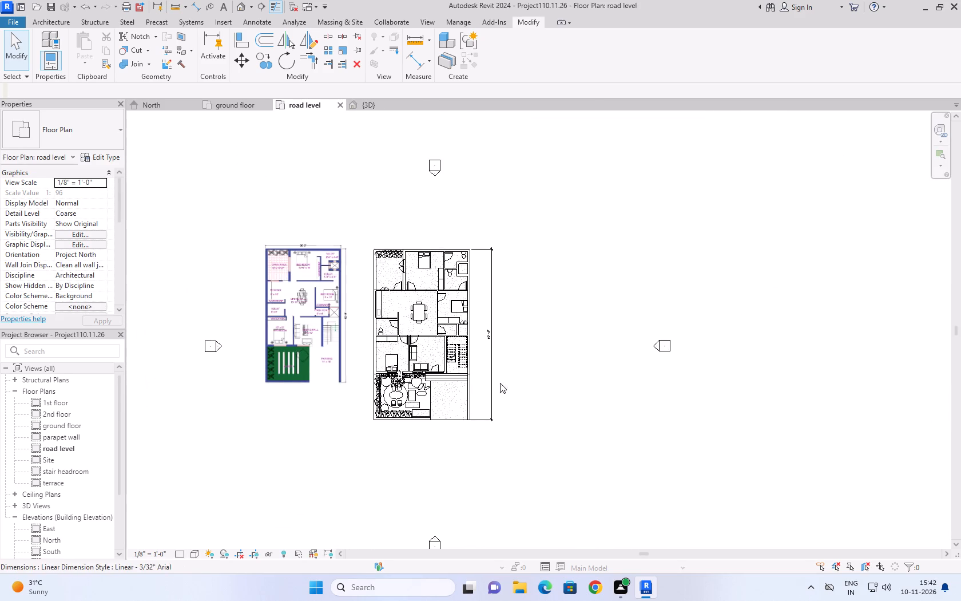
scroll(509, 378, "up", 1)
Create an eight-key-frame walkthrough in the ground floor plan, from outside the plot through the parking, living room and rear bedroom to the kitchen side.
left_click(252, 105)
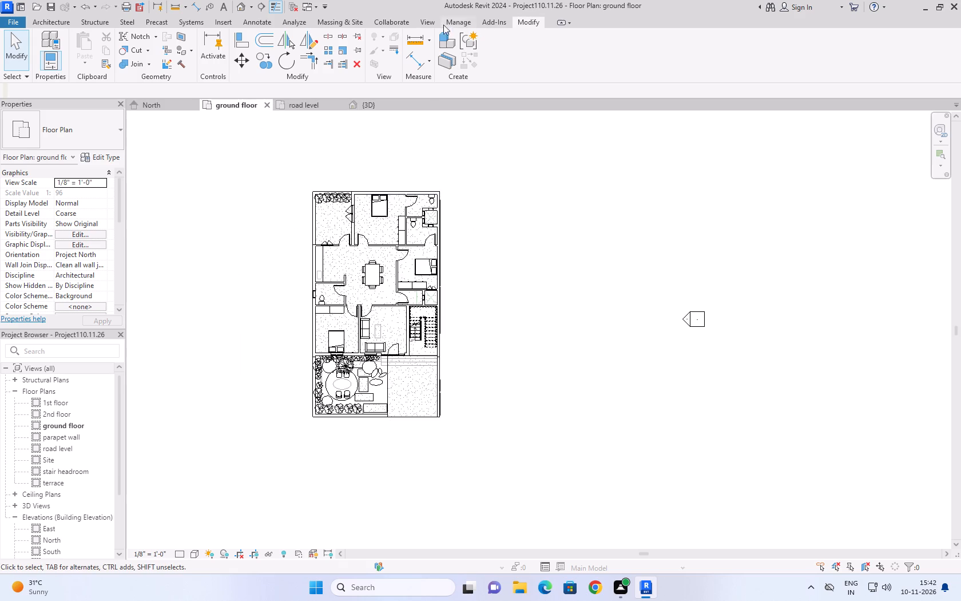
left_click(419, 21)
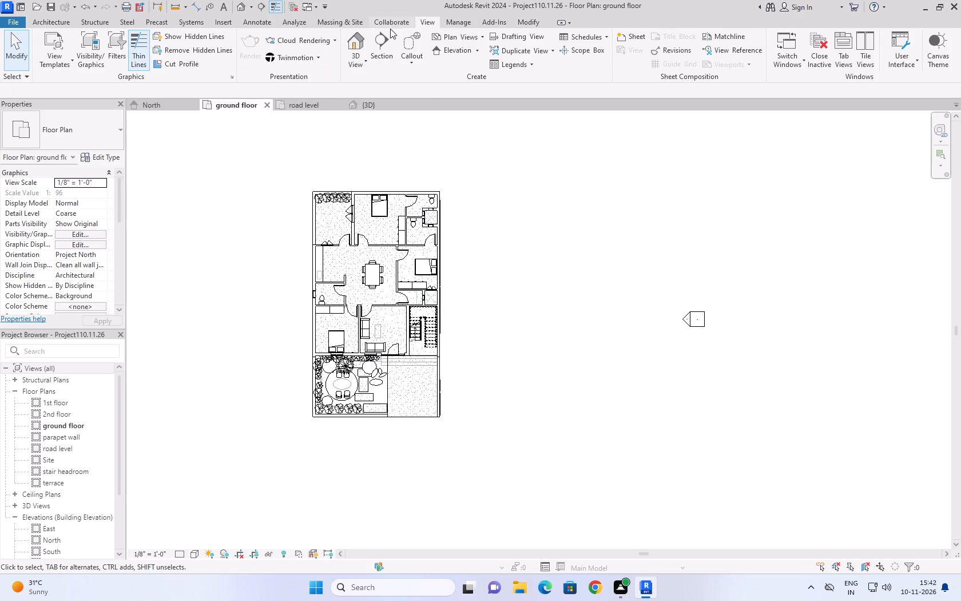
left_click(358, 60)
left_click(375, 123)
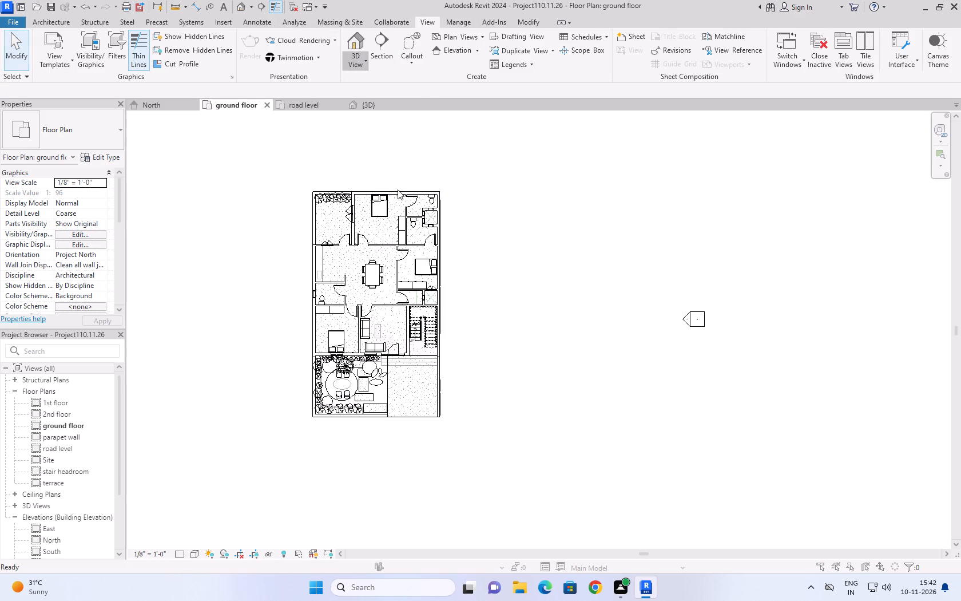
left_click(474, 266)
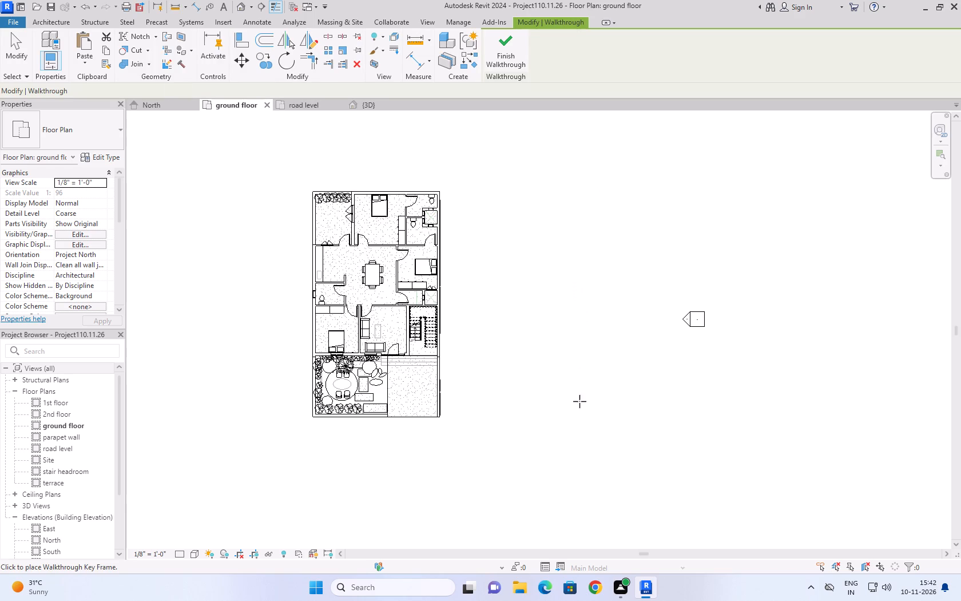
left_click(620, 476)
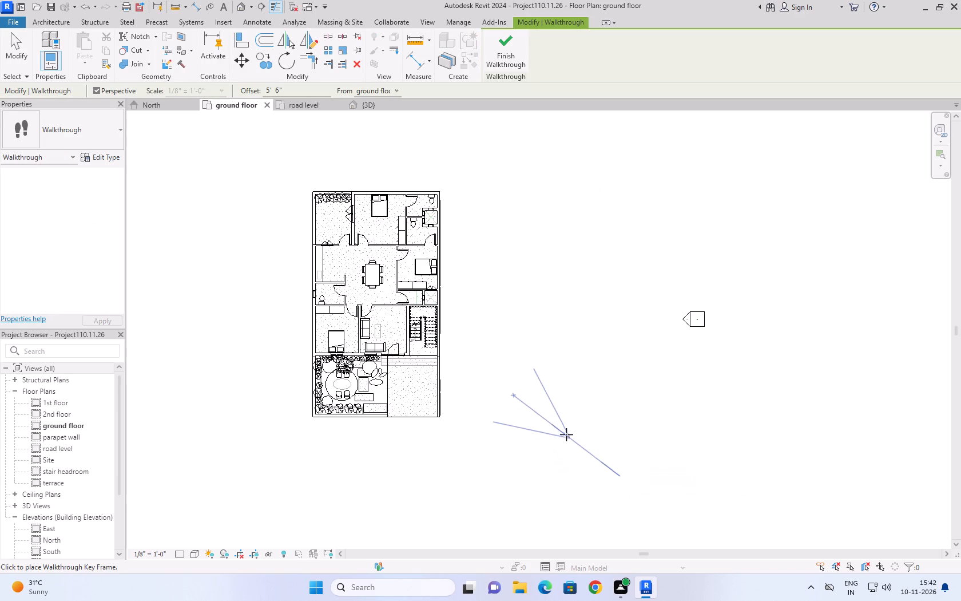
left_click(534, 377)
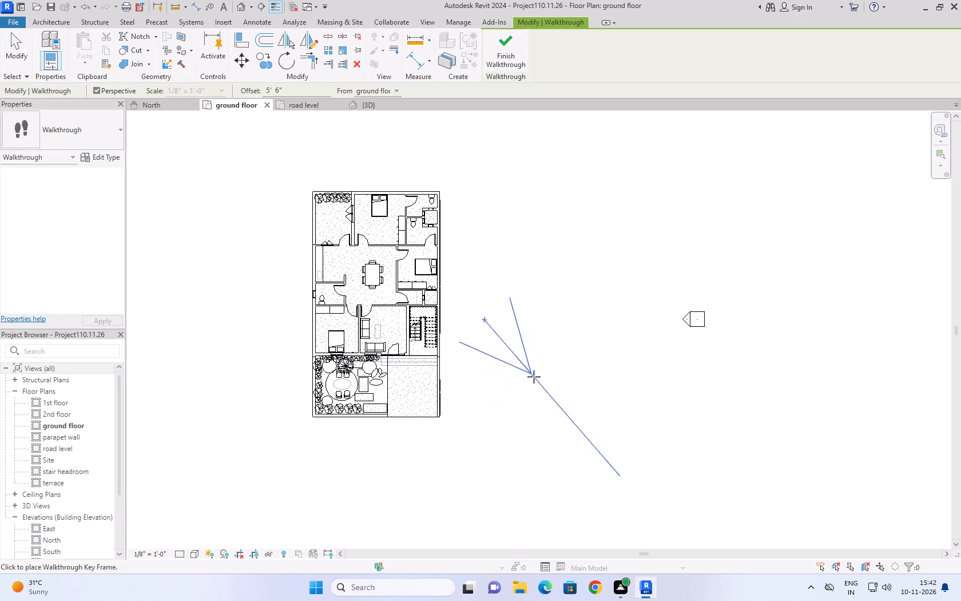
left_click(422, 440)
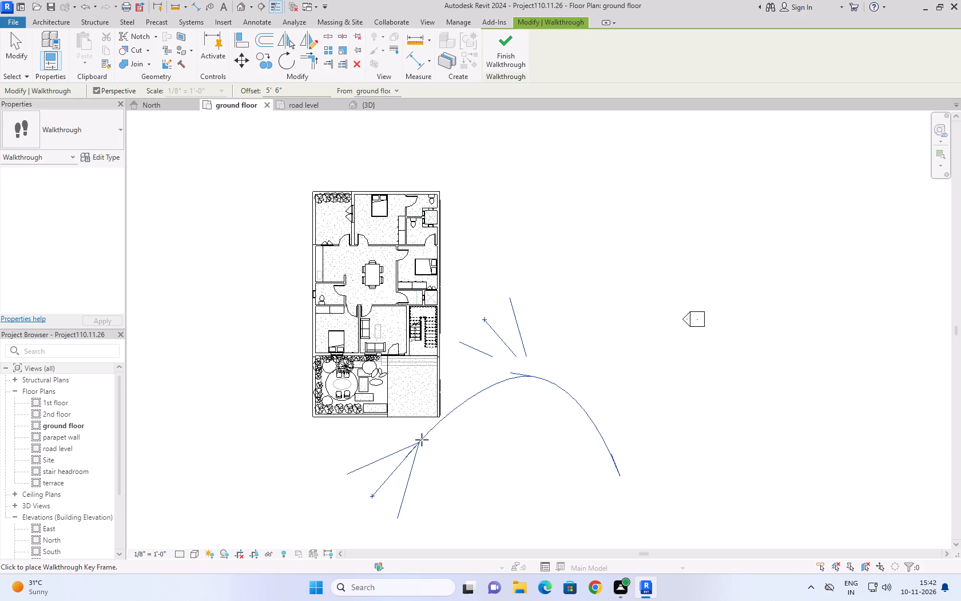
left_click(401, 412)
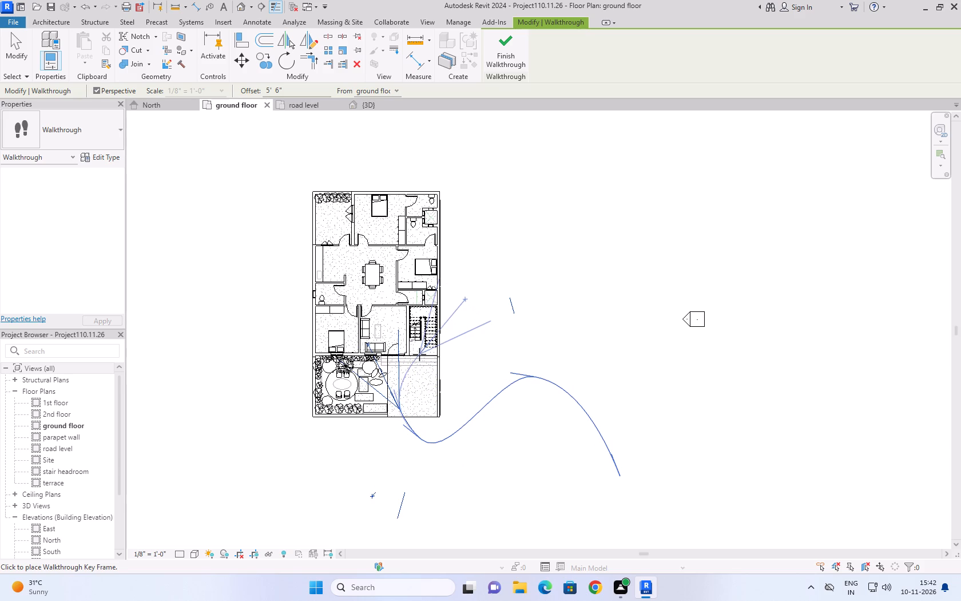
left_click(416, 377)
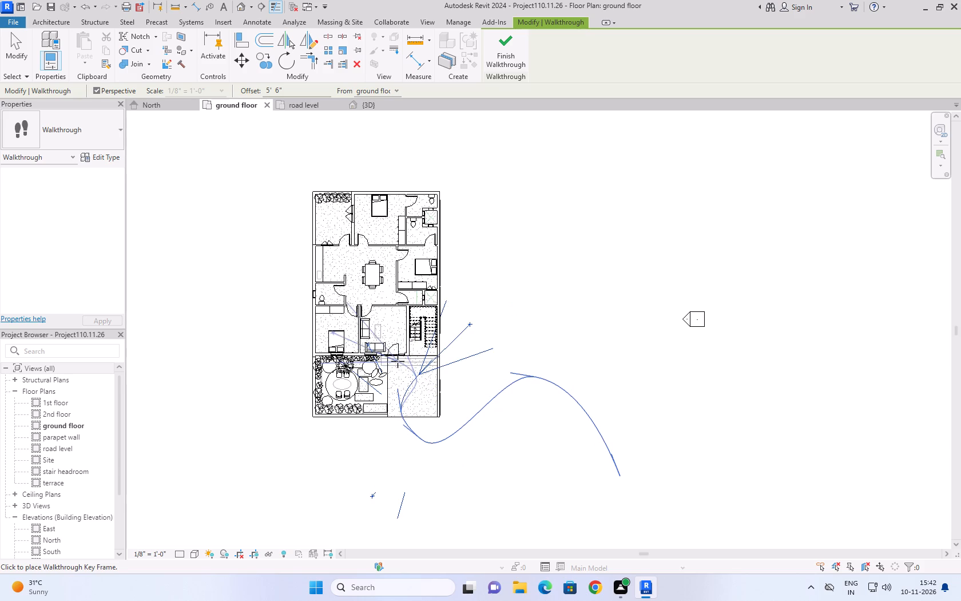
left_click(391, 345)
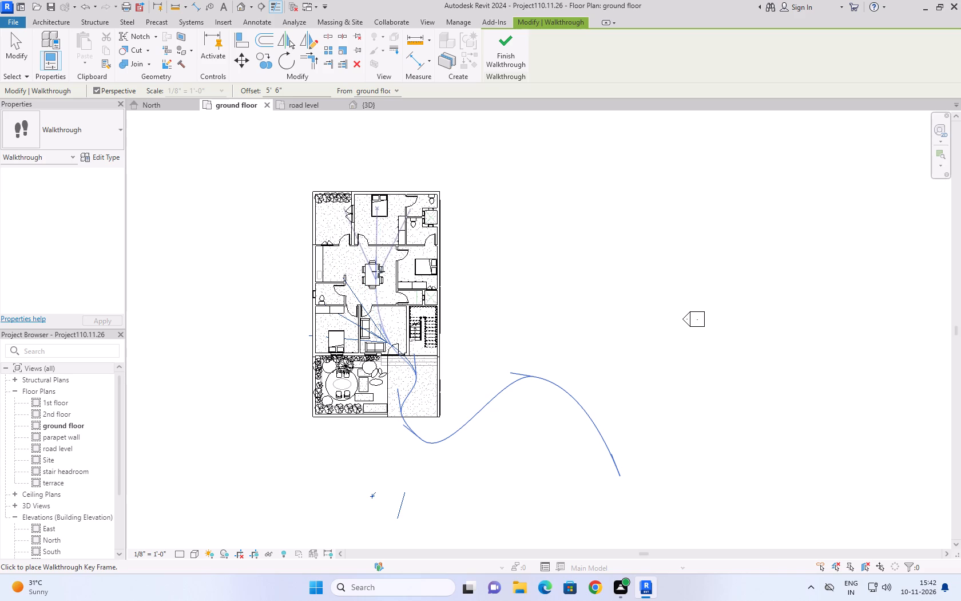
left_click(376, 232)
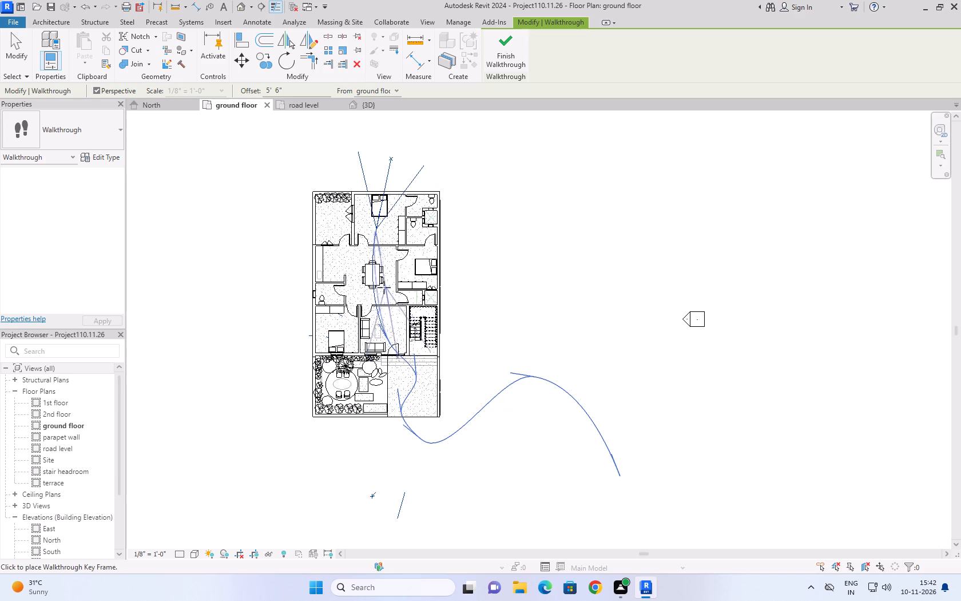
left_click(352, 252)
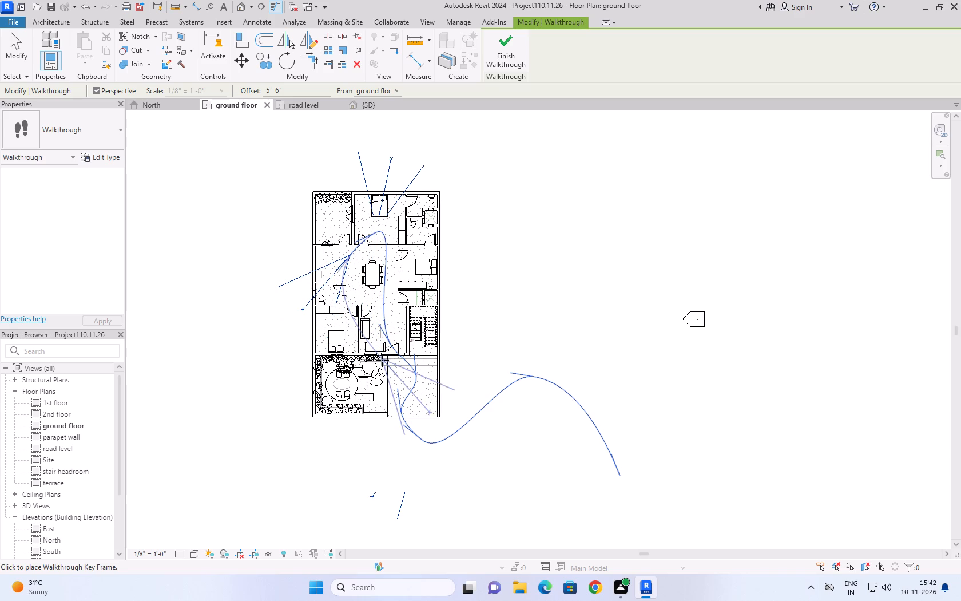
left_click(500, 49)
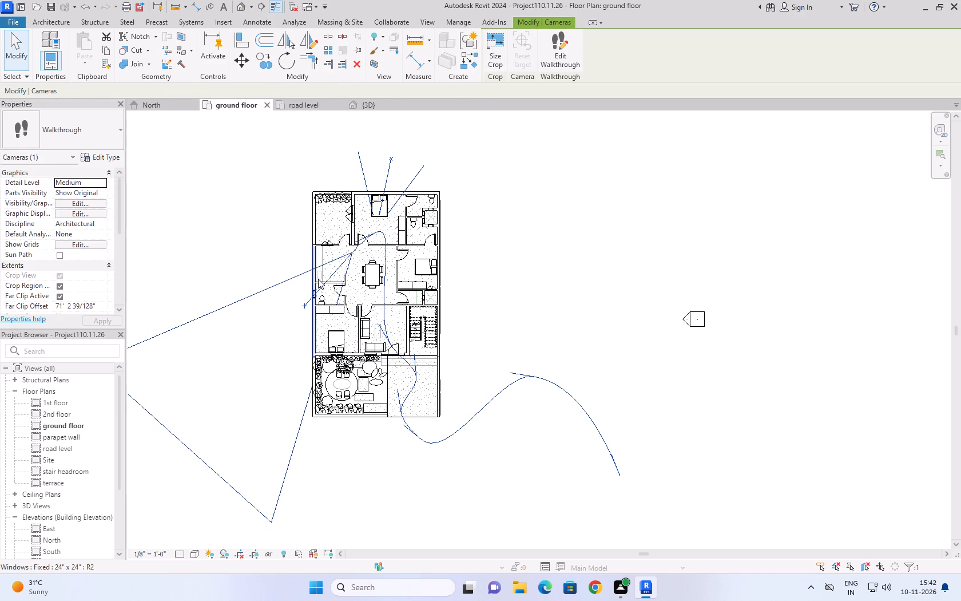
Edit the walkthrough, open its camera view at frame 300 and turn the view down towards the kitchen sink and counter.
left_click(553, 64)
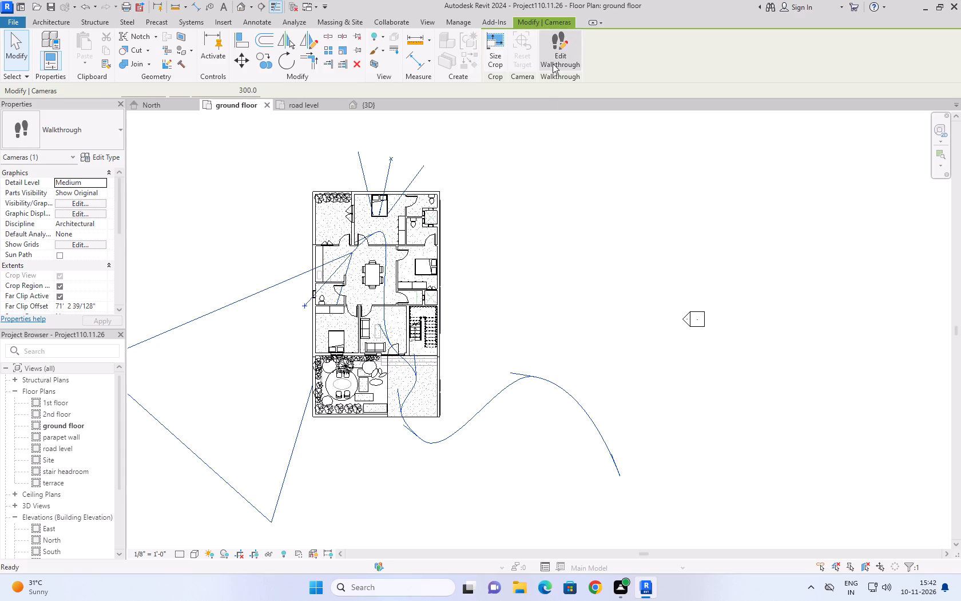
left_click(241, 64)
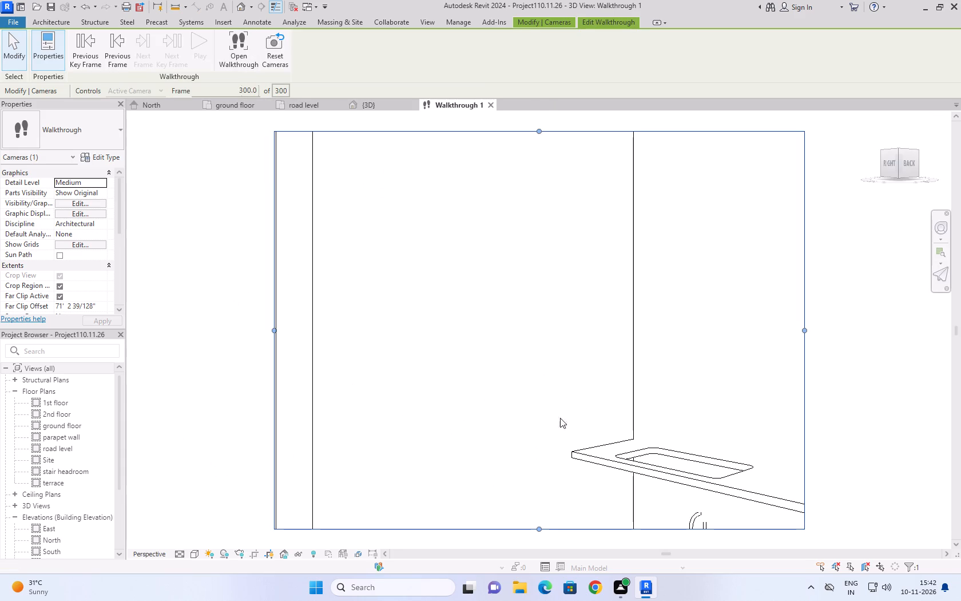
right_click_drag(562, 405, 600, 477, "shift")
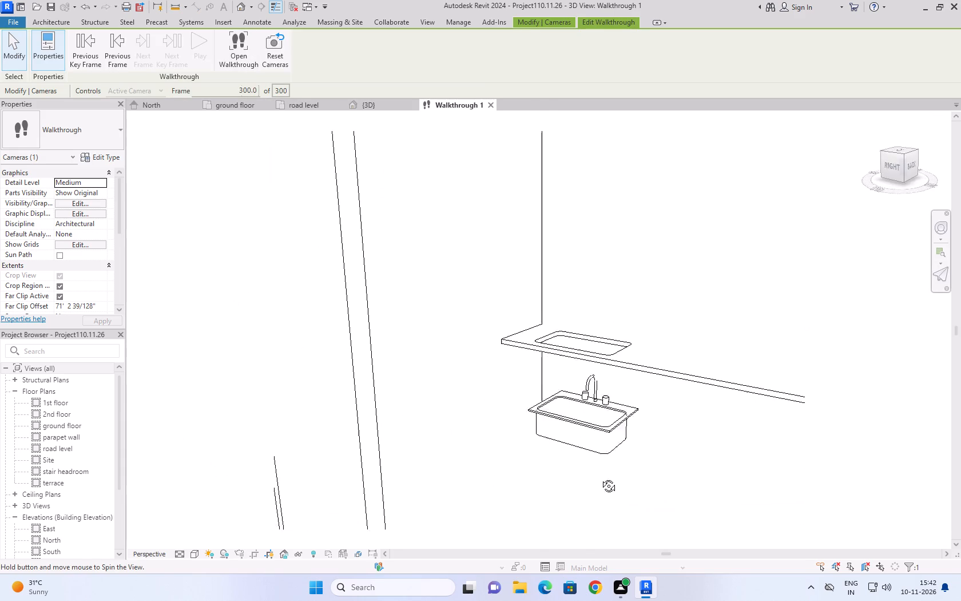
right_click_drag(600, 477, 636, 505, "shift")
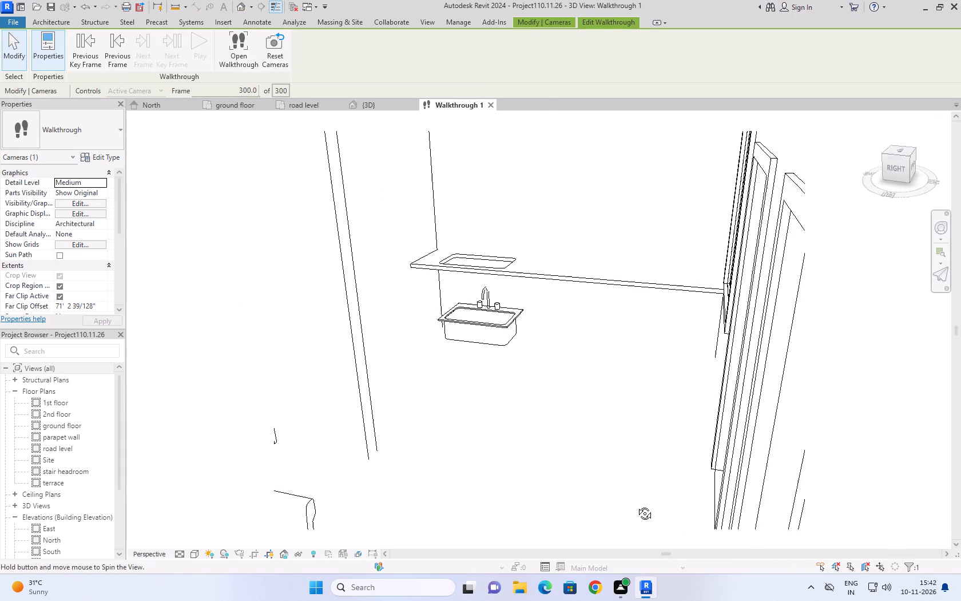
right_click_drag(636, 505, 538, 520, "shift")
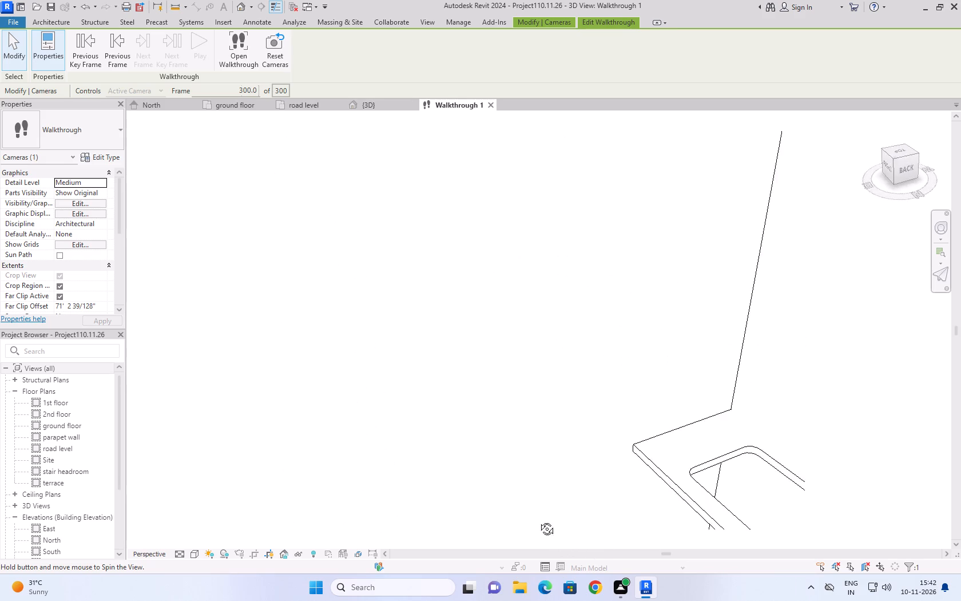
right_click_drag(538, 520, 653, 499, "shift")
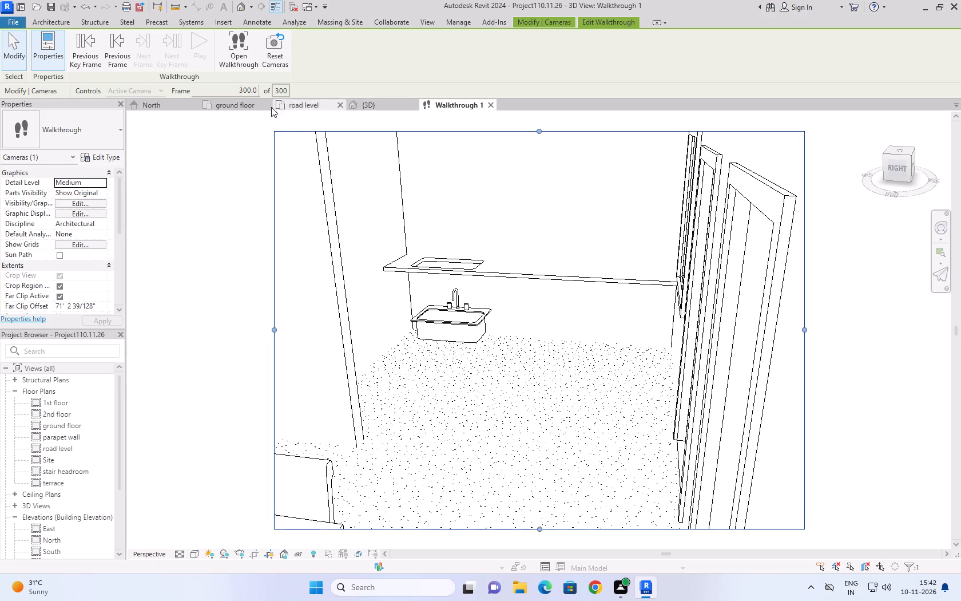
Move the walkthrough camera back to the rear bedroom key frame at frame 286 and turn its view down over the staircase.
left_click(245, 105)
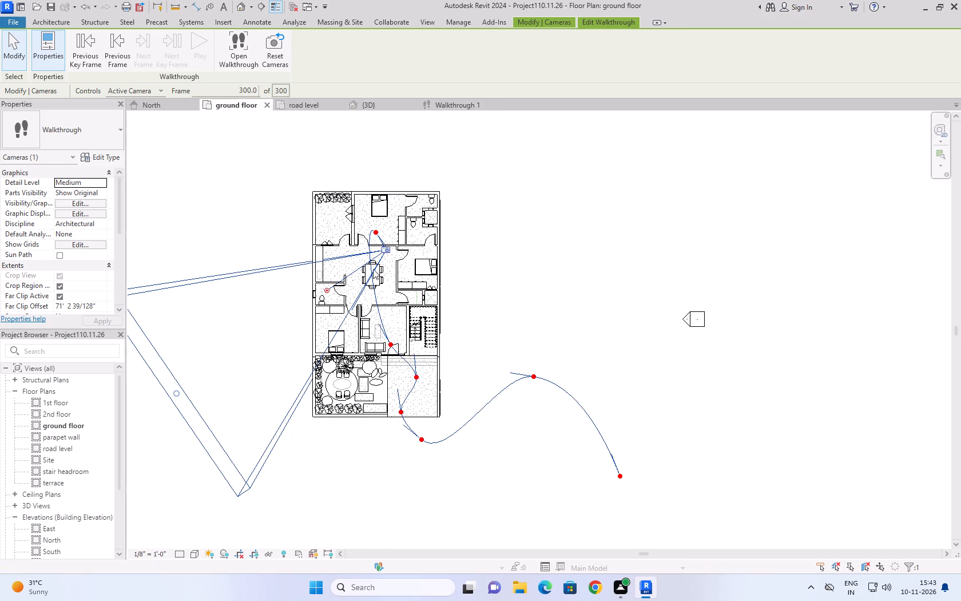
left_click_drag(387, 250, 384, 244)
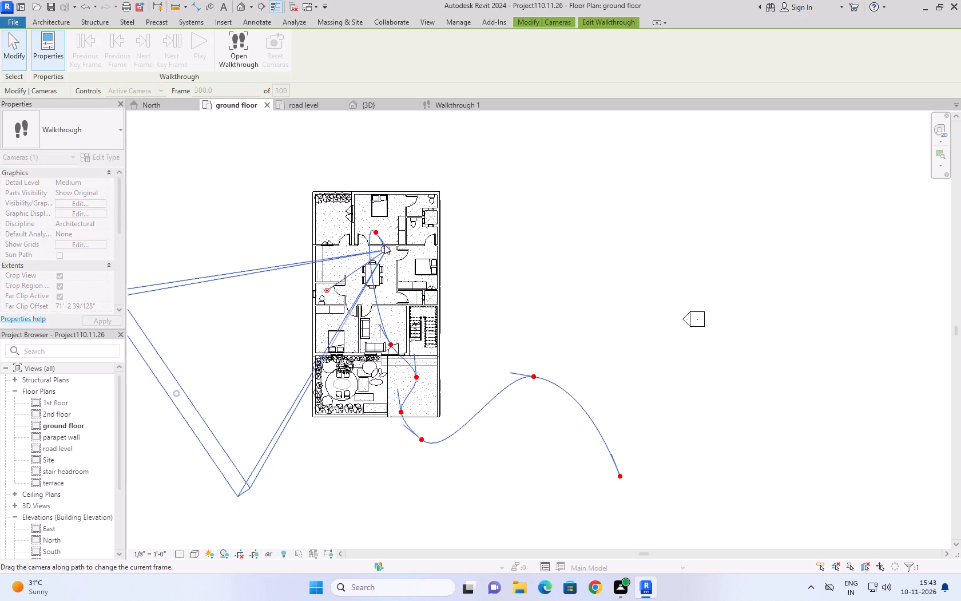
left_click_drag(384, 244, 378, 234)
left_click(442, 105)
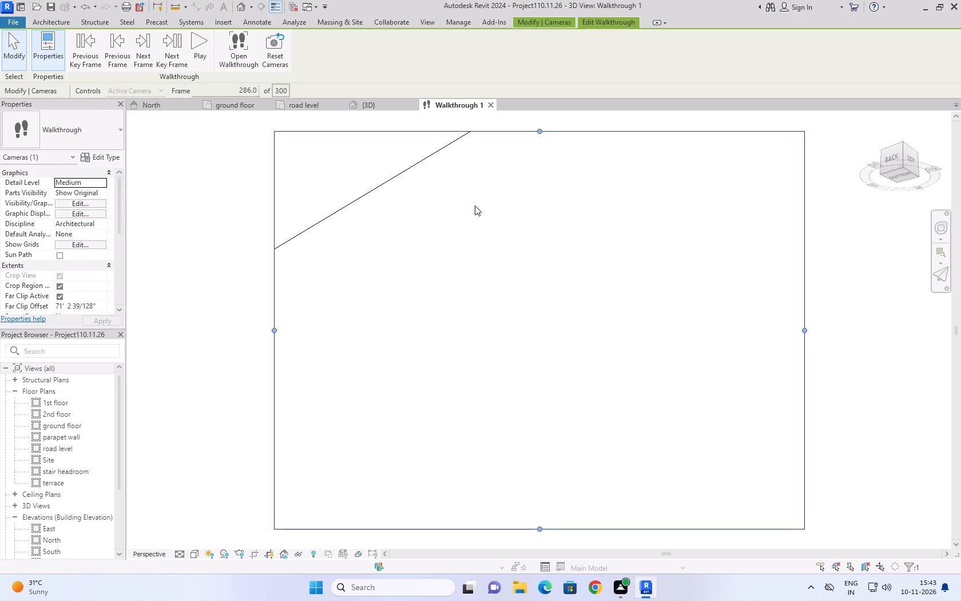
right_click_drag(475, 205, 572, 496, "shift")
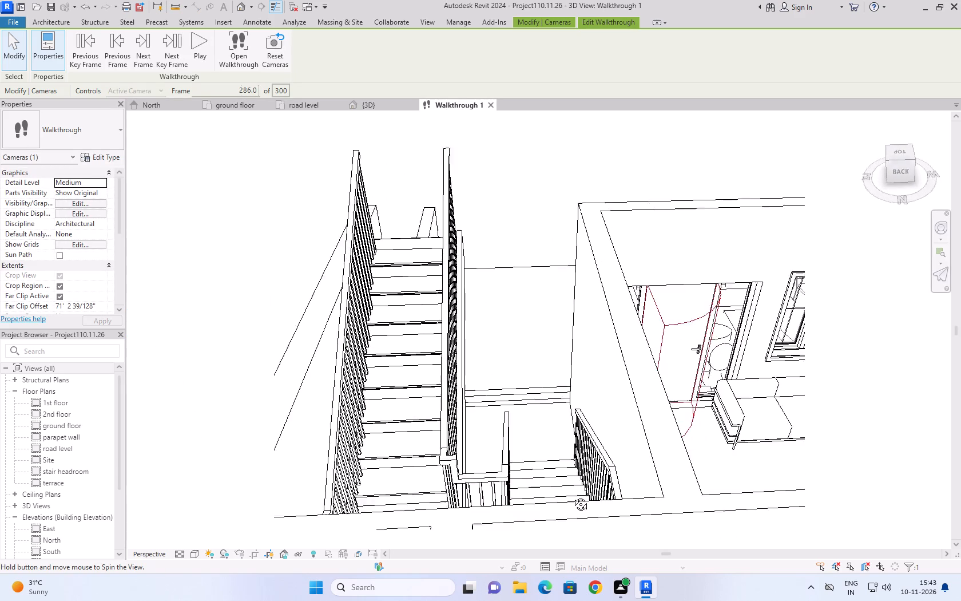
right_click_drag(572, 496, 587, 533, "shift")
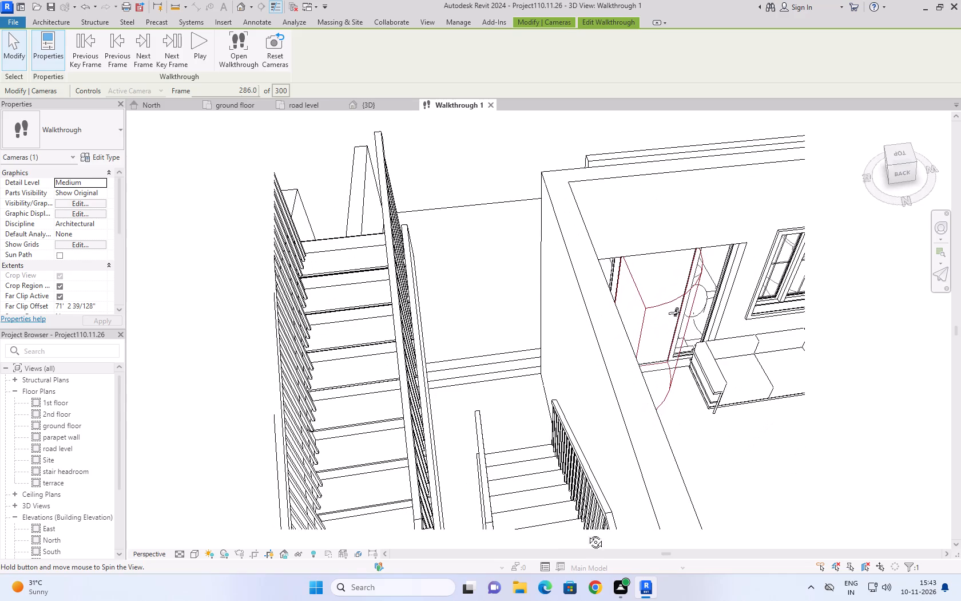
right_click_drag(587, 533, 589, 529, "shift")
right_click_drag(616, 356, 620, 299, "shift")
right_click_drag(620, 302, 594, 349)
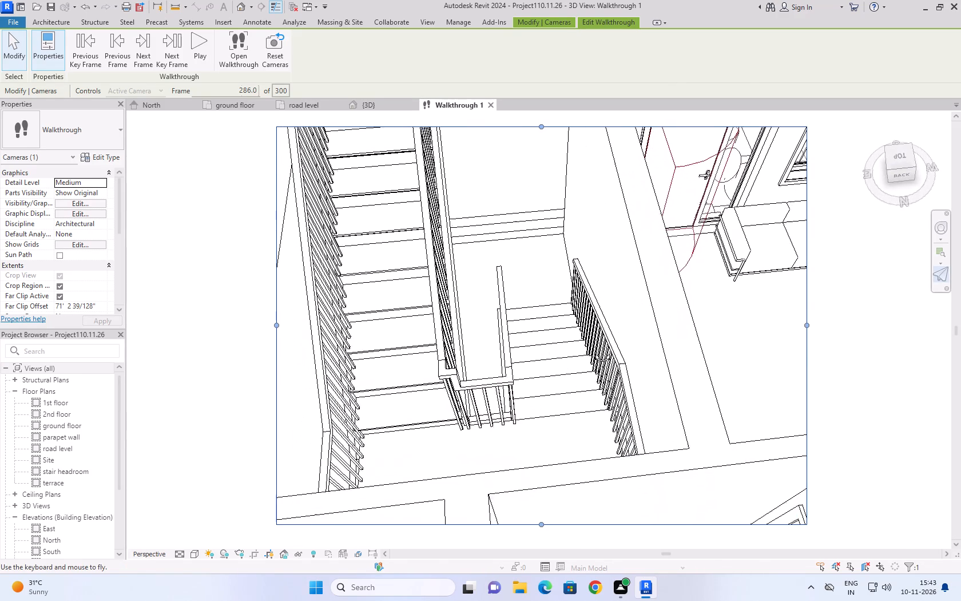
right_click_drag(594, 349, 581, 319)
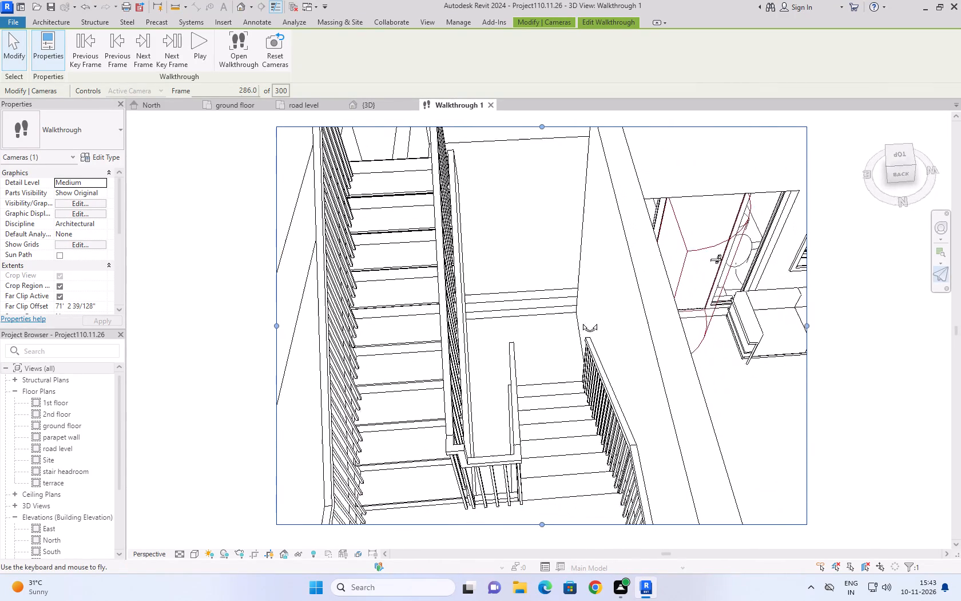
right_click_drag(581, 319, 629, 308)
left_click(389, 105)
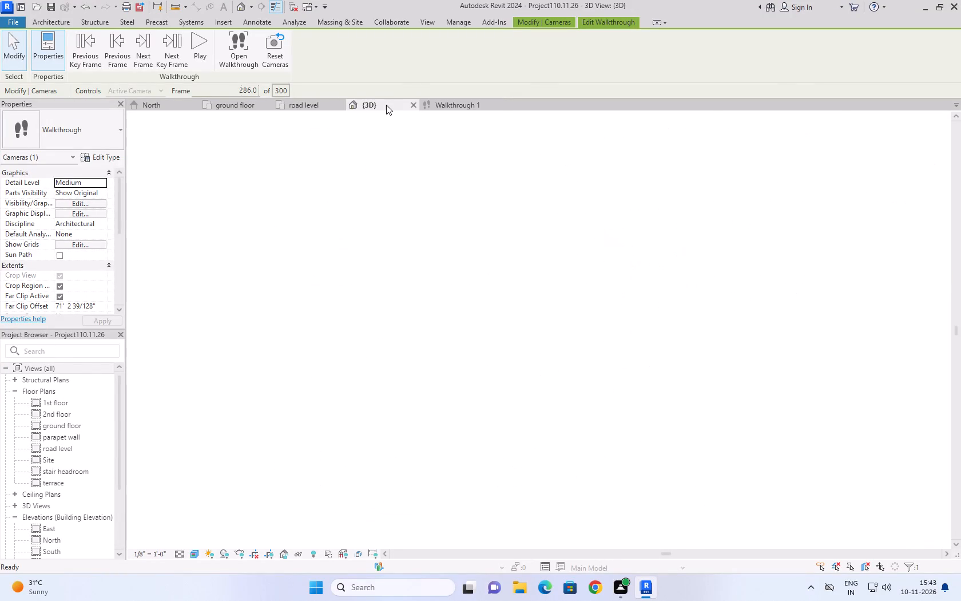
In the ground floor plan, move the walkthrough camera back along its path to the living room key frame at frame 225.8.
left_click(232, 100)
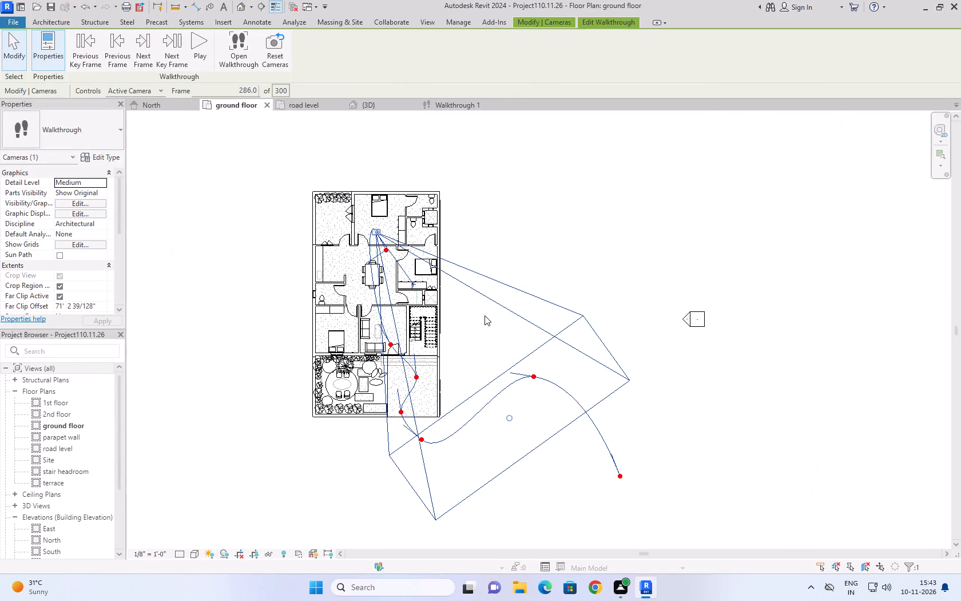
left_click_drag(378, 232, 379, 251)
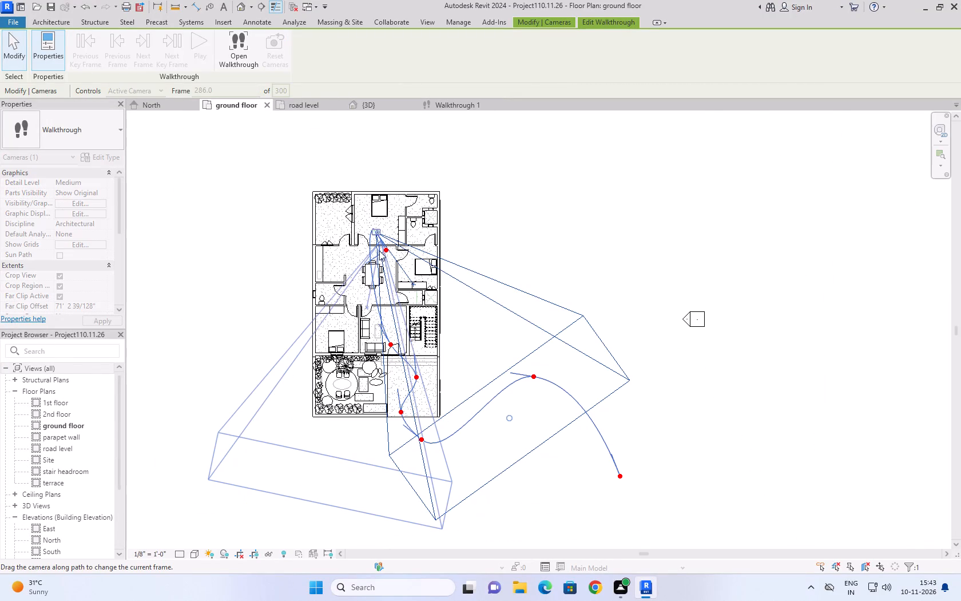
left_click_drag(379, 251, 369, 260)
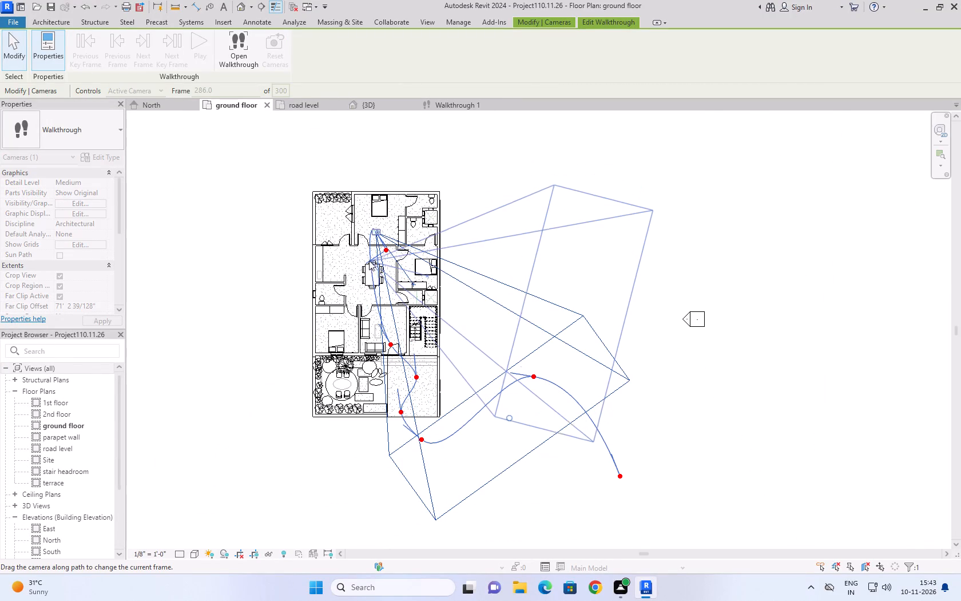
left_click_drag(369, 260, 371, 230)
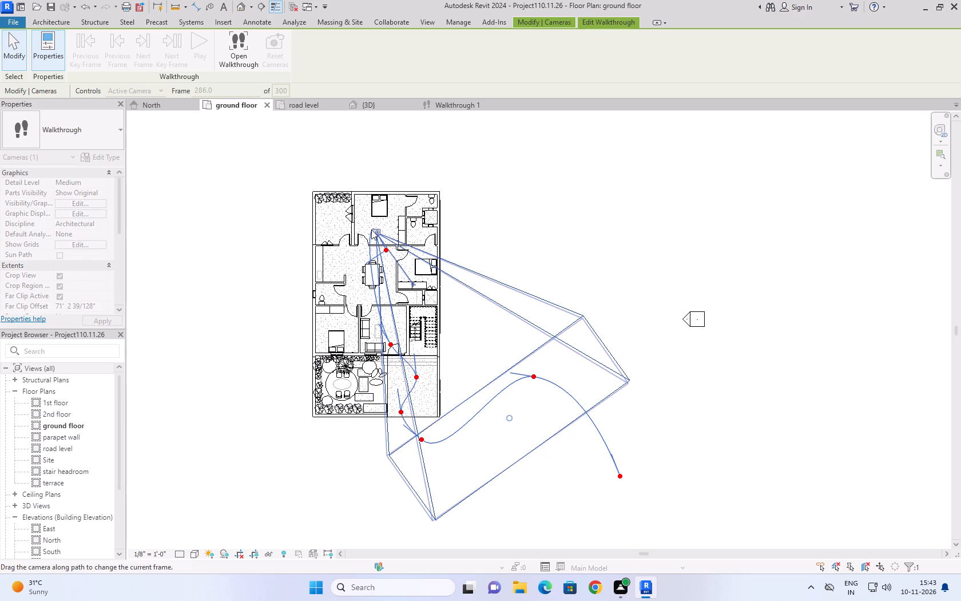
left_click_drag(371, 230, 373, 334)
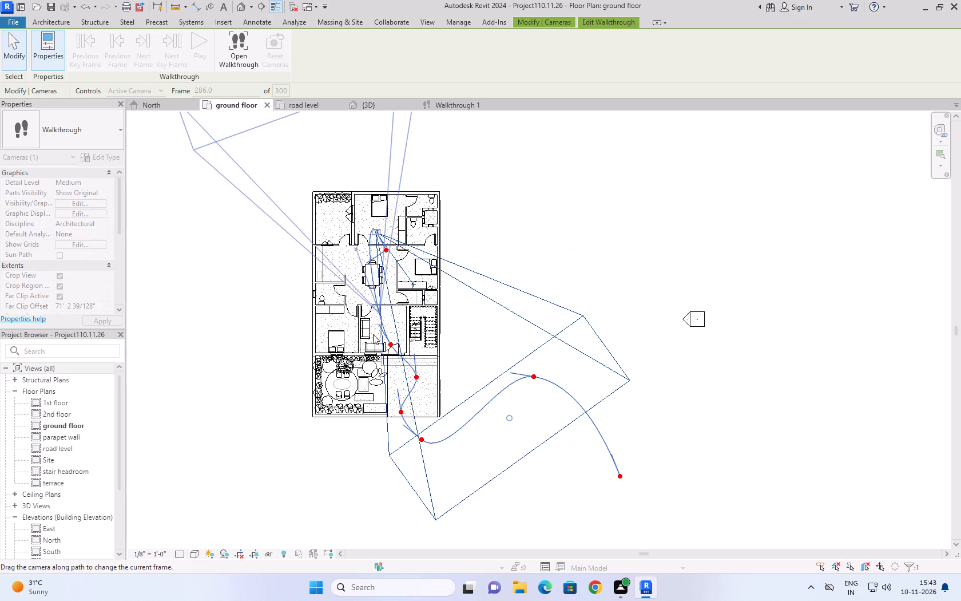
left_click_drag(373, 334, 390, 343)
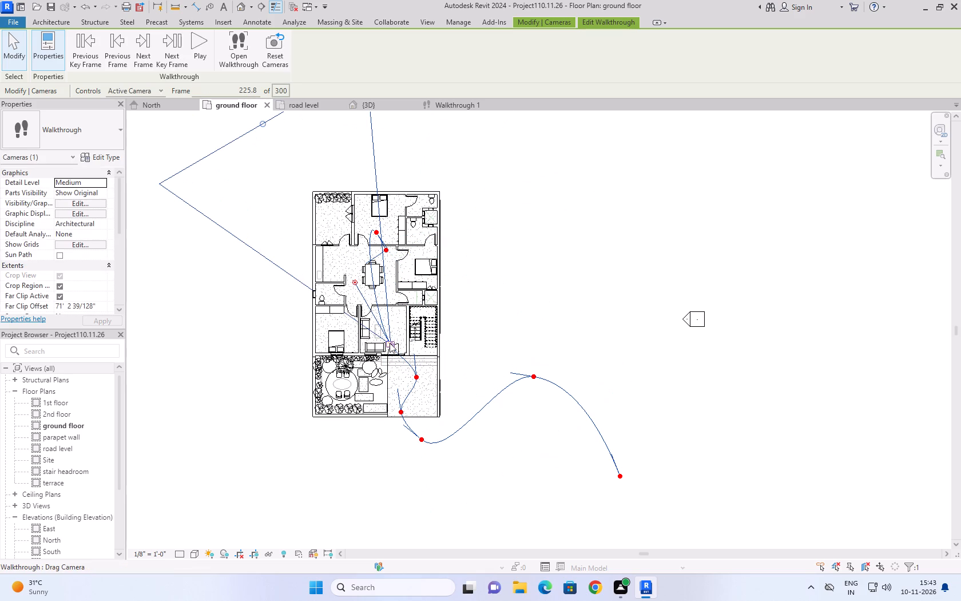
Turn the walkthrough camera view at frame 225.8 steeply down over the living room door, framing the sofa corner and the dining table.
left_click(446, 105)
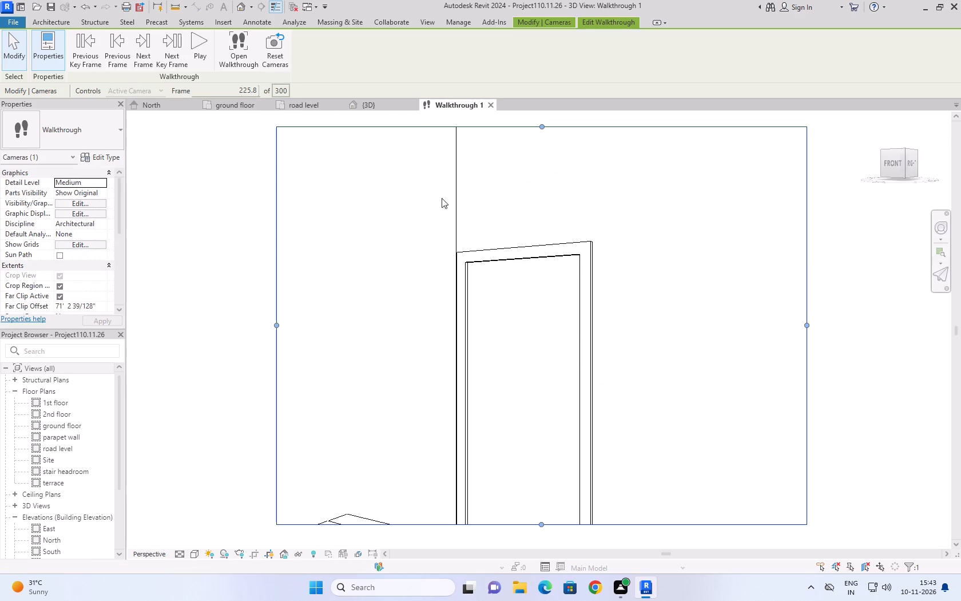
right_click_drag(618, 219, 570, 328, "shift")
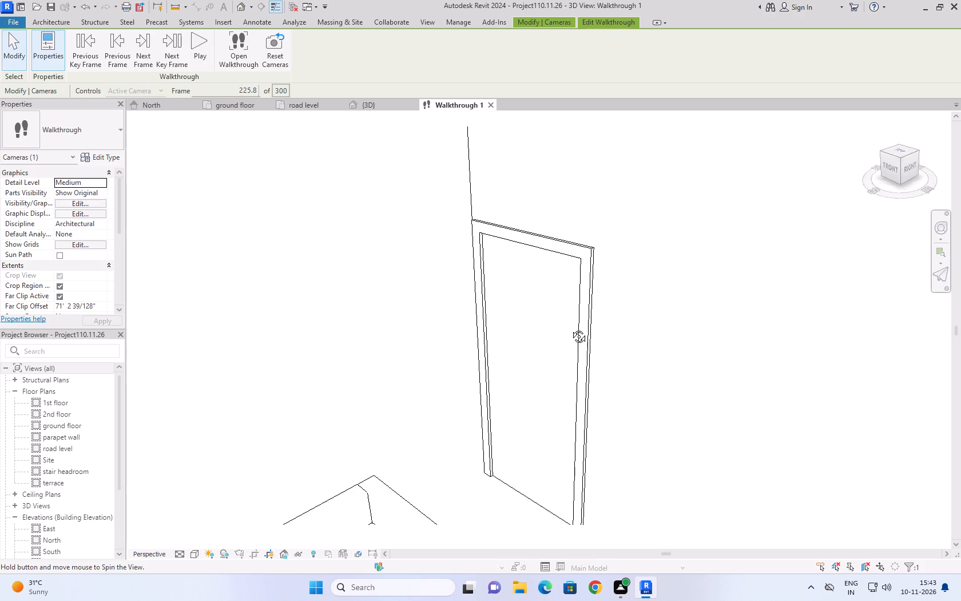
right_click_drag(570, 328, 542, 397, "shift")
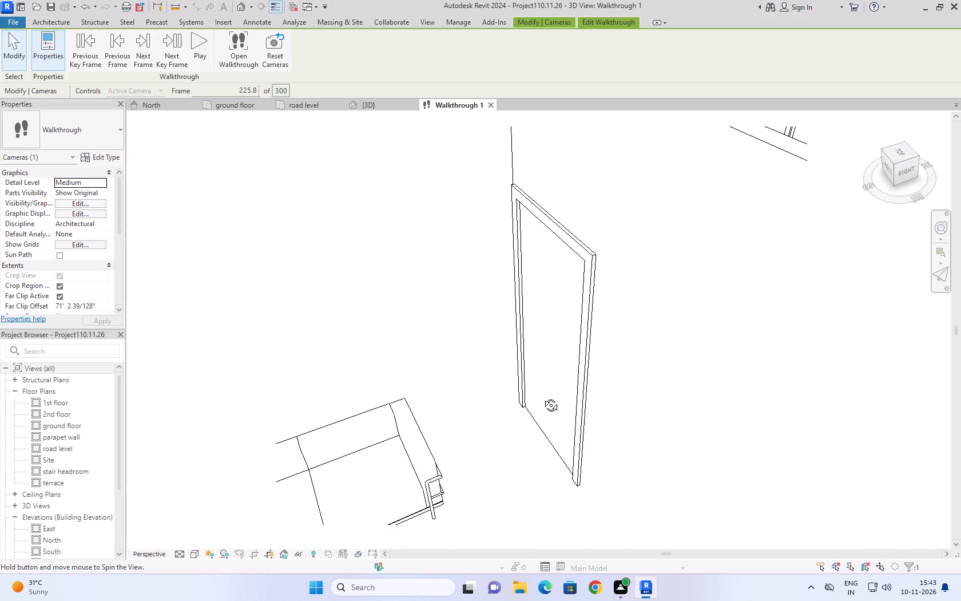
right_click_drag(542, 397, 395, 366, "shift")
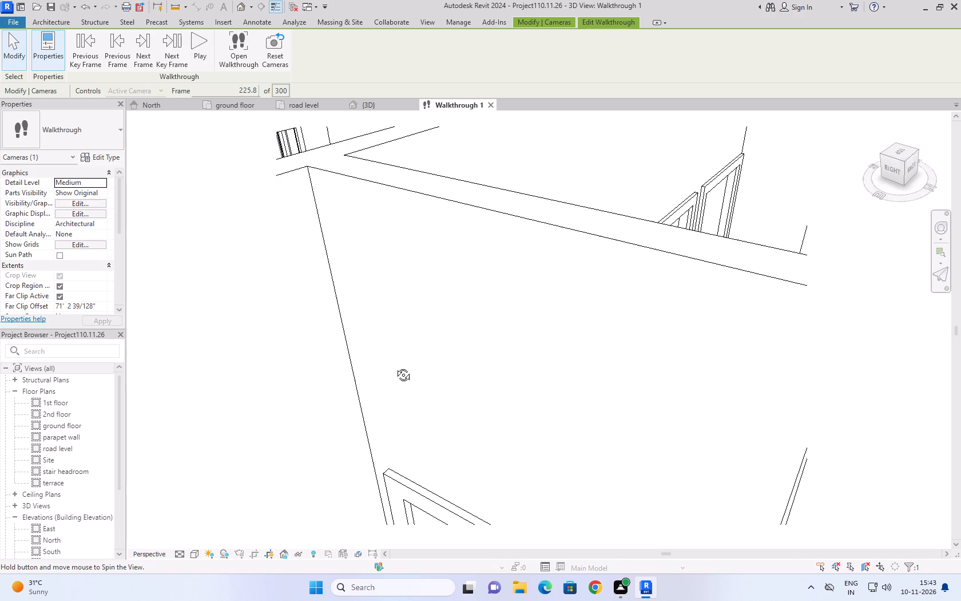
right_click_drag(395, 366, 390, 425, "shift")
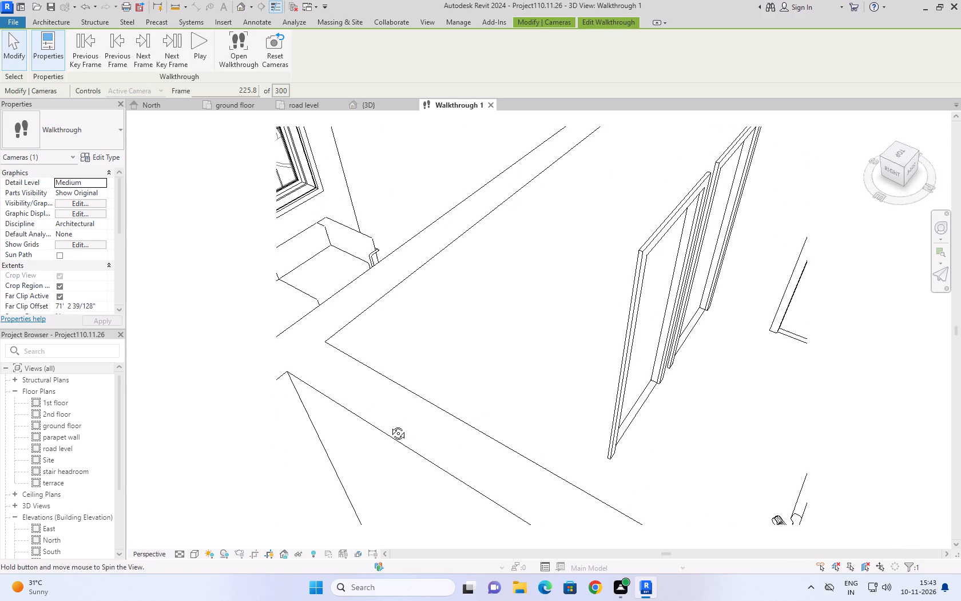
right_click_drag(390, 425, 354, 474, "shift")
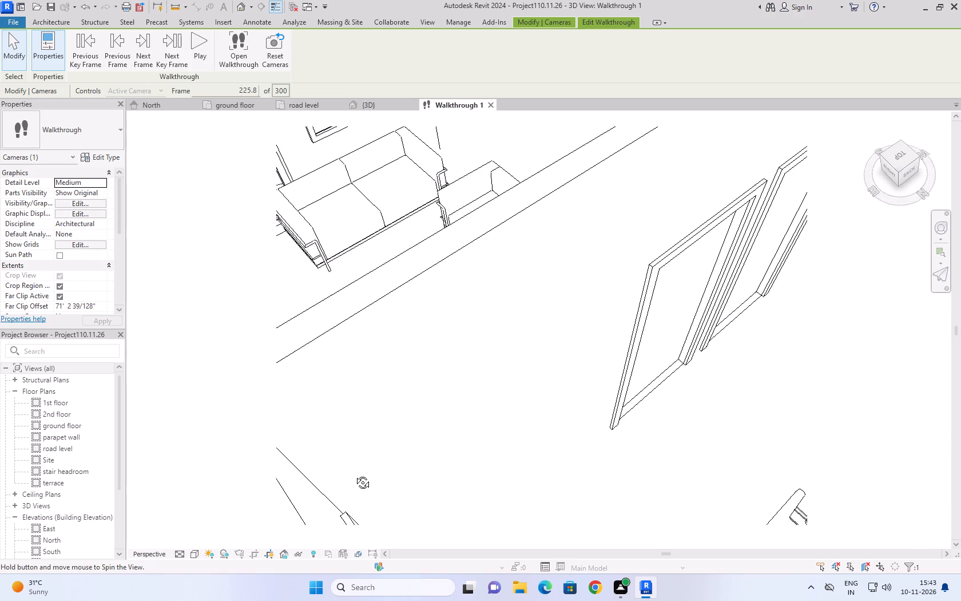
right_click_drag(354, 474, 343, 509, "shift")
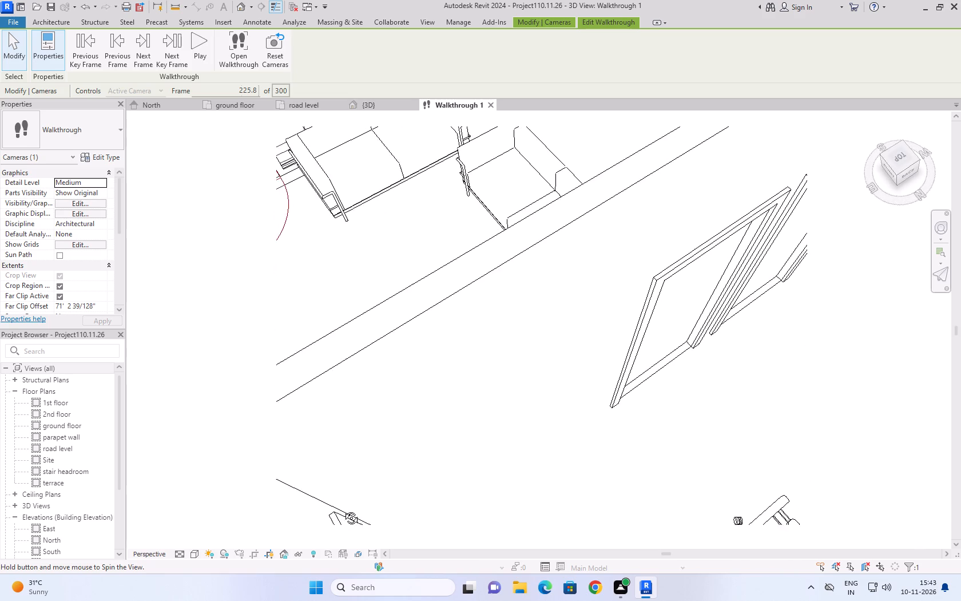
right_click_drag(343, 509, 236, 347, "shift")
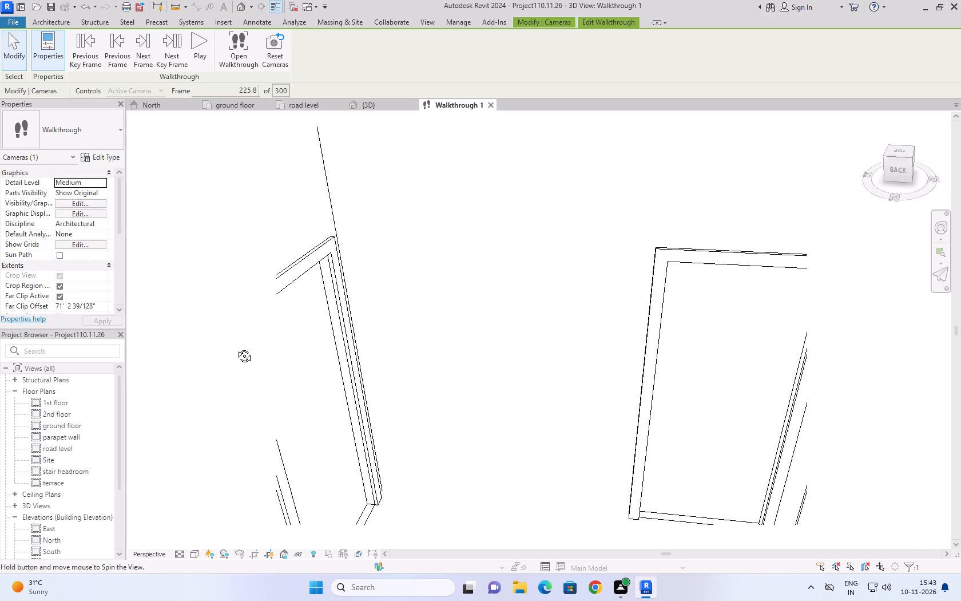
right_click_drag(236, 347, 462, 458, "shift")
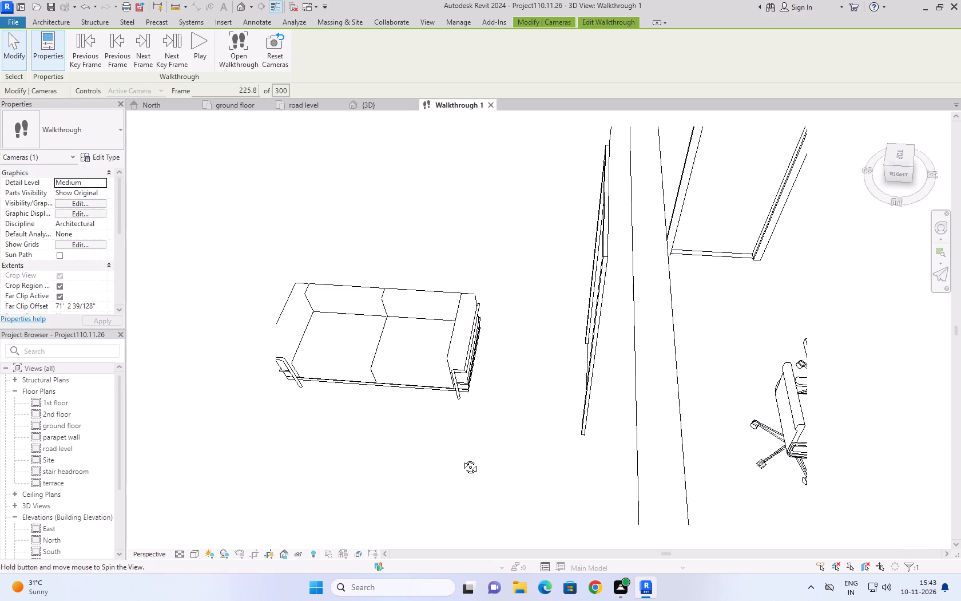
right_click_drag(462, 458, 552, 523, "shift")
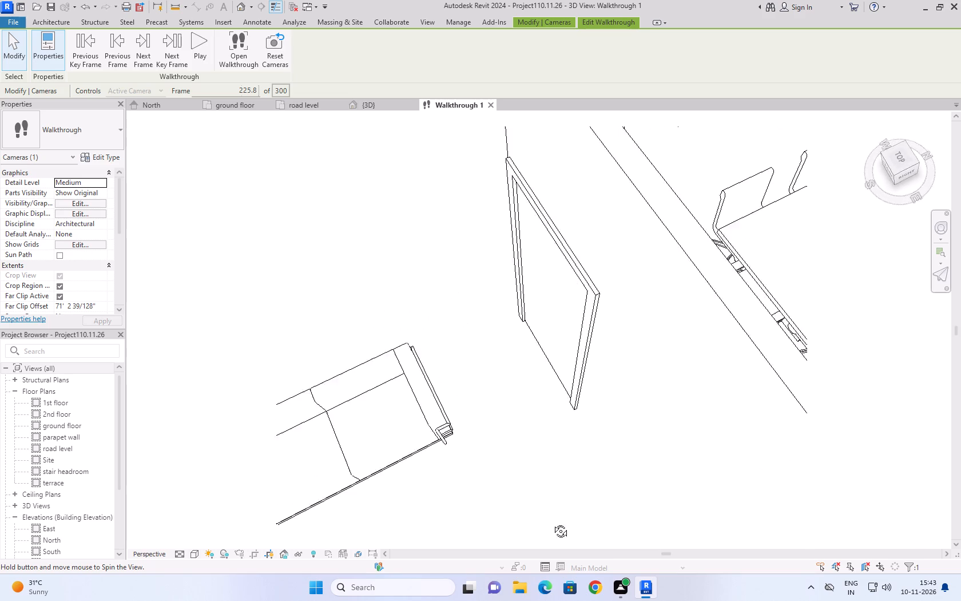
right_click_drag(552, 523, 622, 547, "shift")
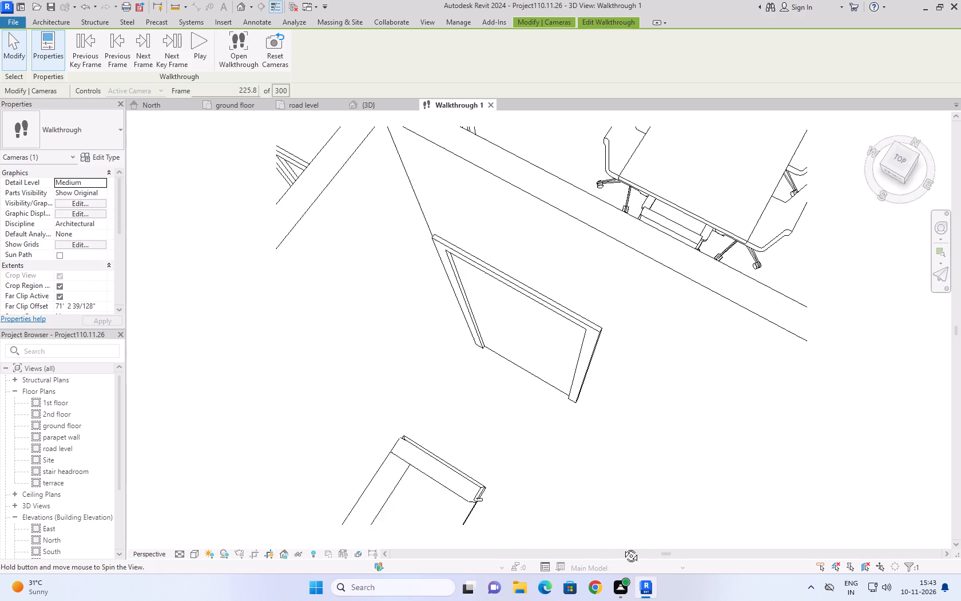
right_click_drag(622, 547, 604, 539, "shift")
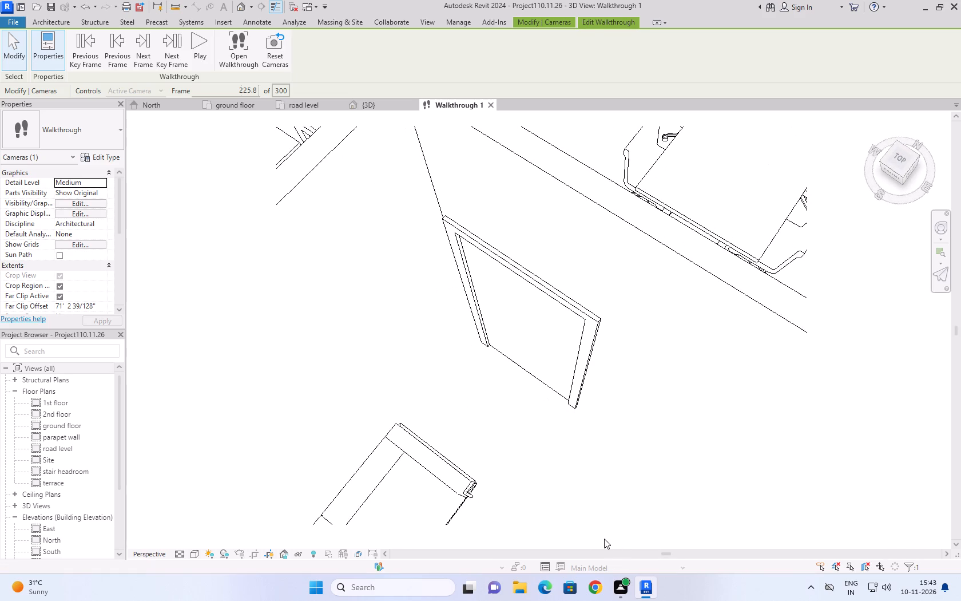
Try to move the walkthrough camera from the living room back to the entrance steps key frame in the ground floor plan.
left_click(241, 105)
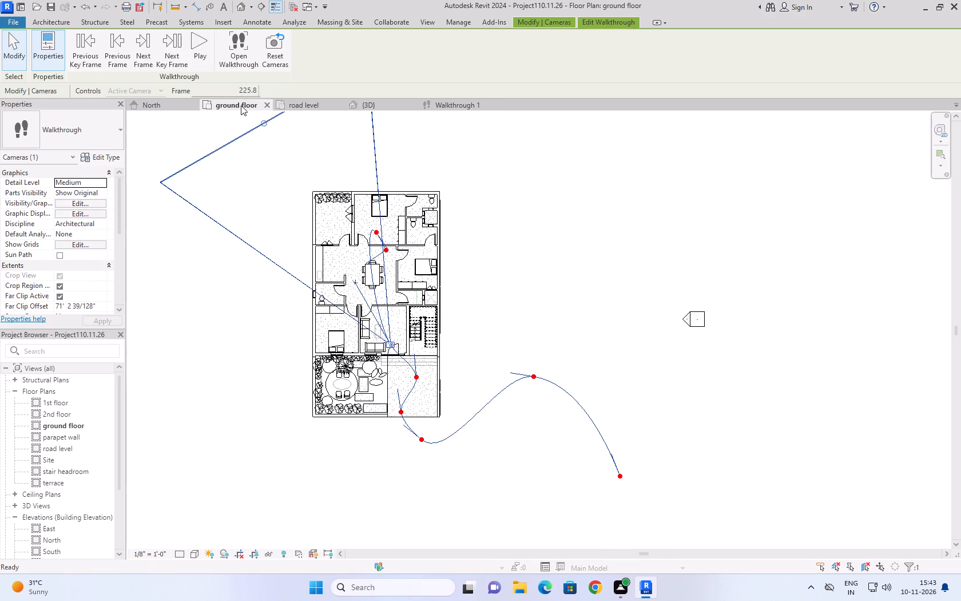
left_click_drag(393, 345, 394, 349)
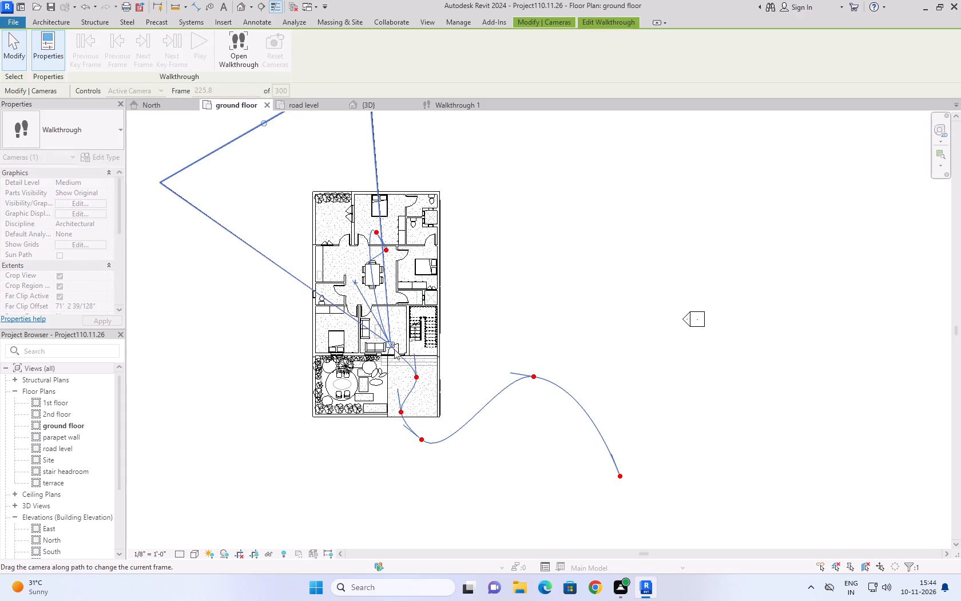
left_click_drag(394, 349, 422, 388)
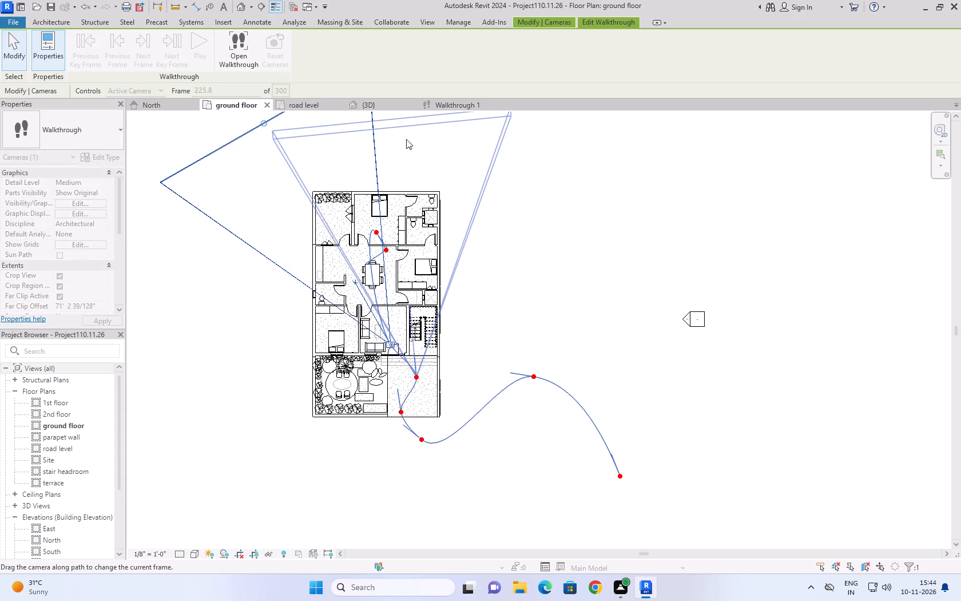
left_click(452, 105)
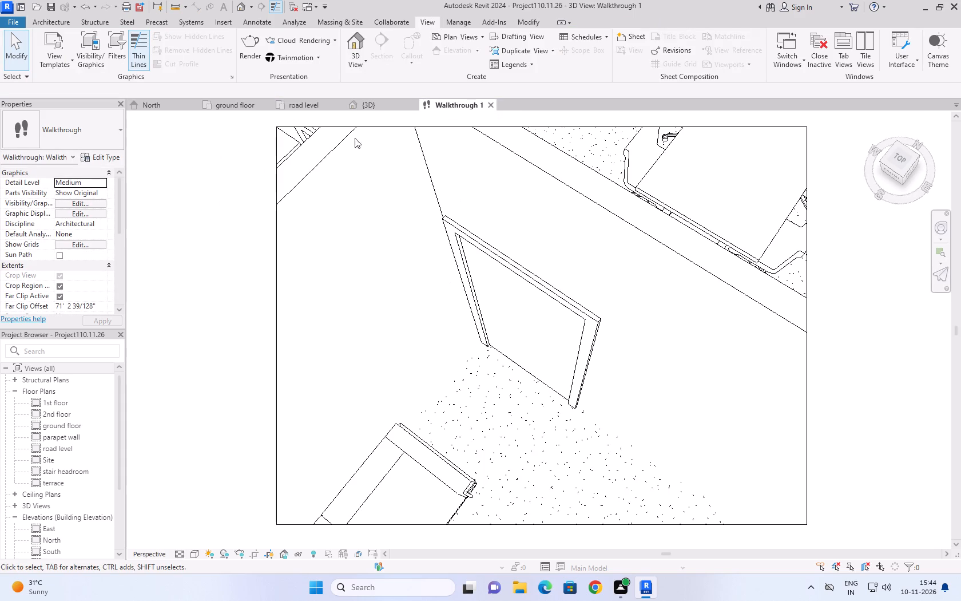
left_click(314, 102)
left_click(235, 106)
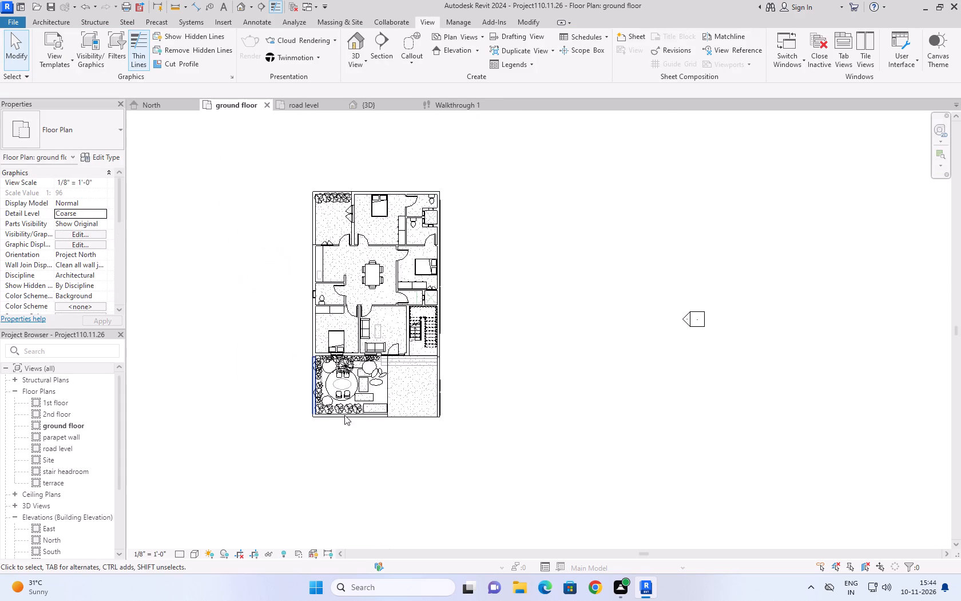
Edit the walkthrough again, move its camera to the entrance steps key frame at frame 201.6 and aim its target at the staircase.
left_click(460, 105)
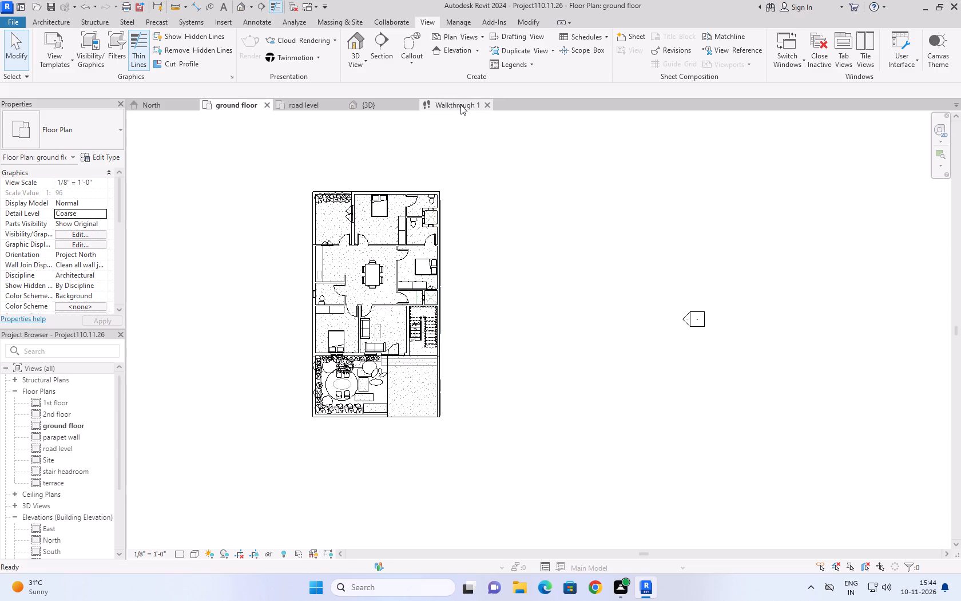
left_click(345, 126)
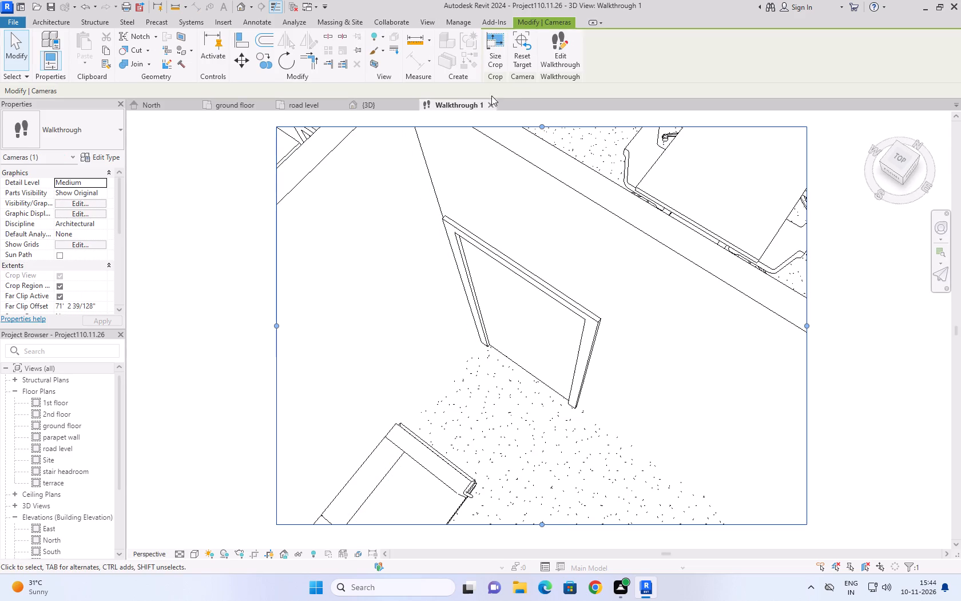
left_click(565, 62)
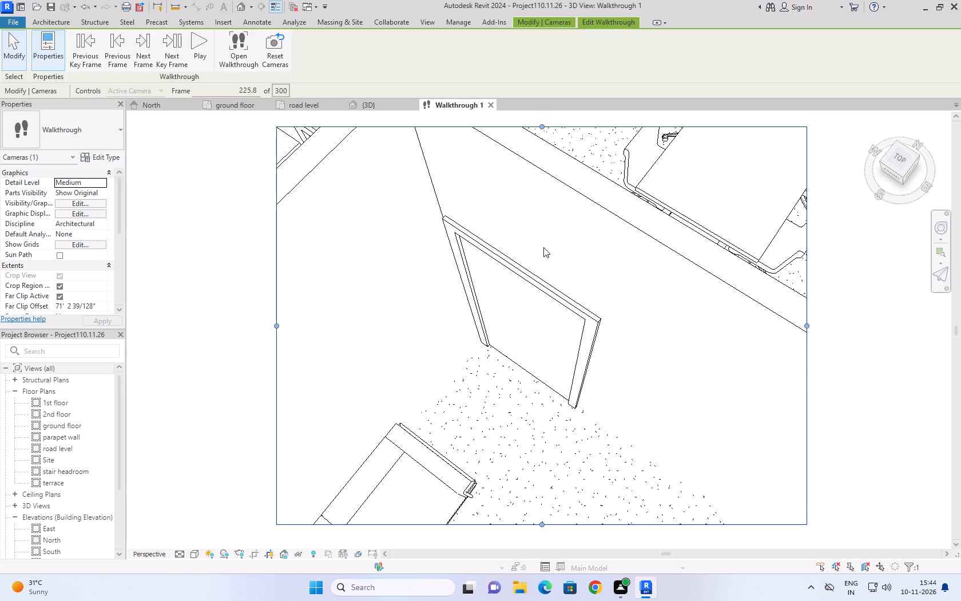
right_click_drag(544, 248, 523, 212, "shift")
left_click(237, 105)
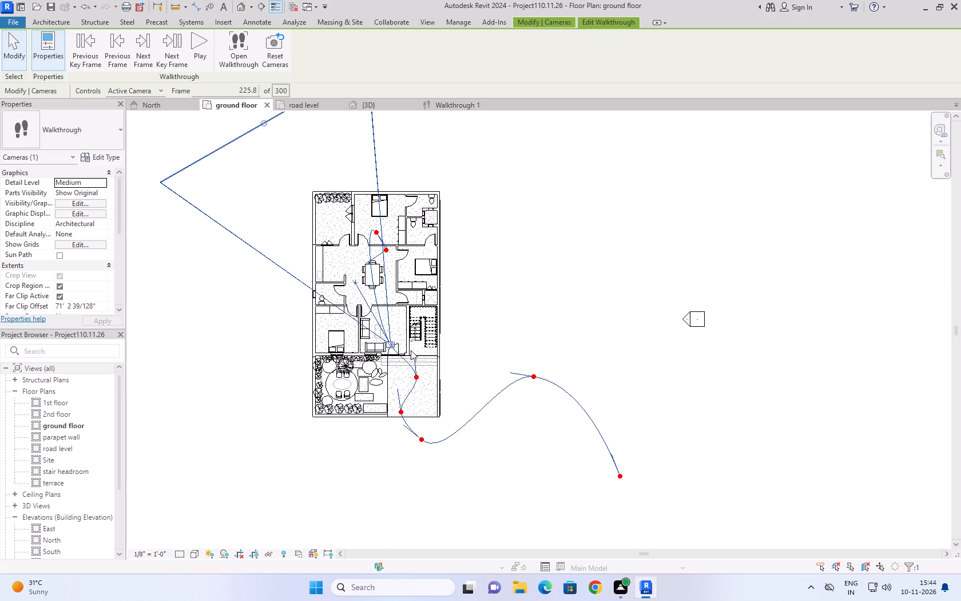
left_click_drag(393, 343, 414, 385)
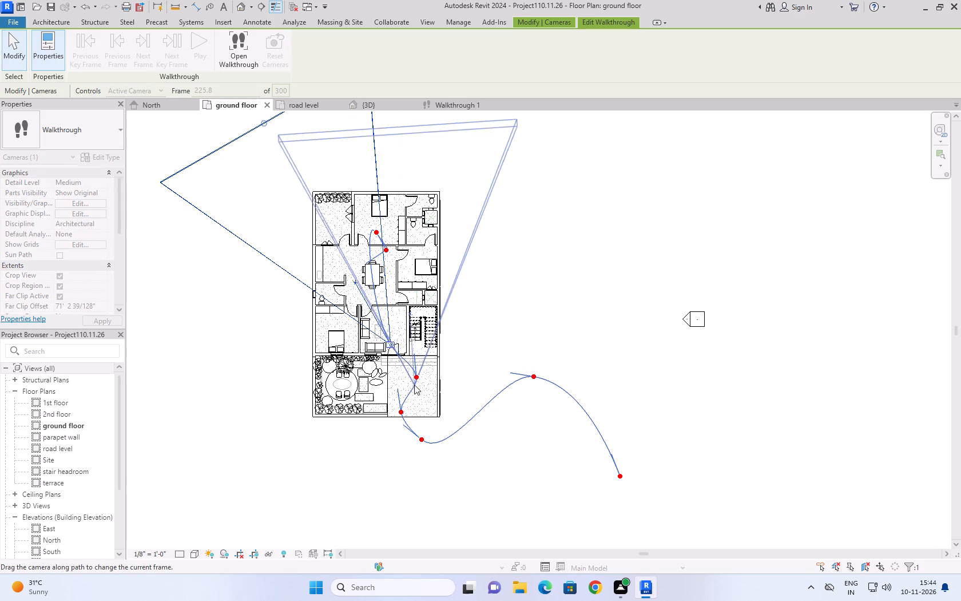
left_click_drag(414, 385, 419, 379)
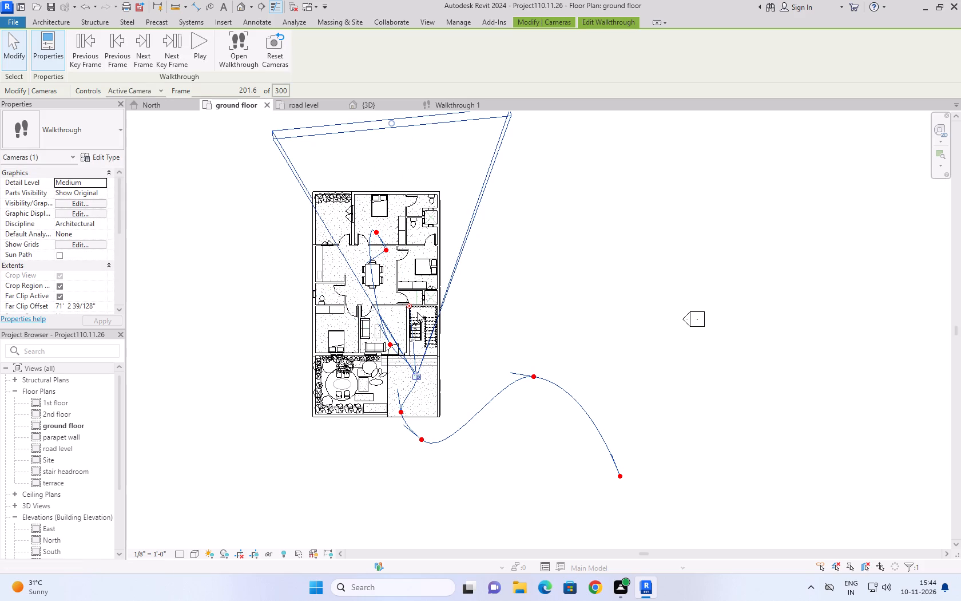
left_click_drag(408, 306, 419, 316)
Turn the walkthrough camera view at frame 201.6 to look straight up the lower stair flight, with the upper flight in frame.
left_click(375, 106)
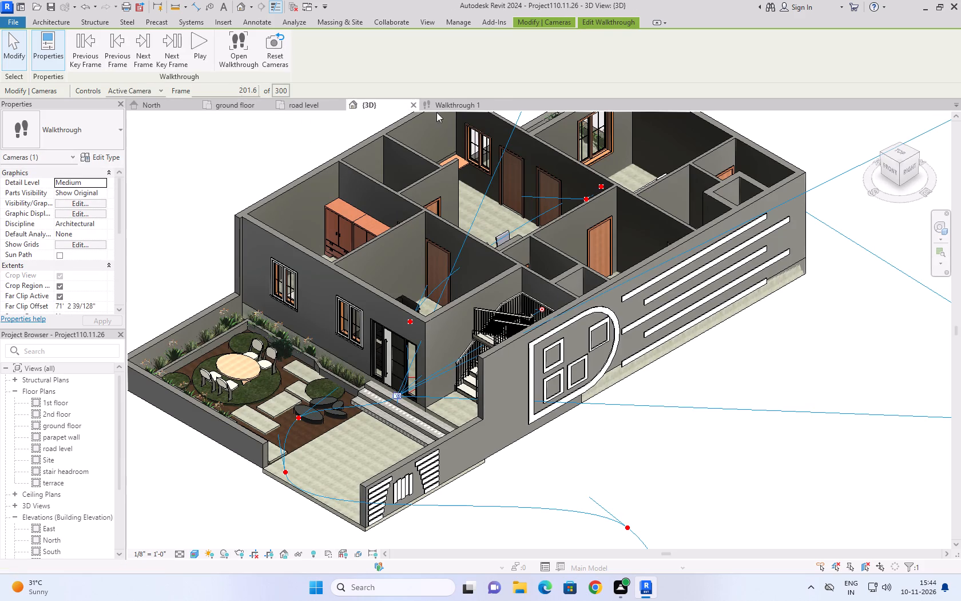
left_click(447, 106)
right_click_drag(546, 229, 545, 260, "shift")
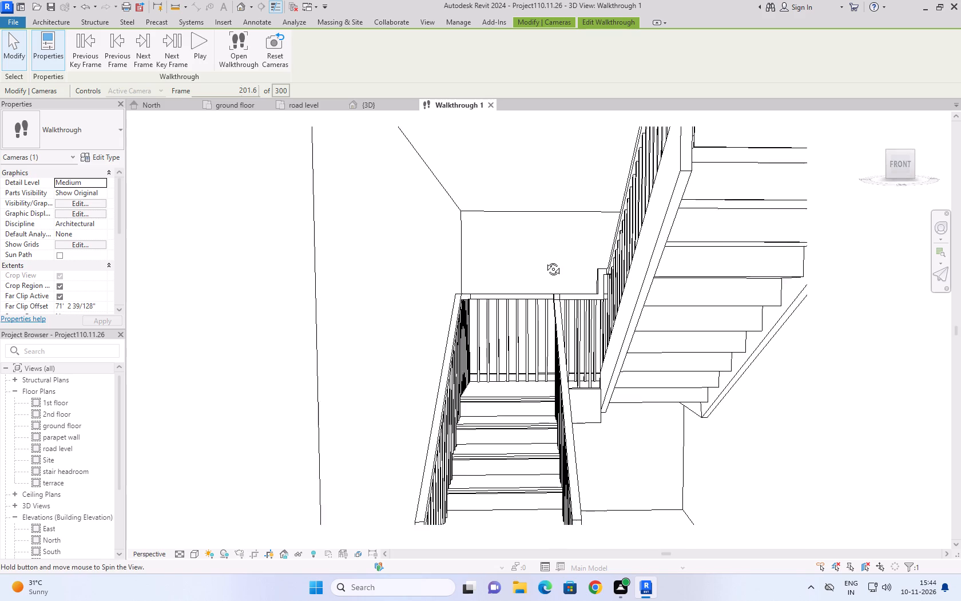
right_click_drag(545, 260, 515, 215, "shift")
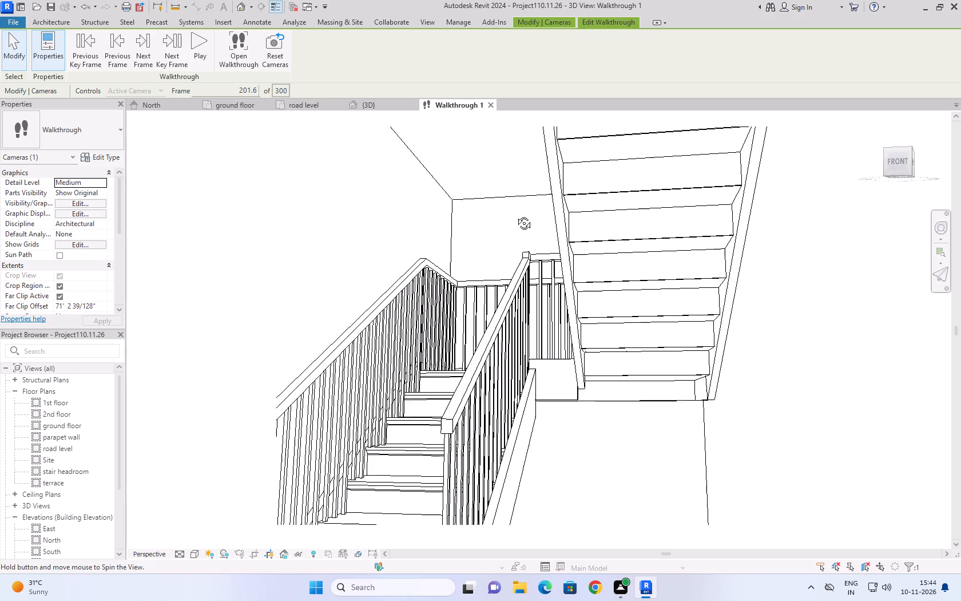
right_click_drag(515, 215, 542, 201, "shift")
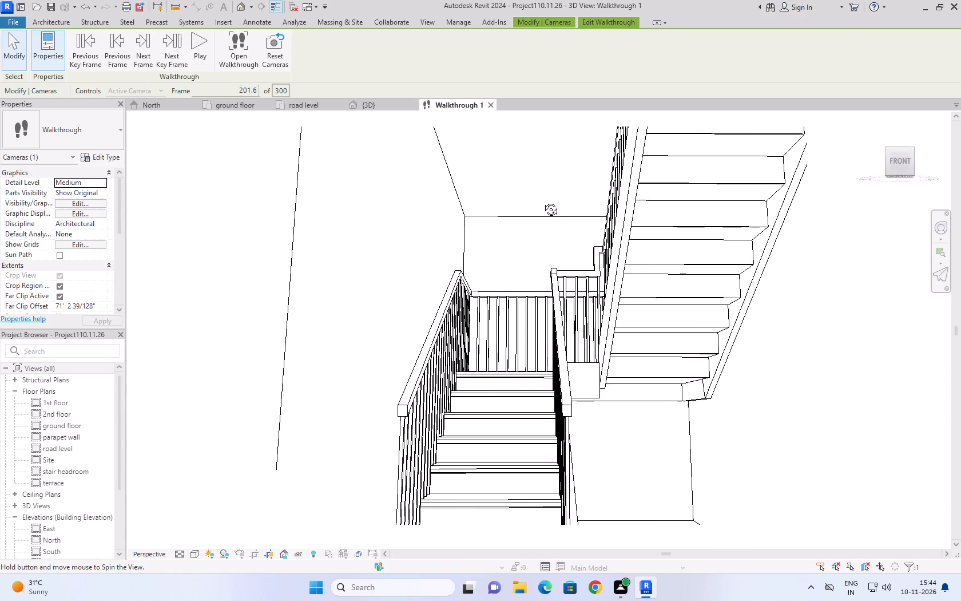
right_click_drag(542, 201, 543, 186, "shift")
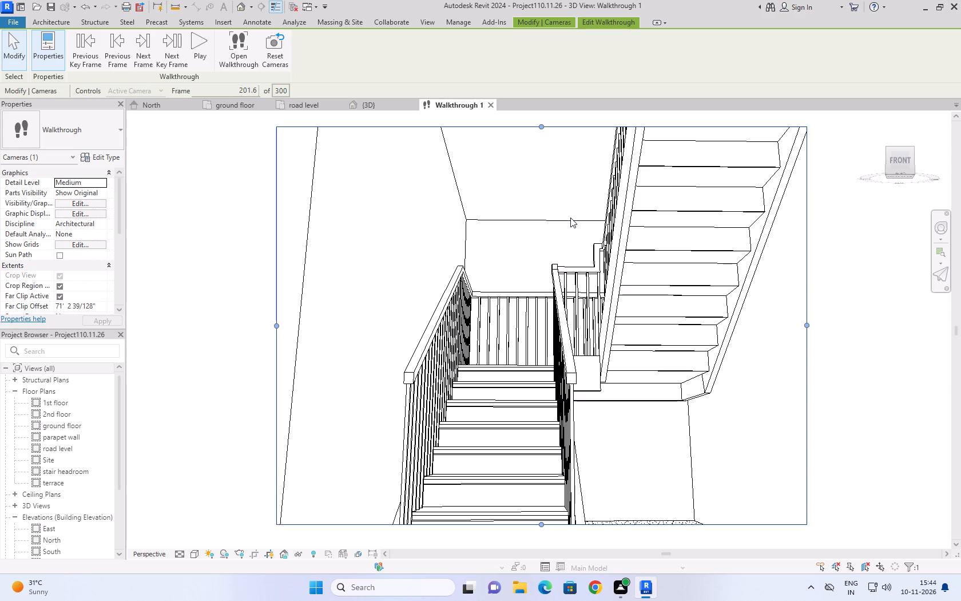
Fine-tune the tilt of the walkthrough camera view at frame 201.6 on the staircase.
right_click_drag(570, 218, 575, 249)
In the ground floor plan, move the walkthrough camera to the forecourt key frame at frame 180.8 and aim its target at the garden seating area.
left_click(247, 105)
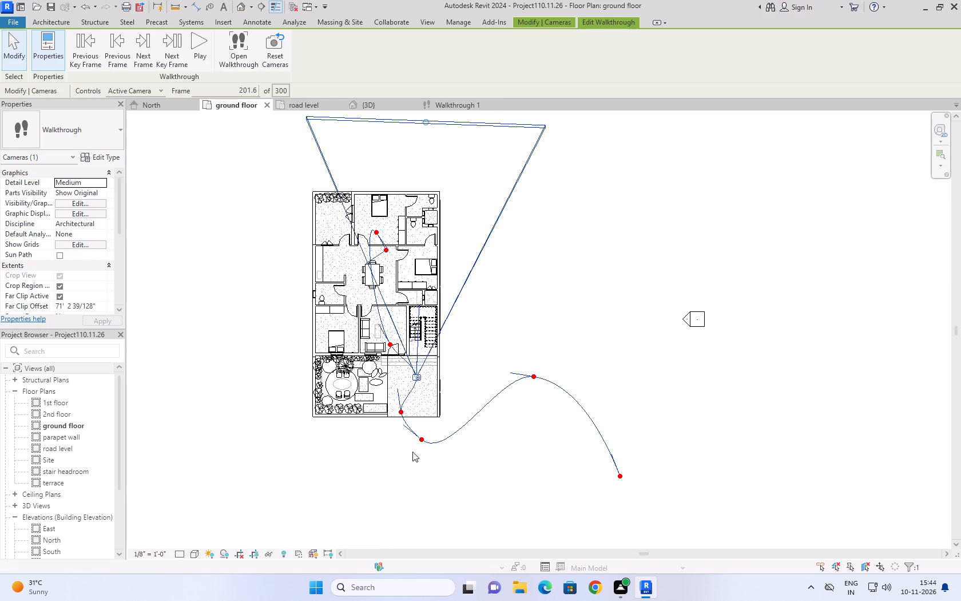
left_click_drag(418, 375, 400, 406)
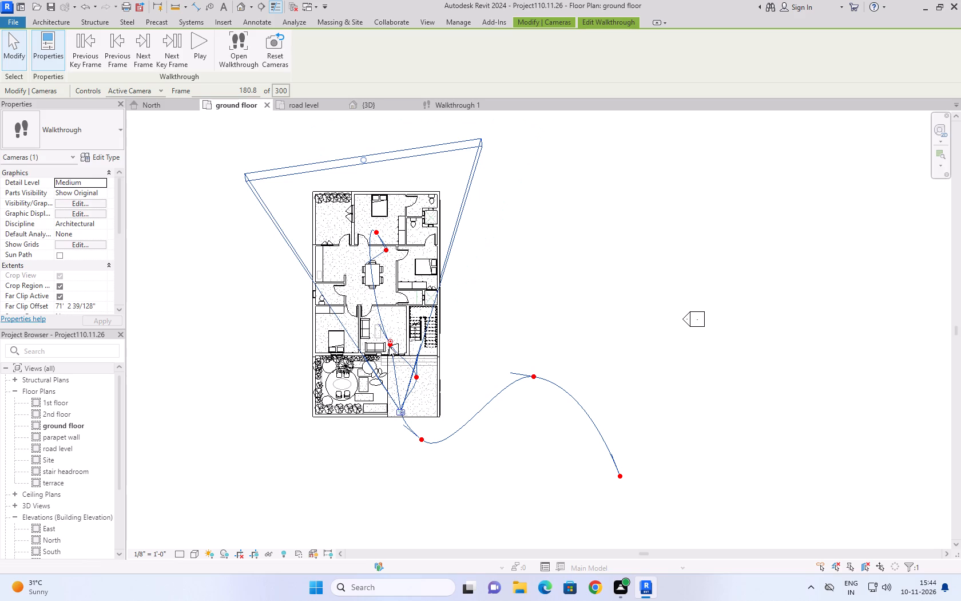
left_click_drag(389, 341, 352, 379)
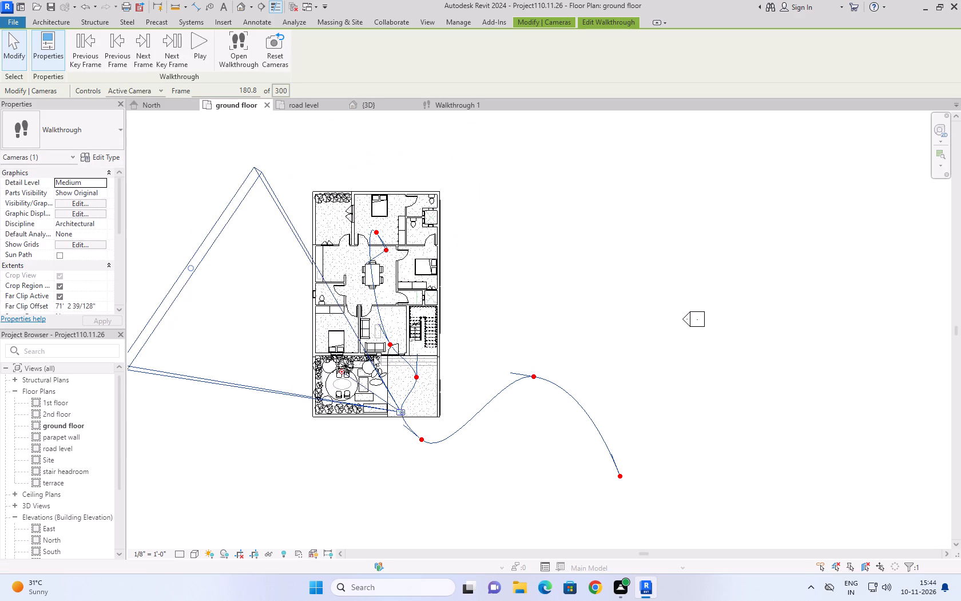
Turn the walkthrough camera view at frame 180.8 steeply down over the garden, framing the round table, the planting and the front wall windows.
left_click(456, 109)
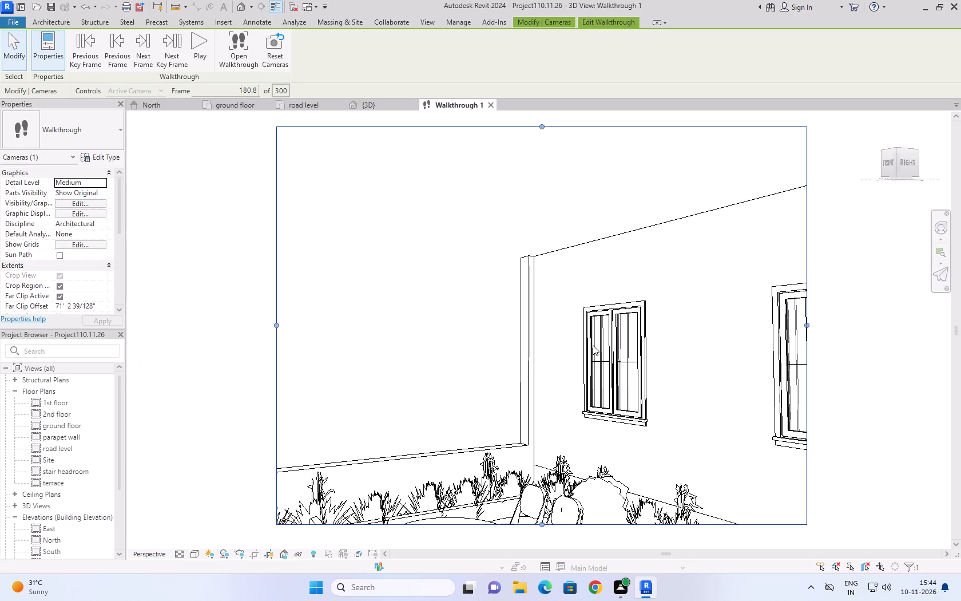
right_click_drag(594, 343, 549, 469, "shift")
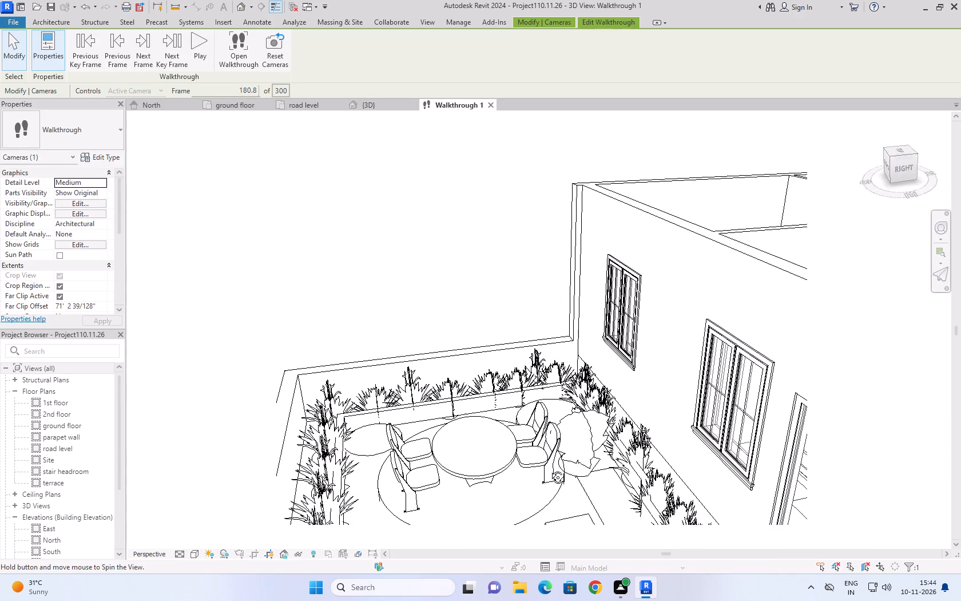
right_click_drag(549, 469, 513, 556, "shift")
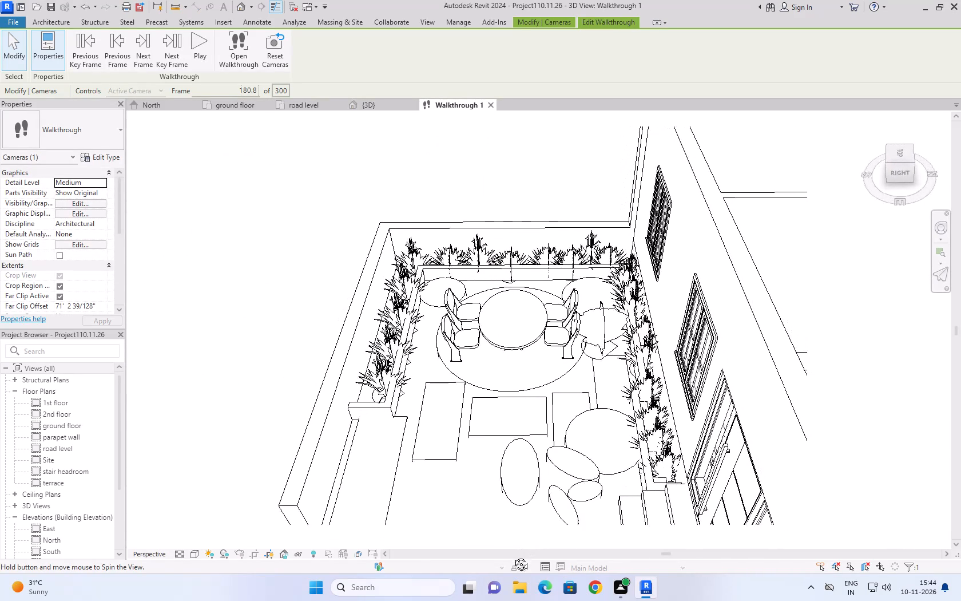
right_click_drag(513, 556, 519, 600, "shift")
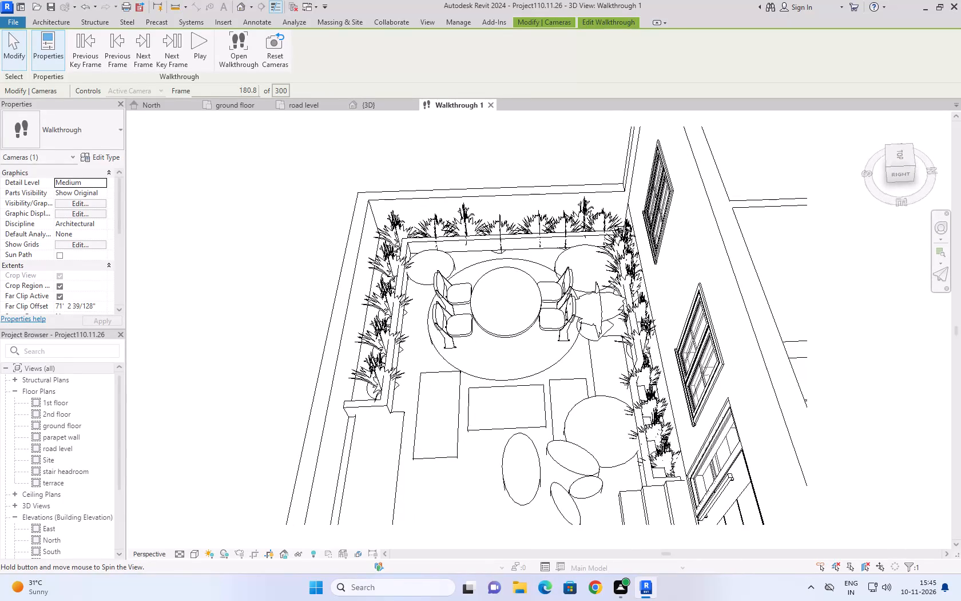
right_click_drag(519, 600, 503, 600, "shift")
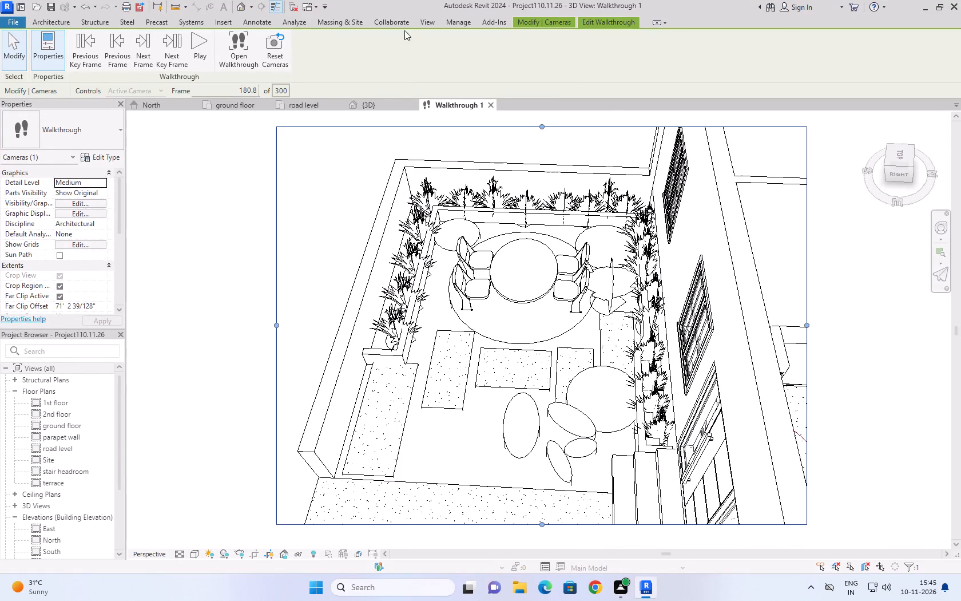
In the ground floor plan, move the walkthrough camera to the key frame just outside the plot at frame 162.0 and aim it at the entrance steps.
left_click(225, 107)
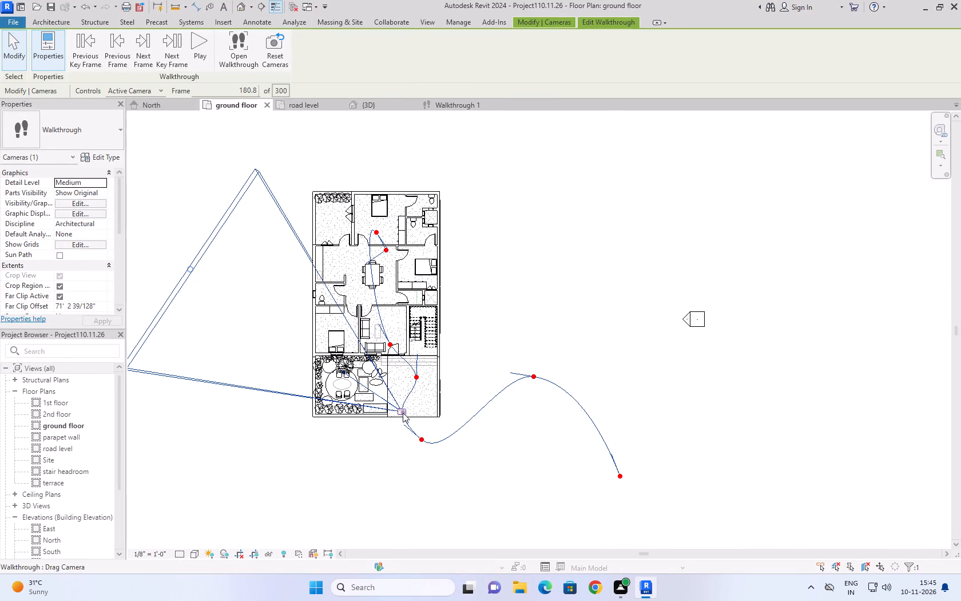
left_click_drag(403, 413, 424, 437)
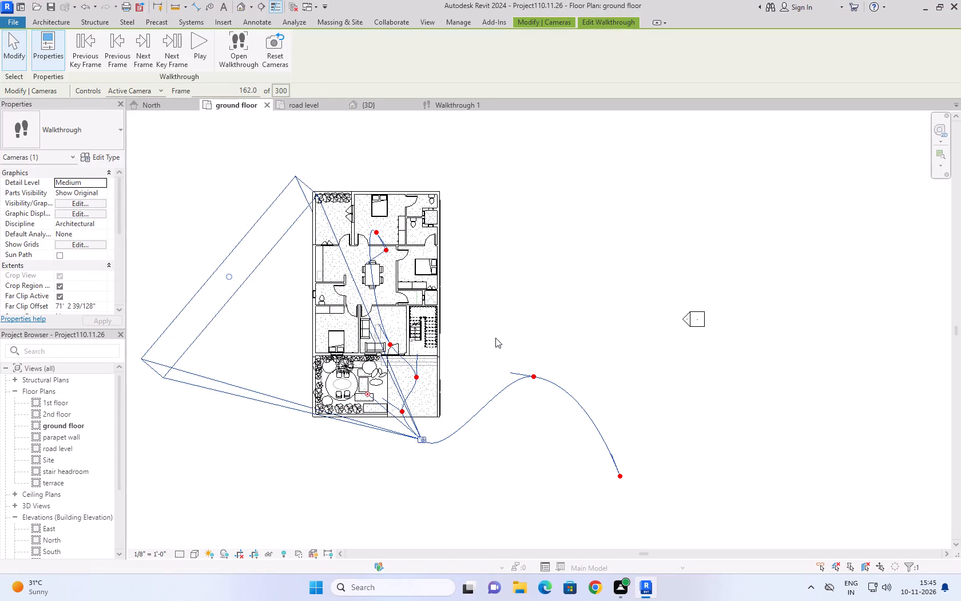
left_click_drag(366, 393, 400, 389)
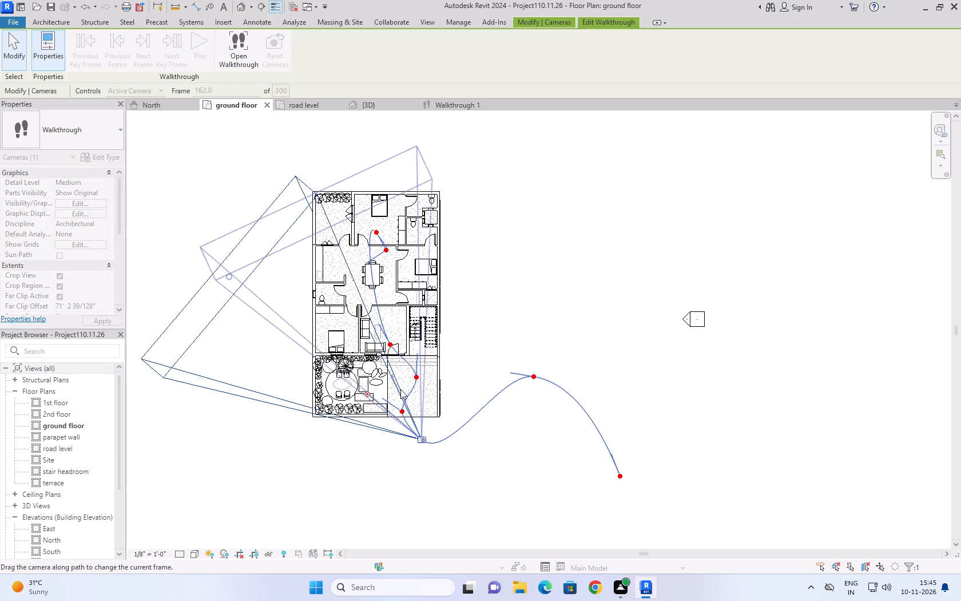
left_click_drag(400, 389, 415, 396)
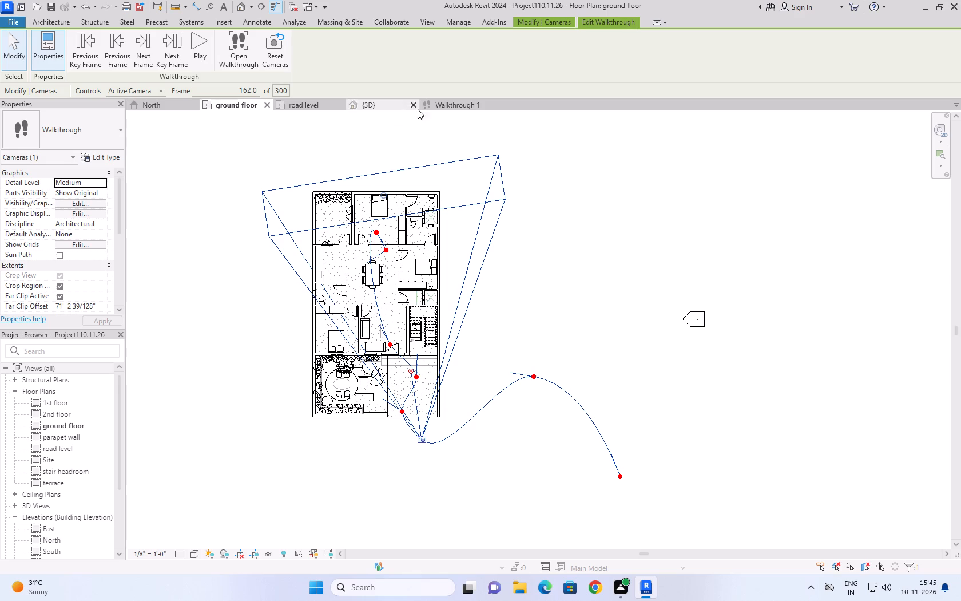
Turn the walkthrough camera view at frame 162.0 down over the entrance, framing the front door, the steps and the outdoor staircase.
left_click(443, 106)
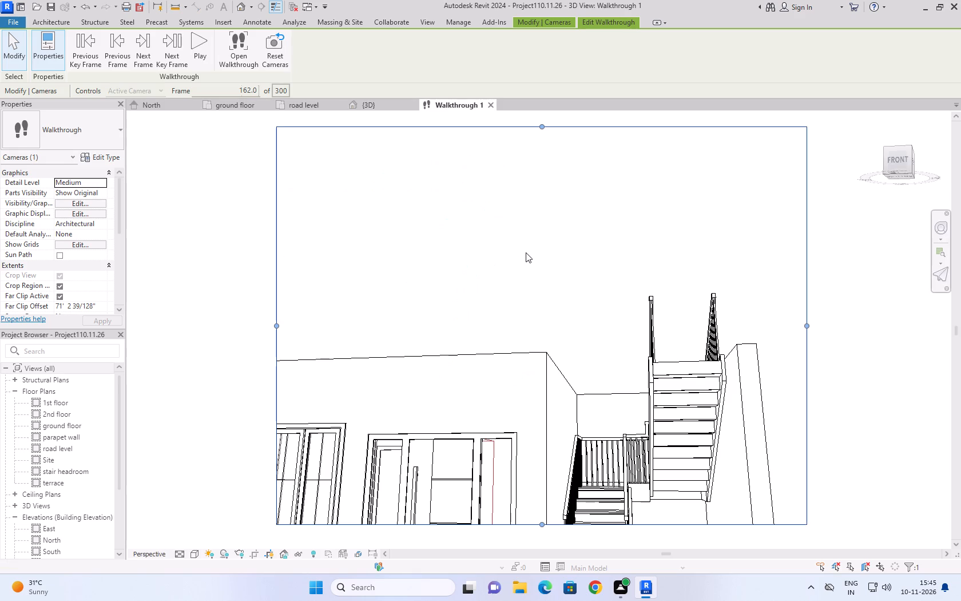
right_click_drag(526, 252, 510, 370, "shift")
right_click_drag(526, 255, 510, 379, "shift")
right_click_drag(501, 442, 507, 420)
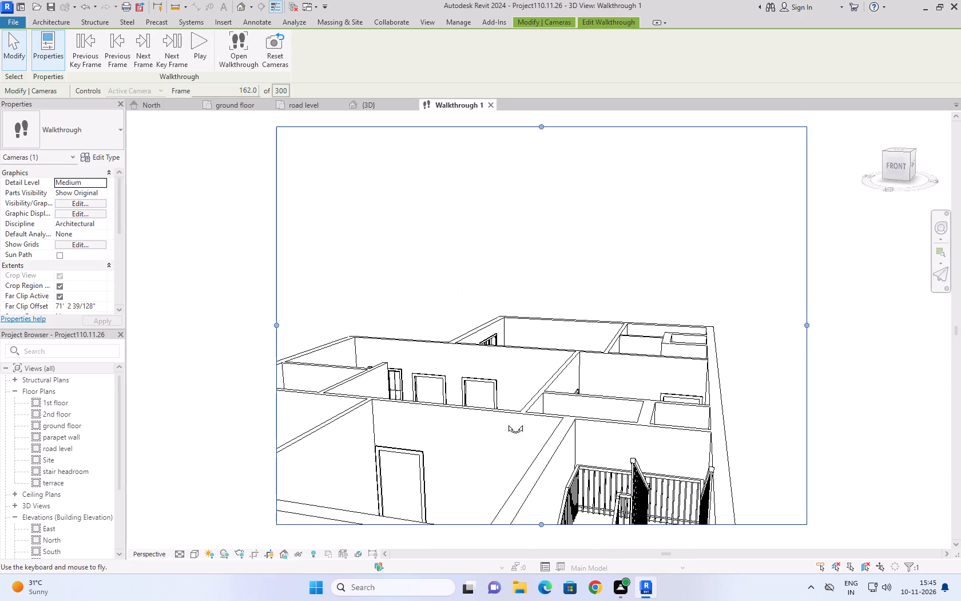
right_click_drag(507, 420, 390, 514)
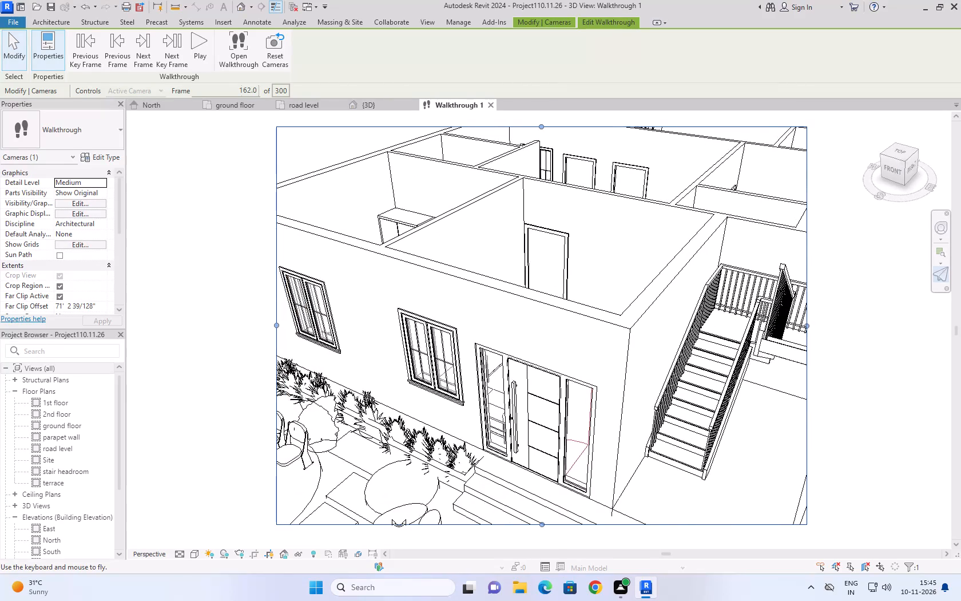
right_click_drag(390, 514, 481, 548)
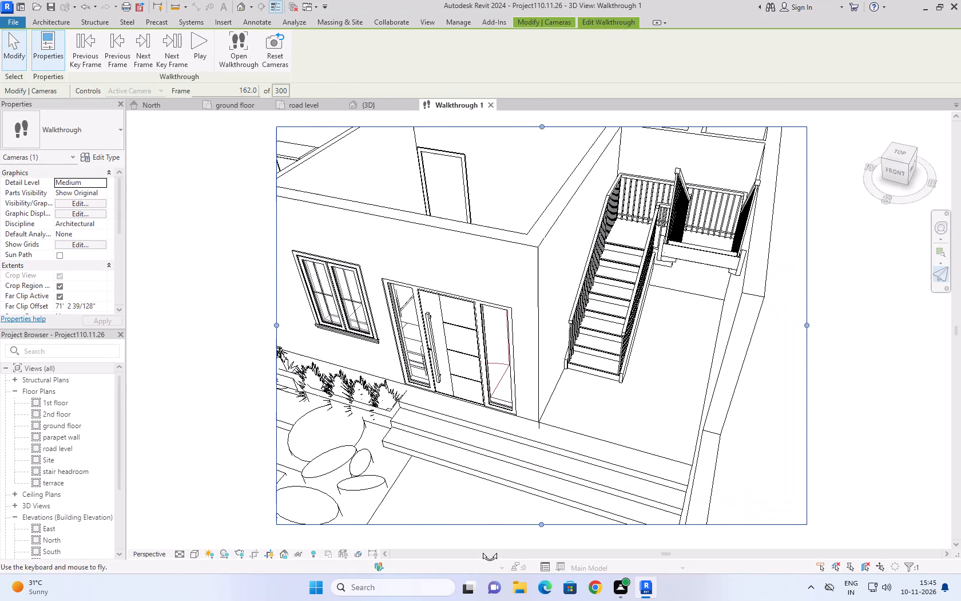
right_click_drag(481, 548, 484, 548)
In the ground floor plan, move the walkthrough camera to the key frame beside the house at frame 96.0 and aim its target at the side wall.
left_click(224, 100)
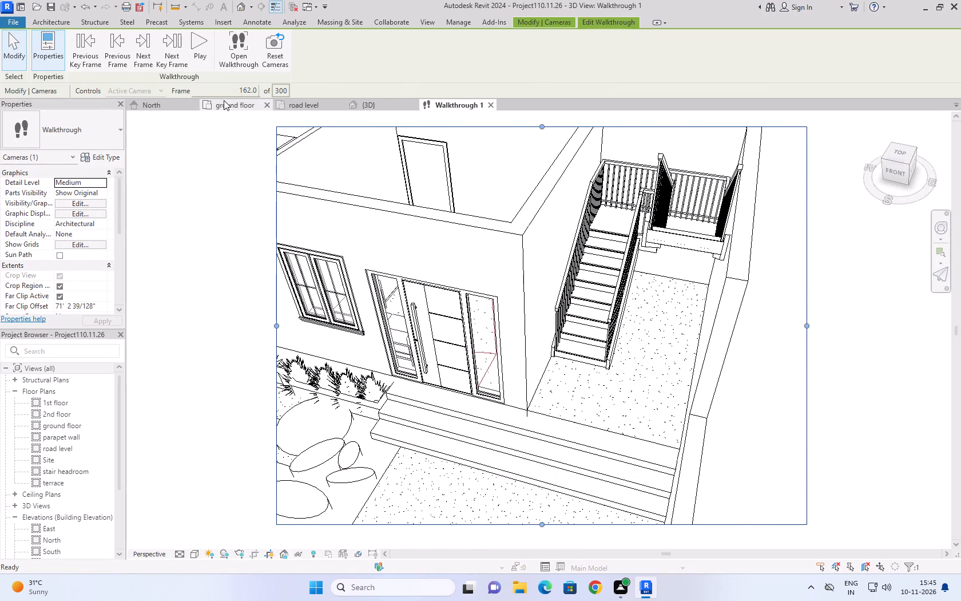
left_click_drag(421, 440, 456, 440)
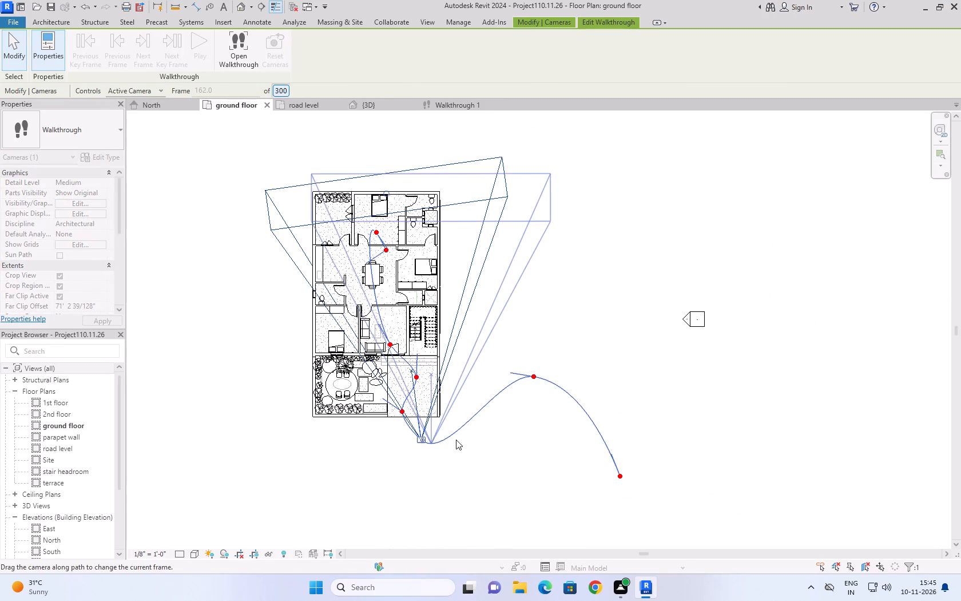
left_click_drag(456, 440, 534, 377)
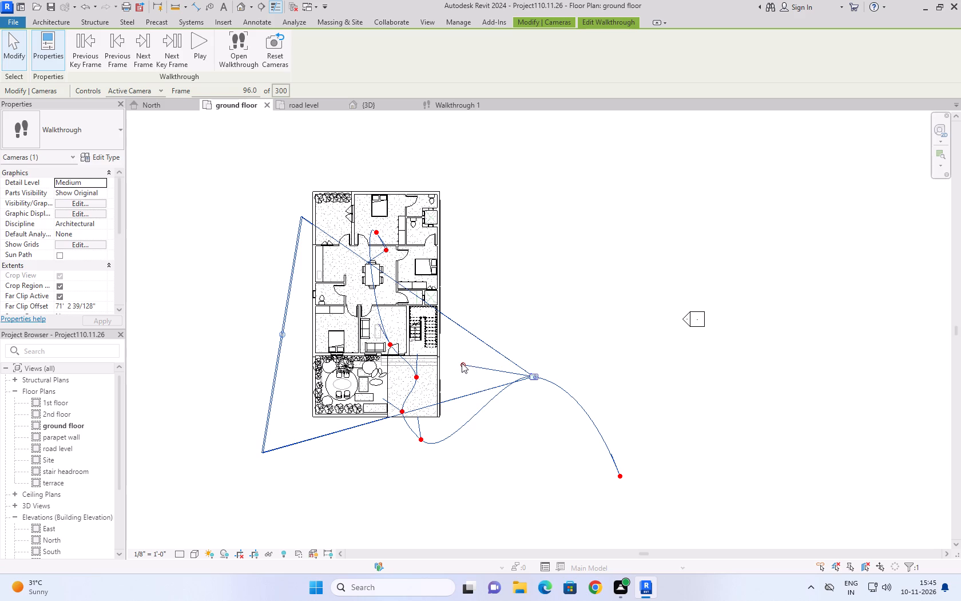
left_click_drag(462, 363, 471, 330)
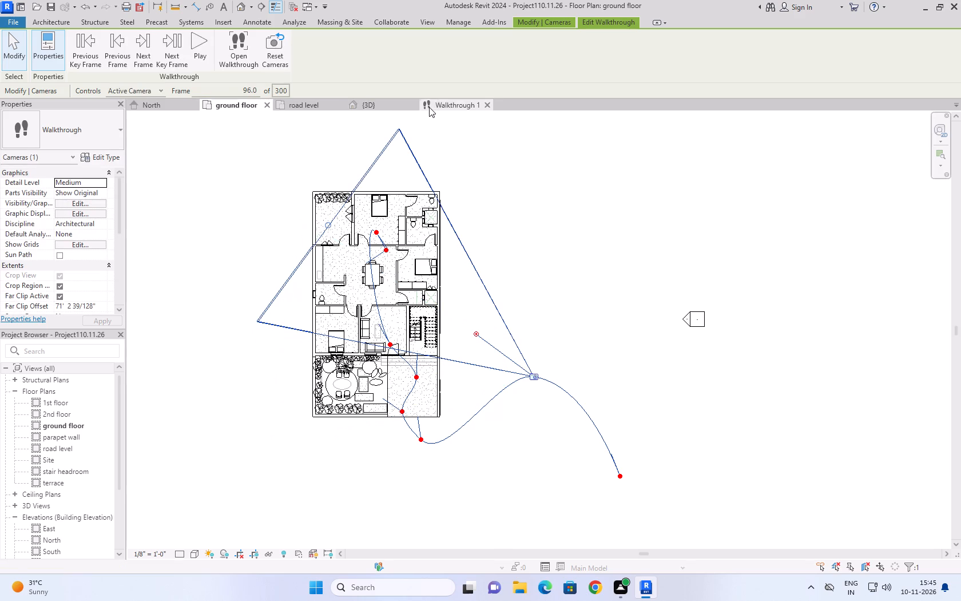
Turn the walkthrough camera view at frame 96.0 to frame the decorated side wall together with the front corner of the house.
left_click(436, 104)
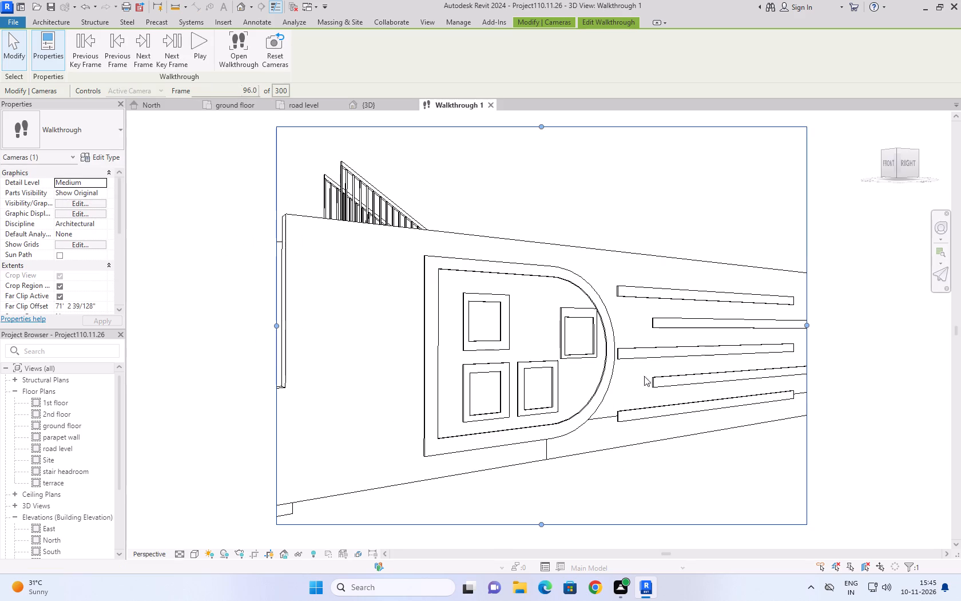
right_click_drag(654, 209, 654, 234, "shift")
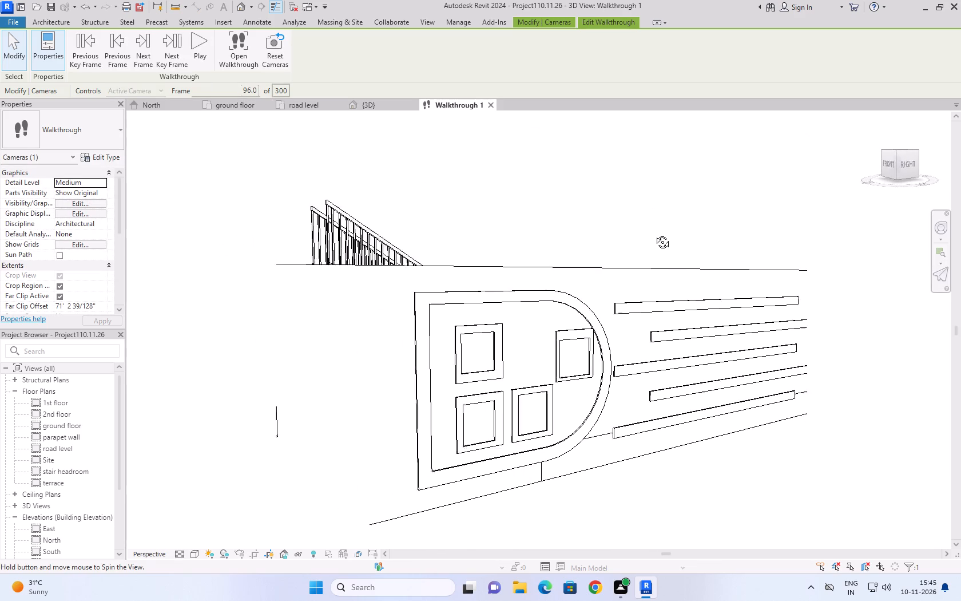
right_click_drag(654, 234, 681, 242, "shift")
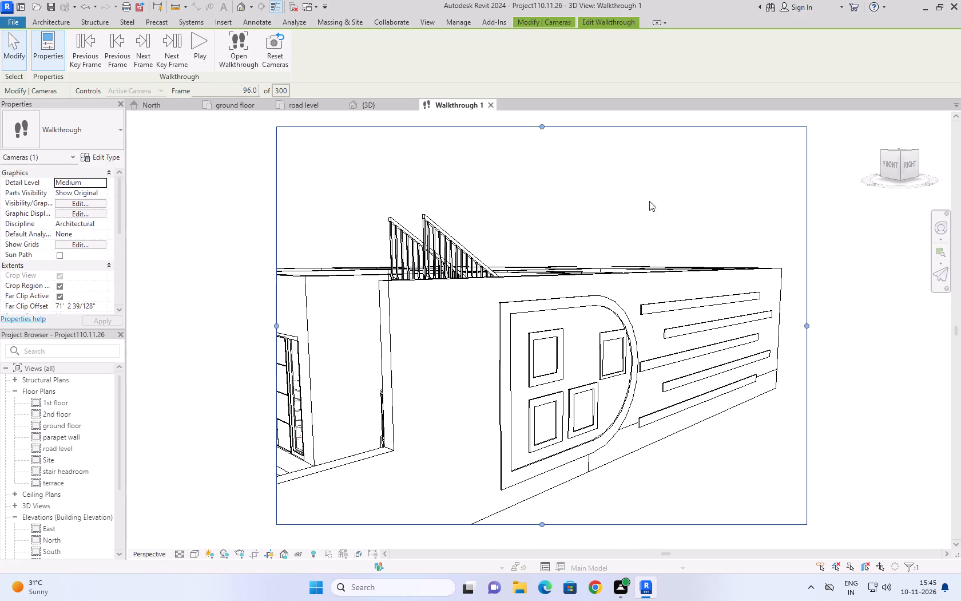
In the ground floor plan, move the walkthrough camera to the starting key frame at frame 1.0 and aim its target towards the forecourt.
left_click(250, 104)
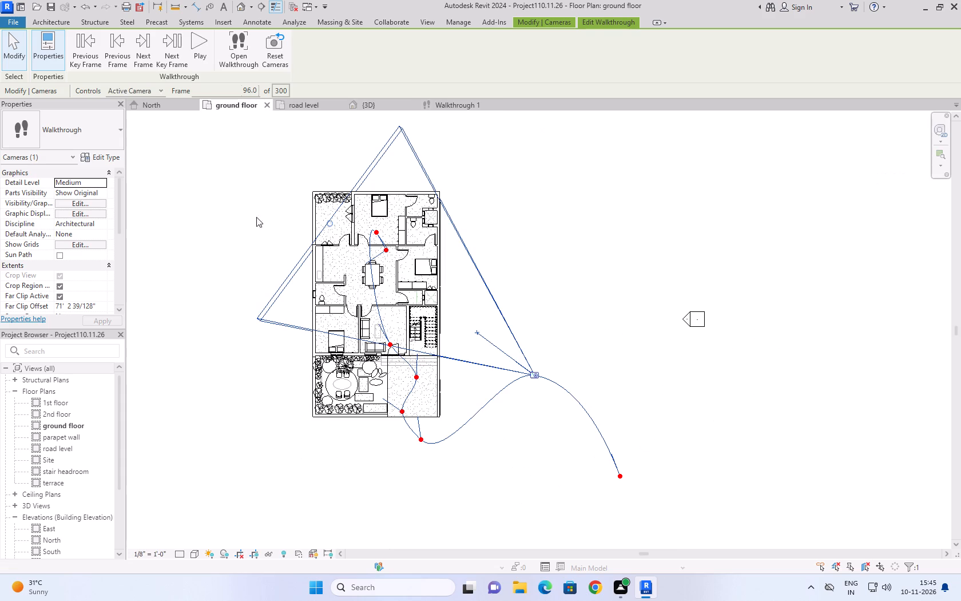
left_click_drag(533, 375, 624, 476)
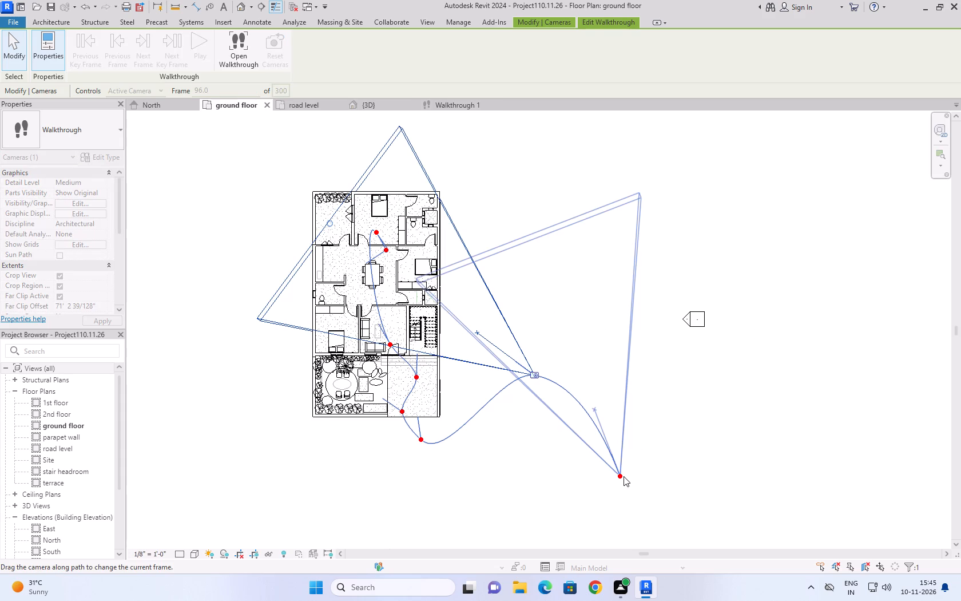
left_click_drag(624, 476, 625, 477)
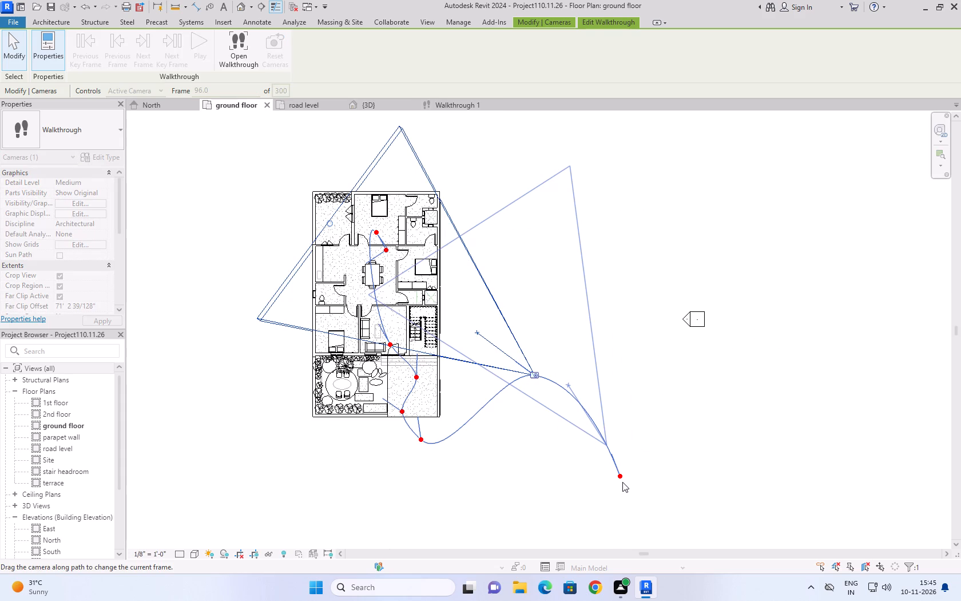
left_click(618, 478)
double_click(618, 473)
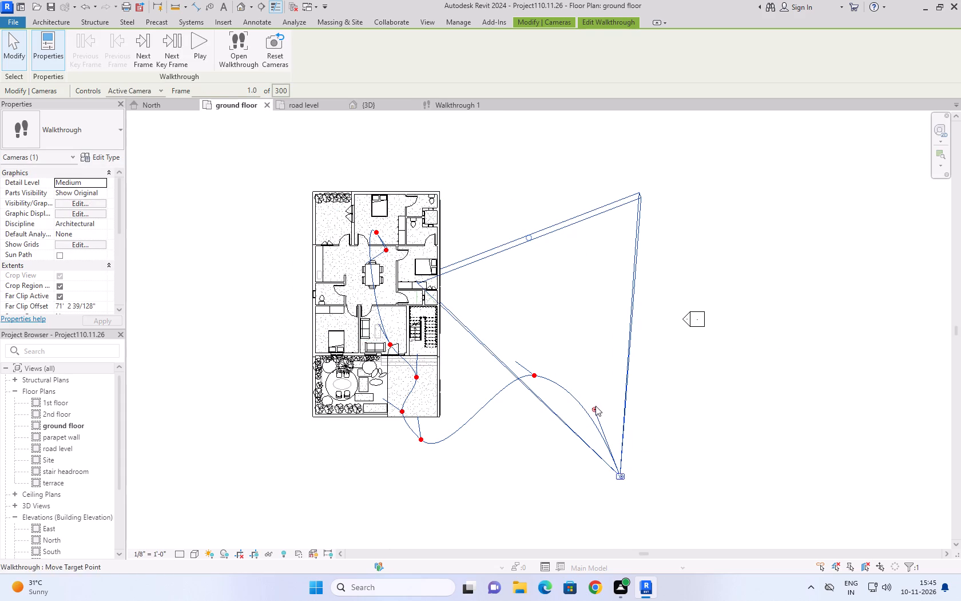
left_click_drag(595, 405, 547, 446)
left_click(566, 239)
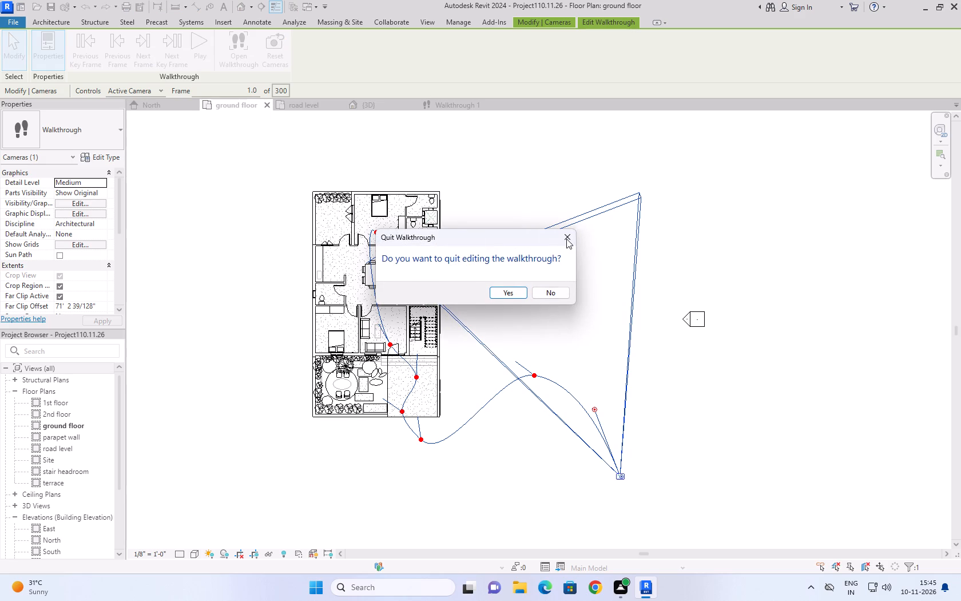
left_click_drag(594, 408, 564, 437)
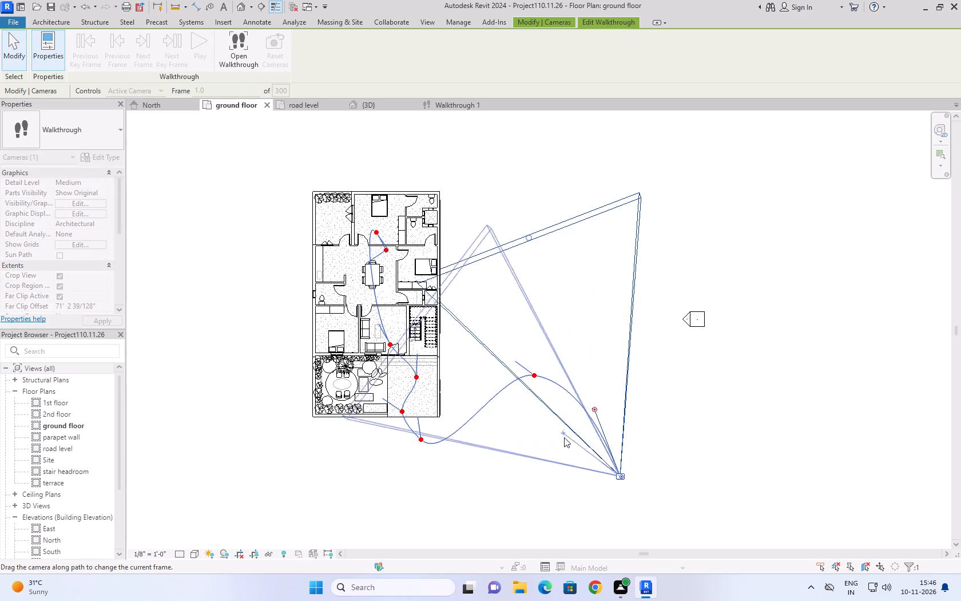
left_click_drag(564, 437, 562, 440)
Turn the walkthrough camera view at frame 1.0 to face the side elevation almost squarely, with the front compound wall in frame.
left_click(450, 106)
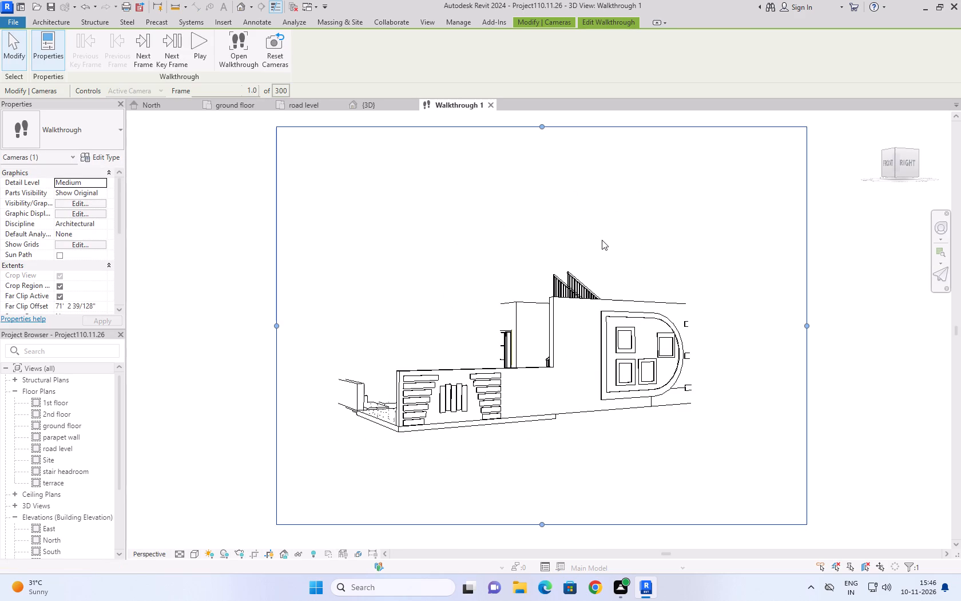
right_click_drag(602, 239, 558, 276, "shift")
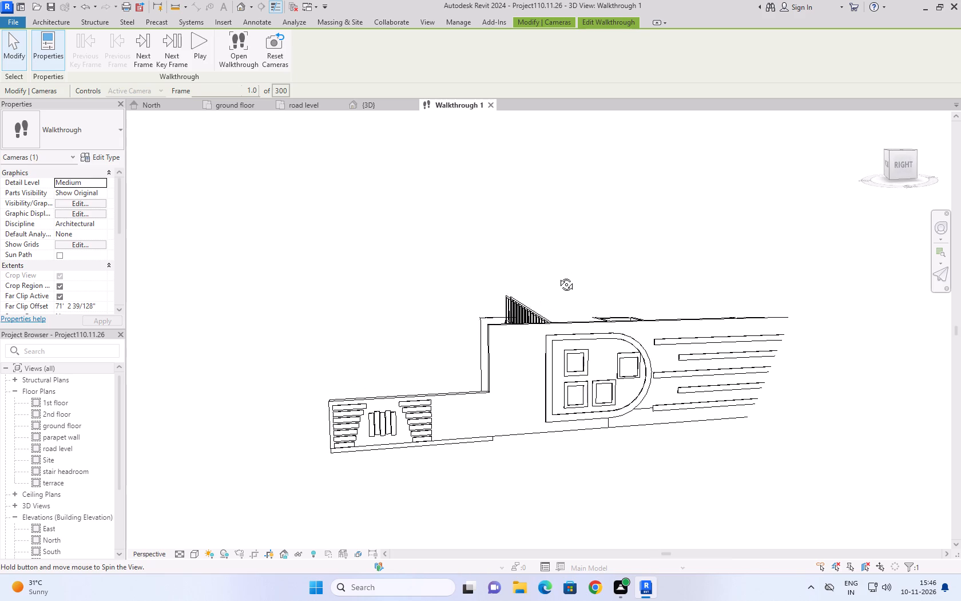
right_click_drag(558, 276, 549, 256, "shift")
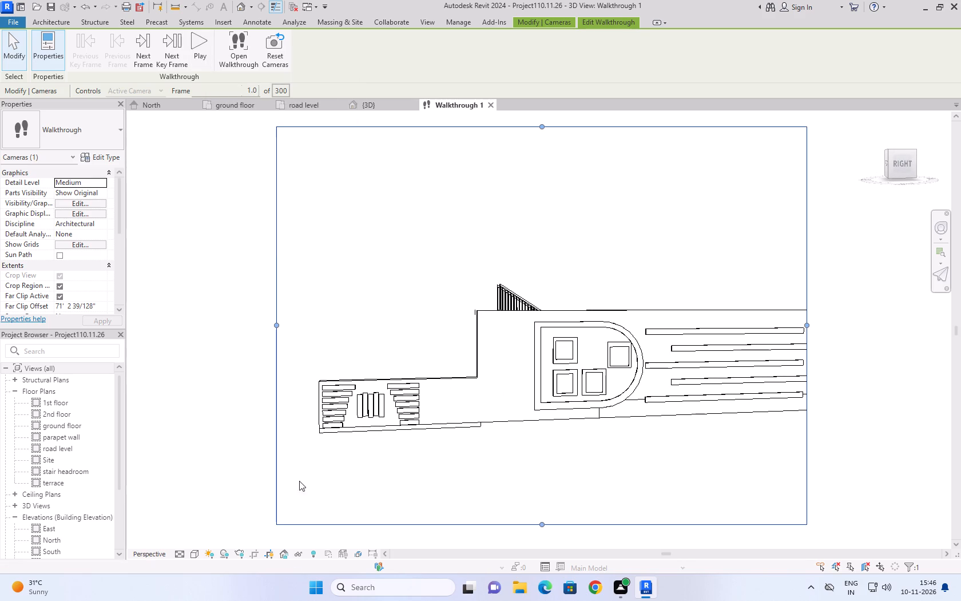
Change the walkthrough view's visual style from hidden line to one that shows coloured surfaces with edges.
left_click(197, 553)
left_click(202, 544)
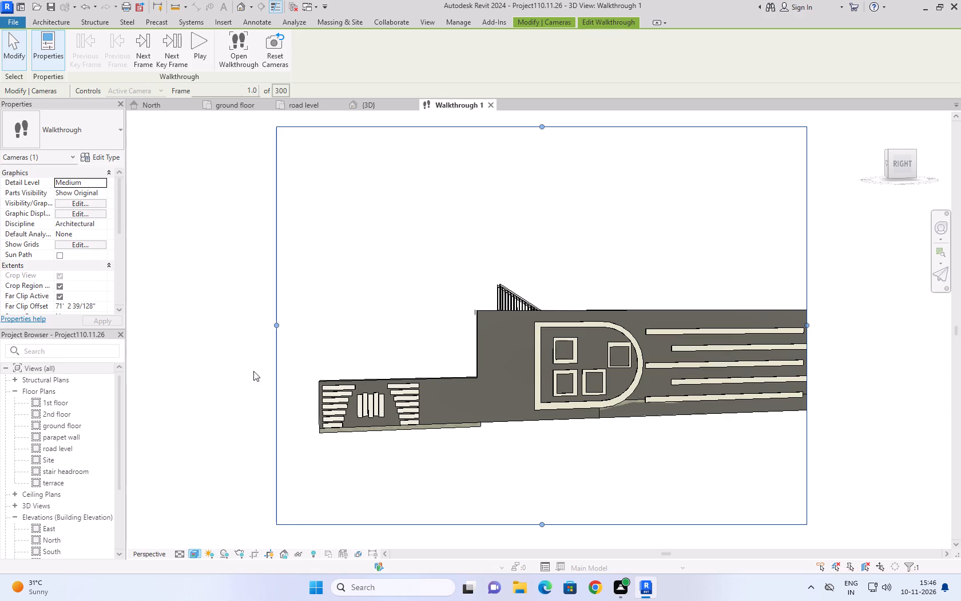
Play the walkthrough from frame 1.0 to review the camera path through the house.
left_click(199, 34)
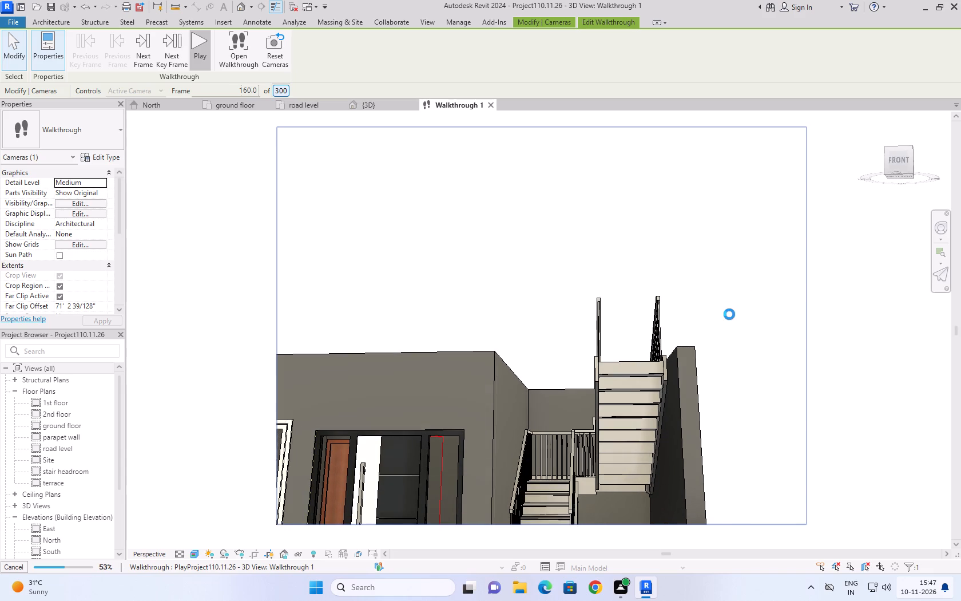
scroll(717, 287, "down", 6)
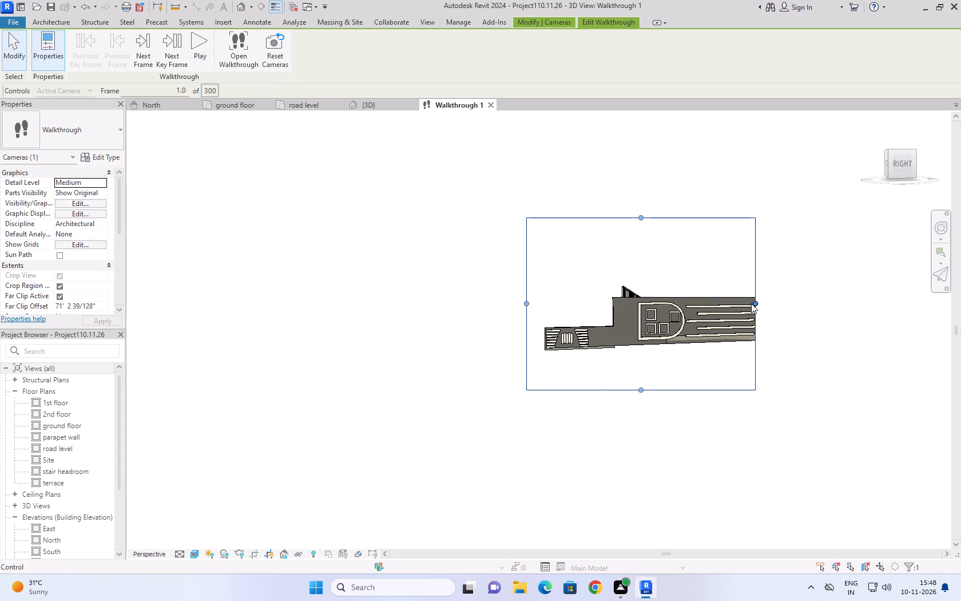
Widen the walkthrough view's crop region at frame 1.0 so the full length of the side elevation fits inside.
left_click_drag(752, 303, 799, 317)
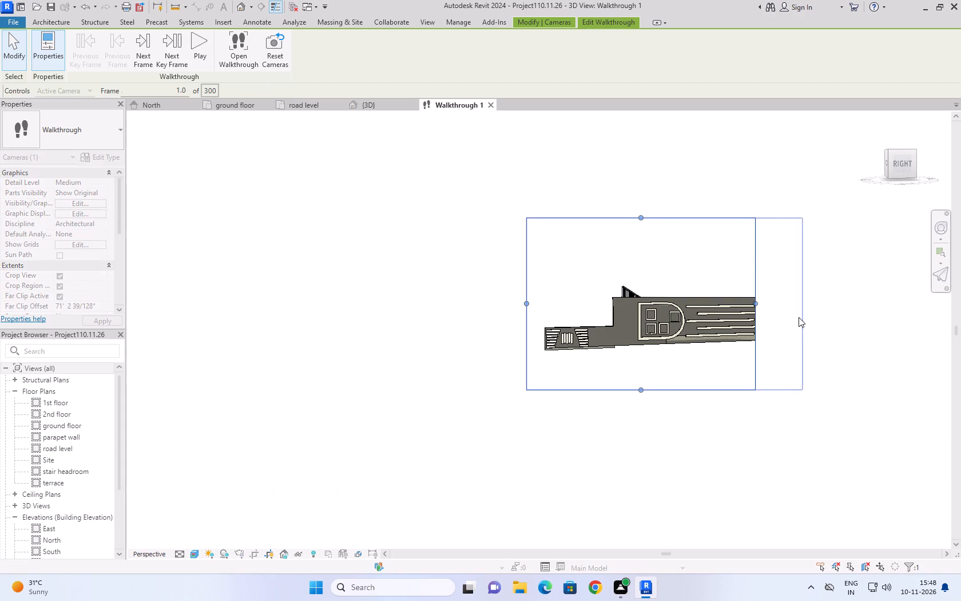
left_click(799, 317)
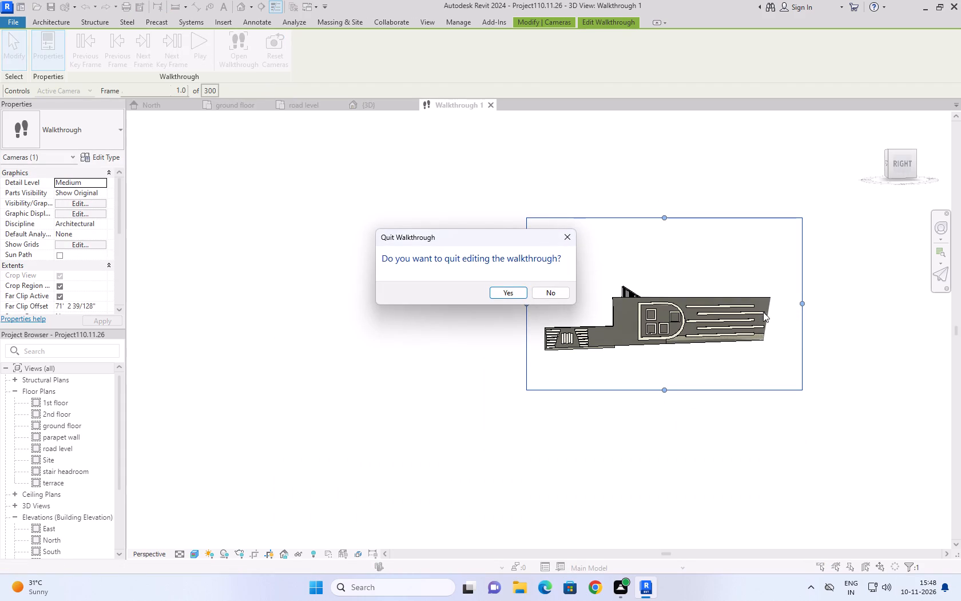
left_click_drag(803, 307, 791, 309)
left_click(561, 291)
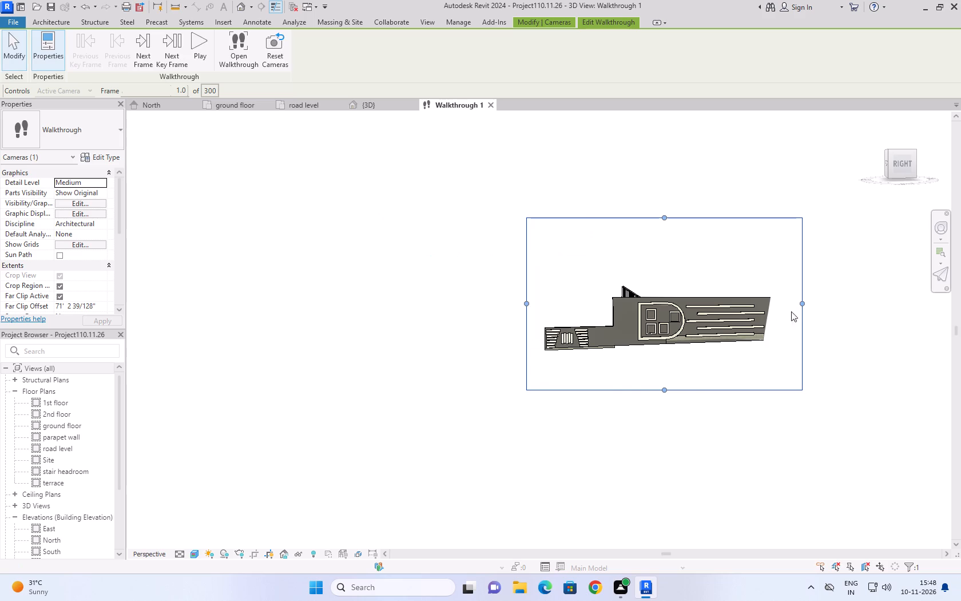
left_click_drag(801, 302, 774, 318)
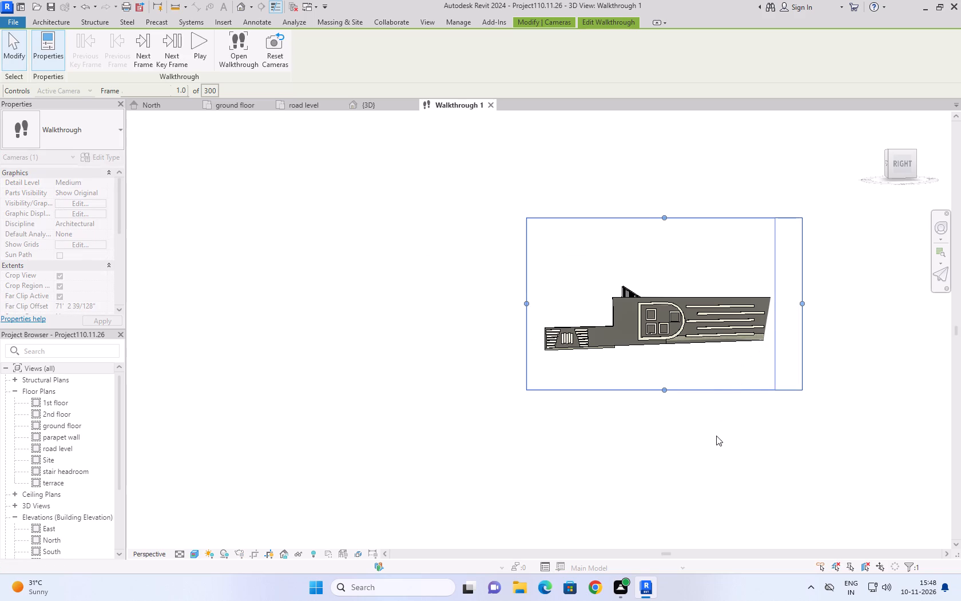
left_click(716, 436)
right_click(716, 373)
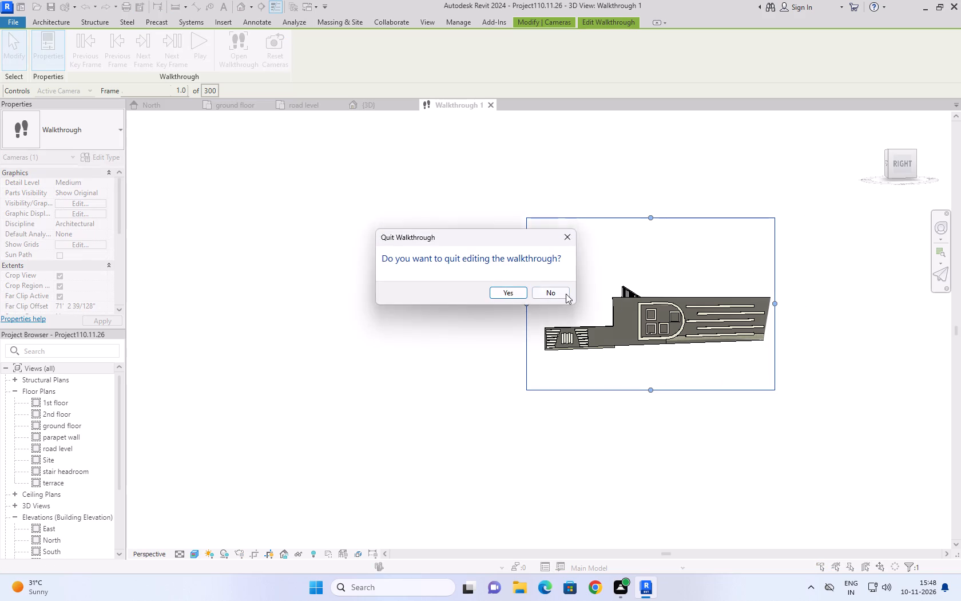
left_click(566, 294)
Tilt the walkthrough camera view at frame 1.0 slightly upward, keeping the whole side elevation within the crop region.
right_click_drag(671, 346, 673, 315)
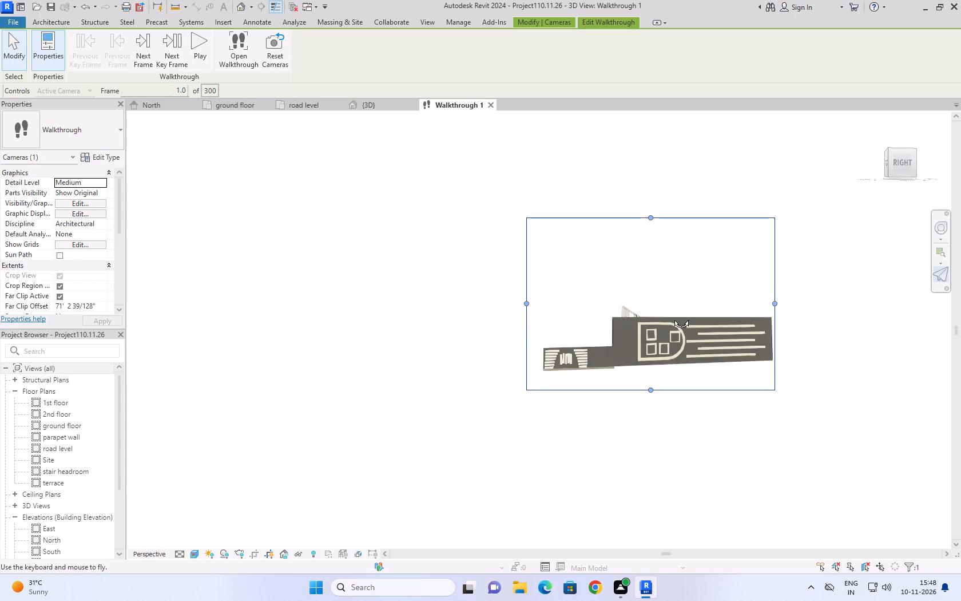
right_click_drag(673, 315, 684, 327)
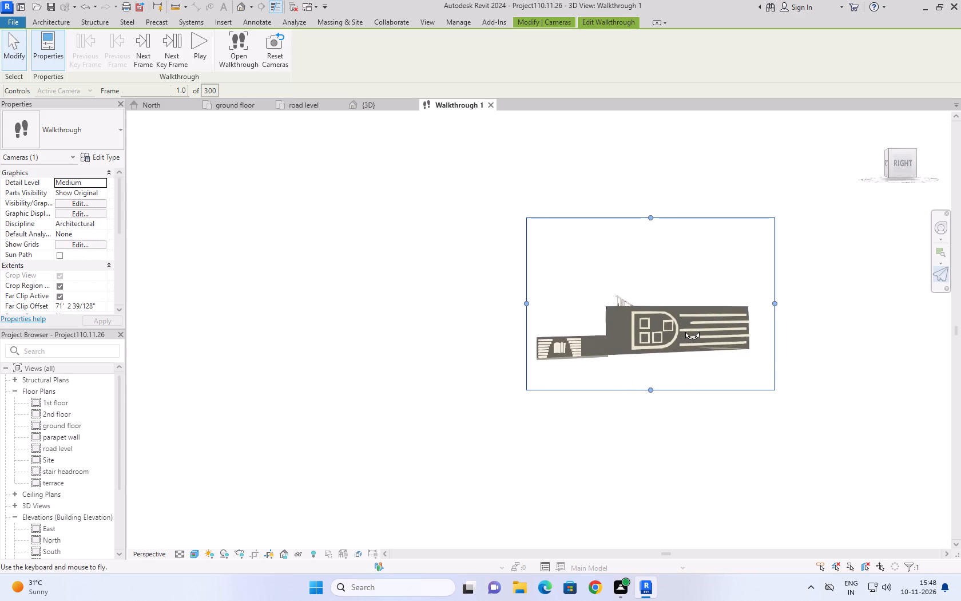
right_click_drag(684, 327, 660, 326)
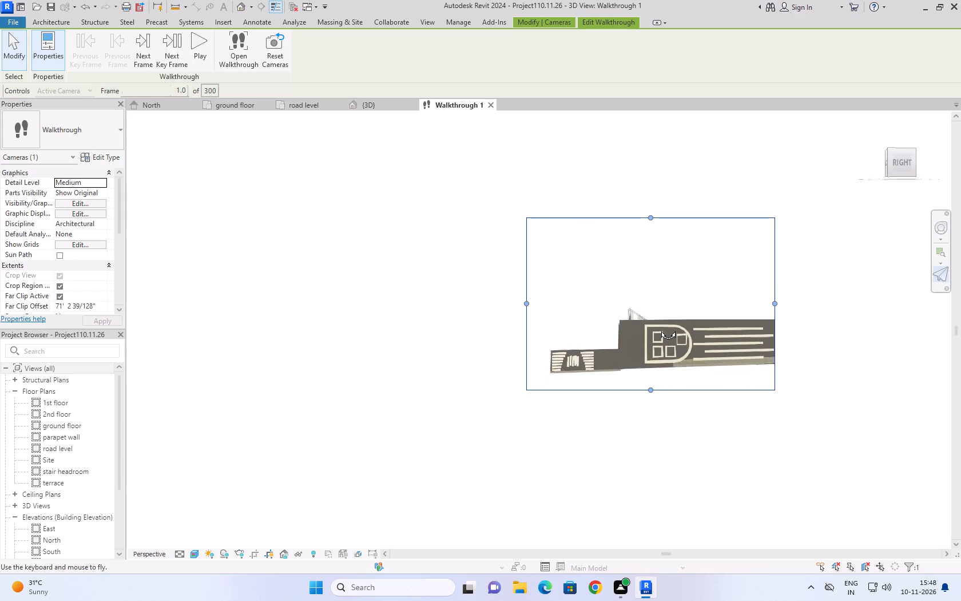
right_click_drag(660, 326, 720, 337)
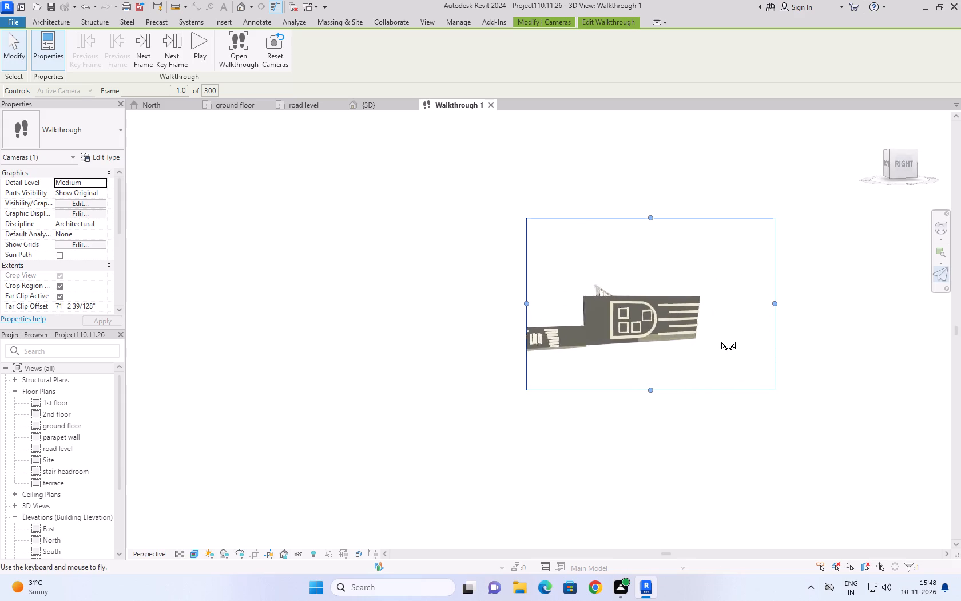
right_click_drag(720, 337, 673, 325)
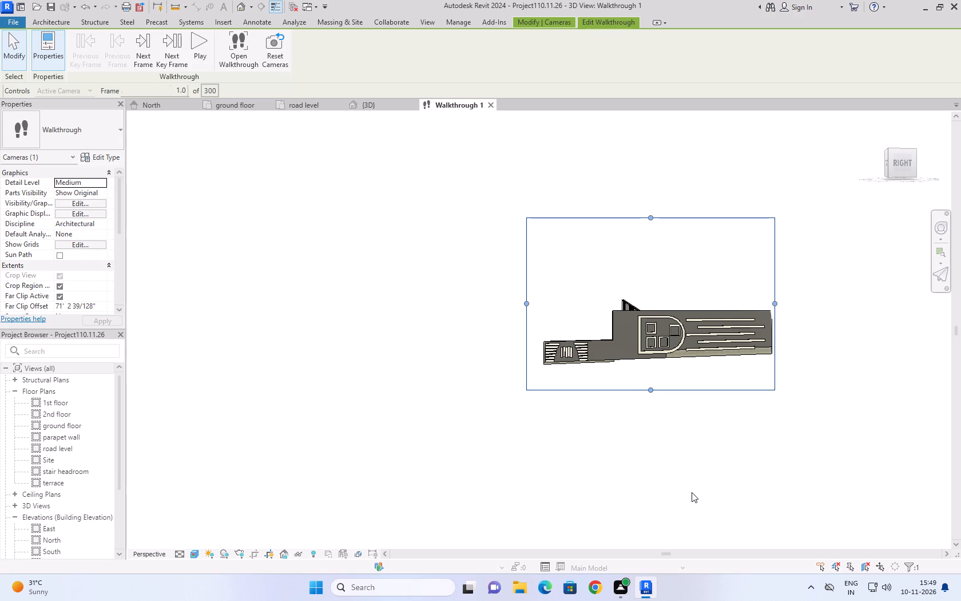
Close the Walkthrough 1 view and return to the ground floor plan.
left_click(491, 106)
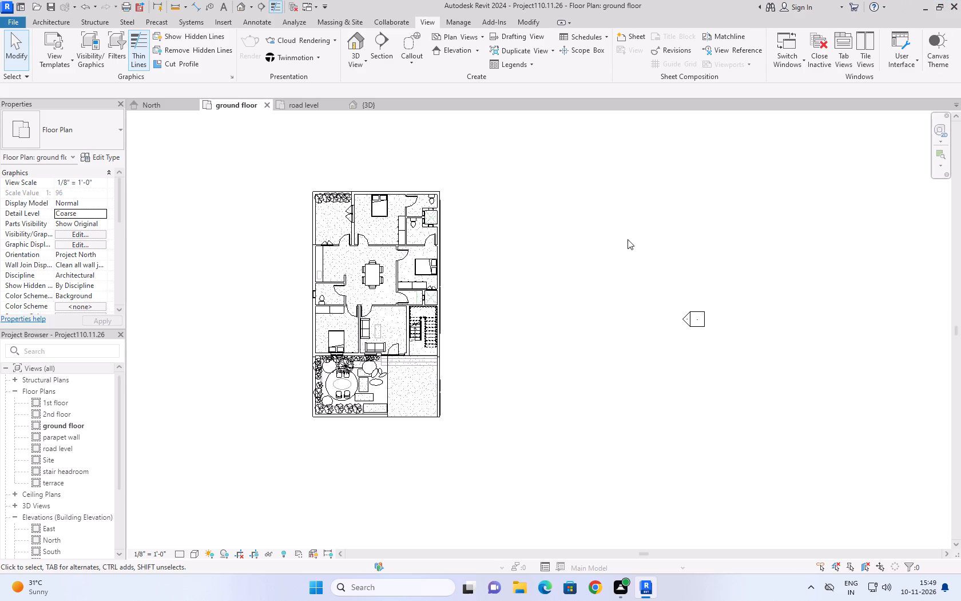
Examine the ground floor plan from the front garden and staircase to the kitchen counter and the rear bedrooms.
scroll(384, 351, "up", 8)
scroll(307, 226, "down", 3)
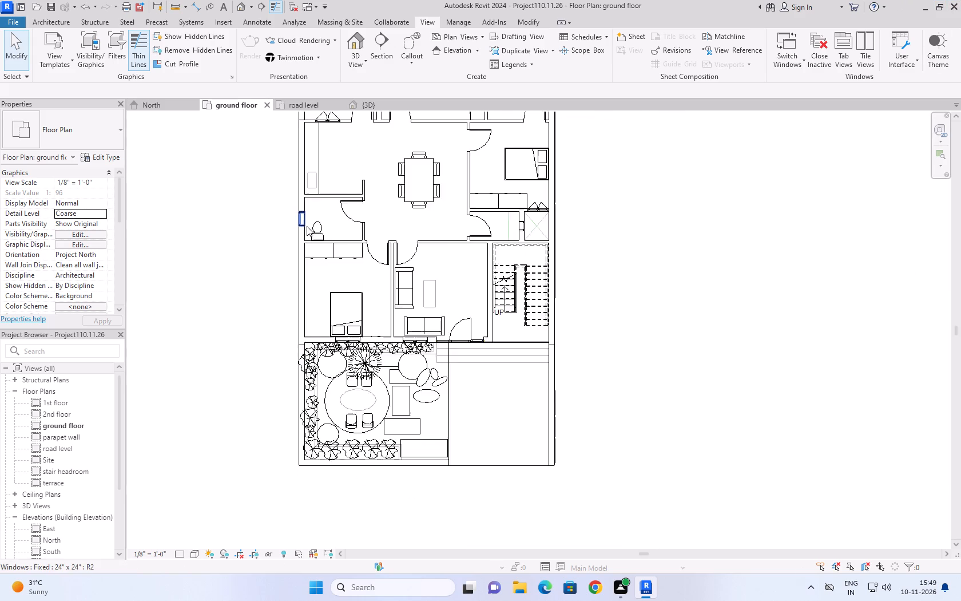
scroll(307, 226, "down", 3)
scroll(287, 371, "up", 5)
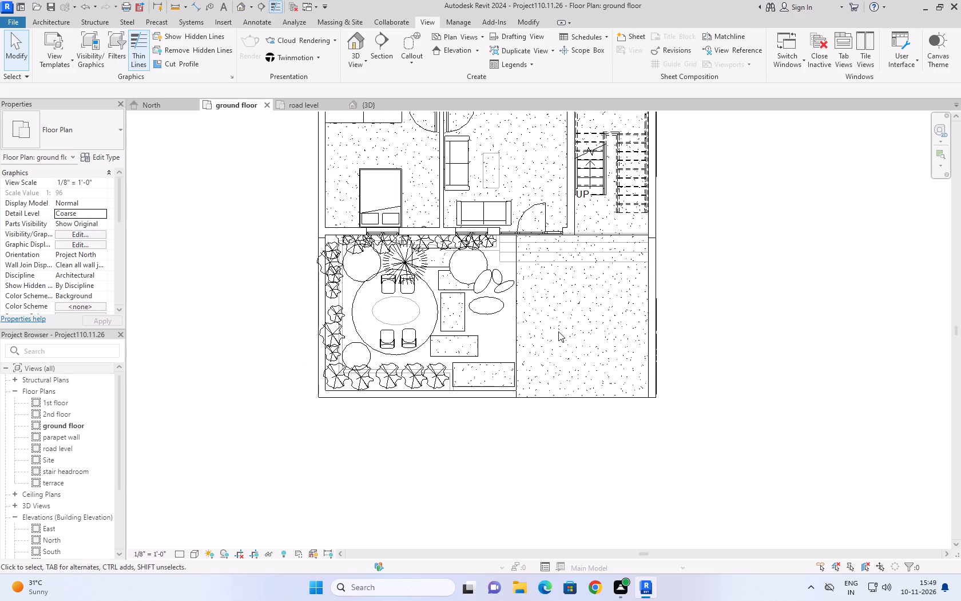
middle_click_drag(583, 332, 467, 414)
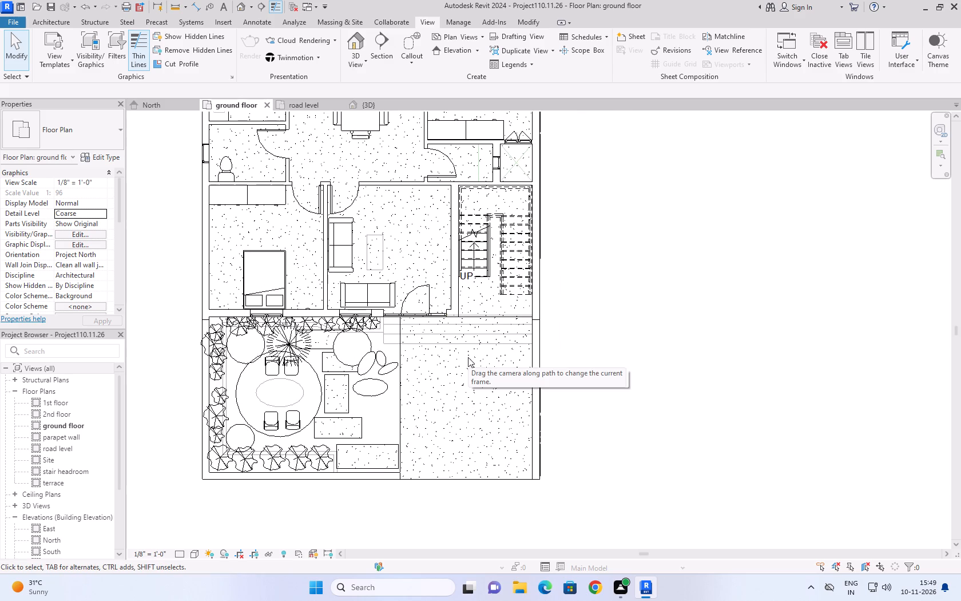
scroll(468, 356, "down", 8)
scroll(490, 364, "up", 3)
scroll(387, 249, "up", 1)
middle_click_drag(390, 253, 354, 326)
scroll(301, 212, "up", 3)
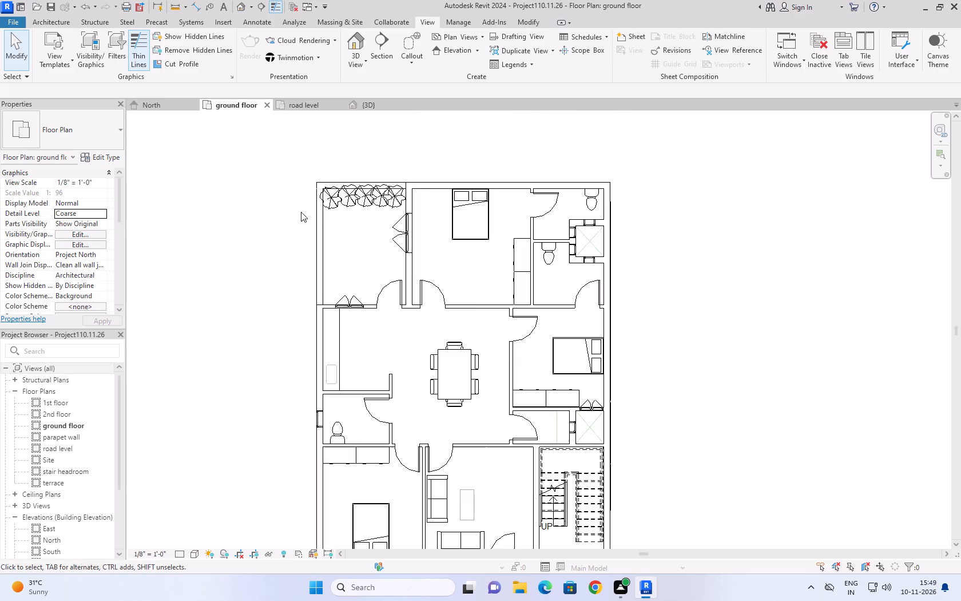
scroll(311, 229, "up", 3)
scroll(478, 248, "up", 2)
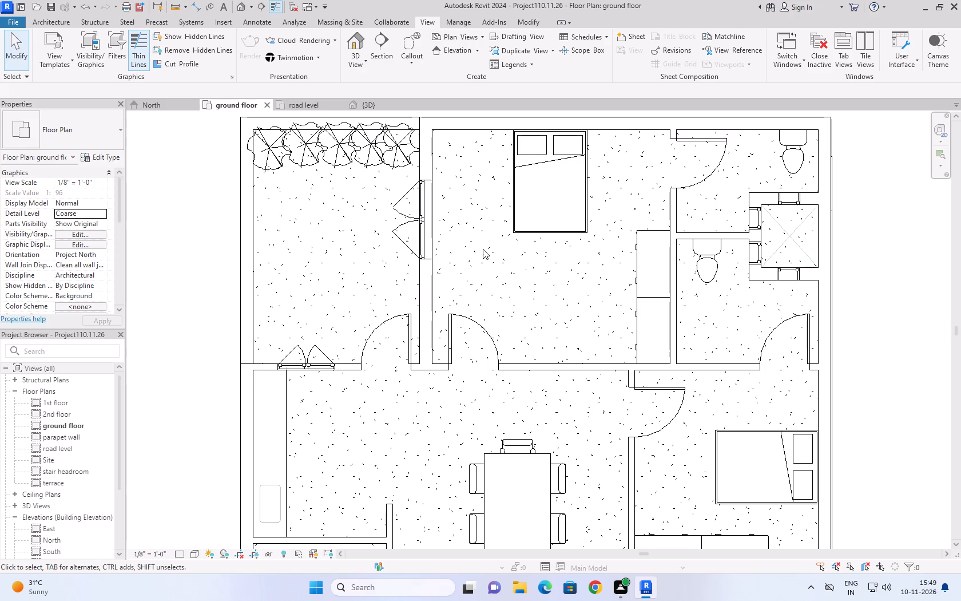
scroll(489, 238, "down", 4)
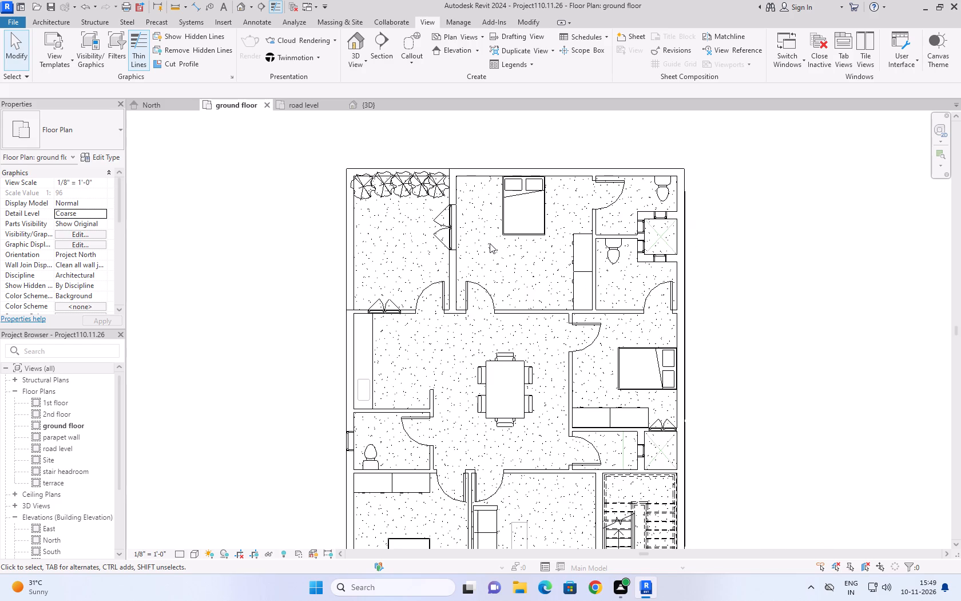
scroll(465, 287, "down", 5)
scroll(419, 332, "up", 1)
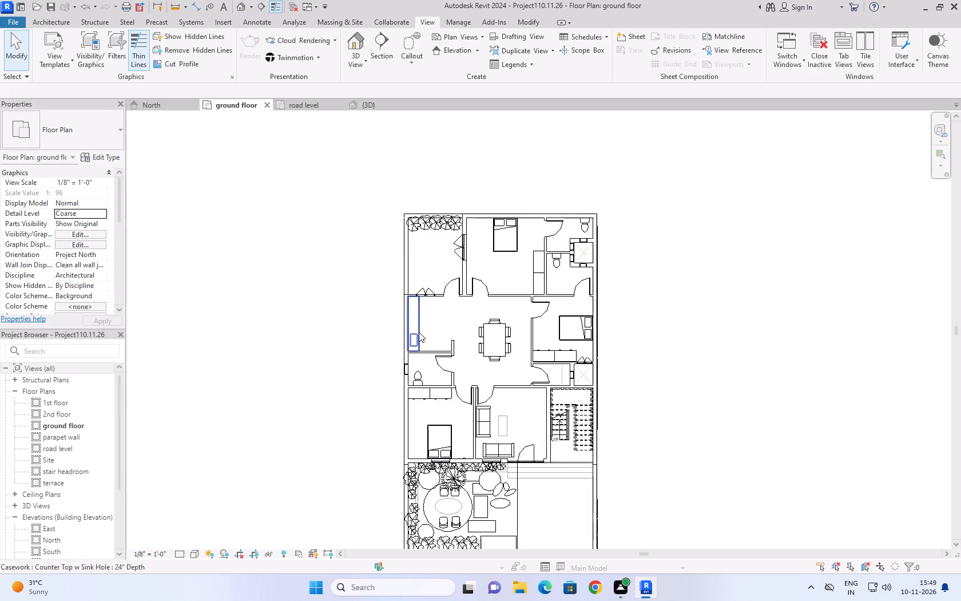
scroll(419, 332, "up", 12)
left_click(264, 326)
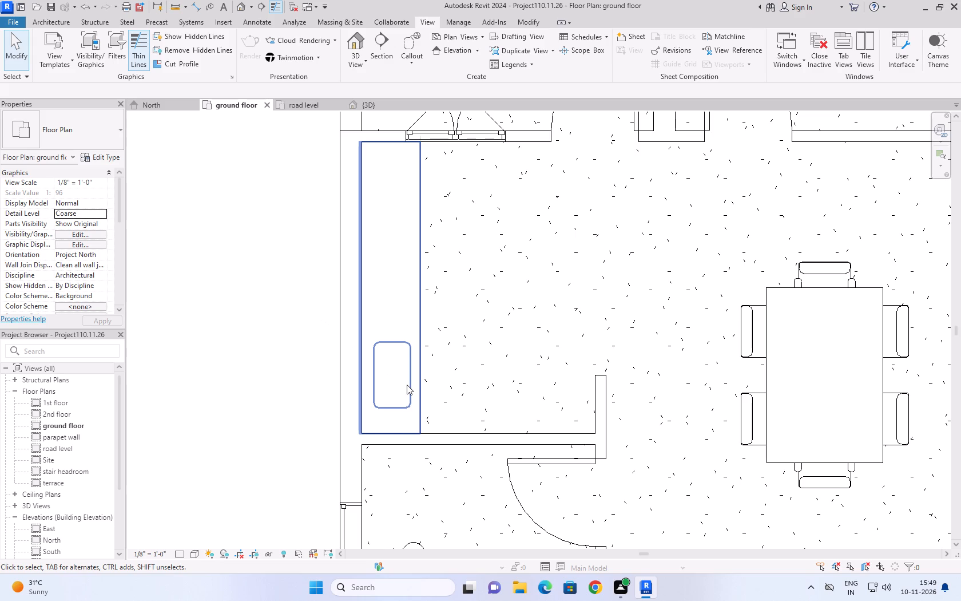
left_click(317, 266)
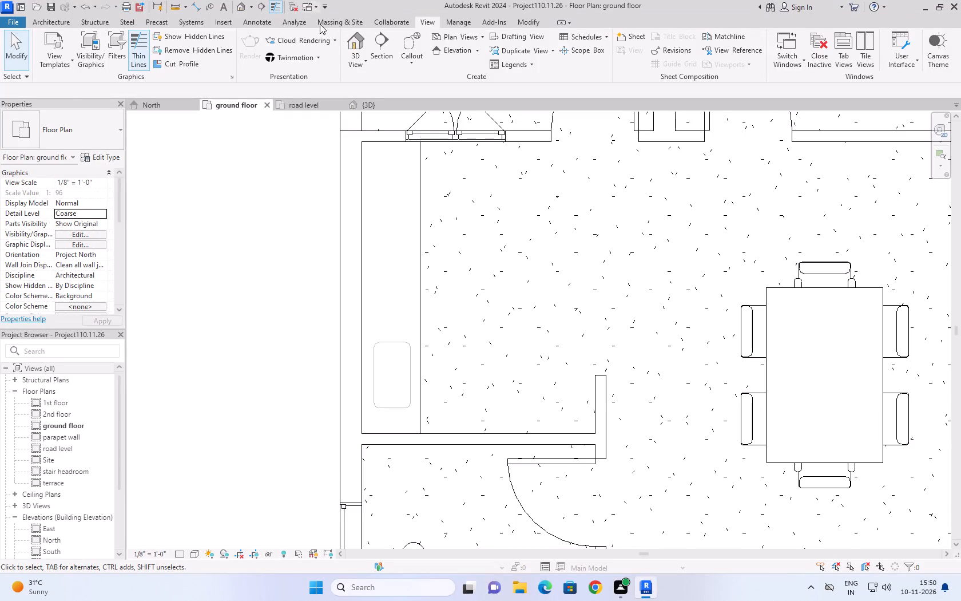
left_click(232, 276)
scroll(232, 276, "down", 14)
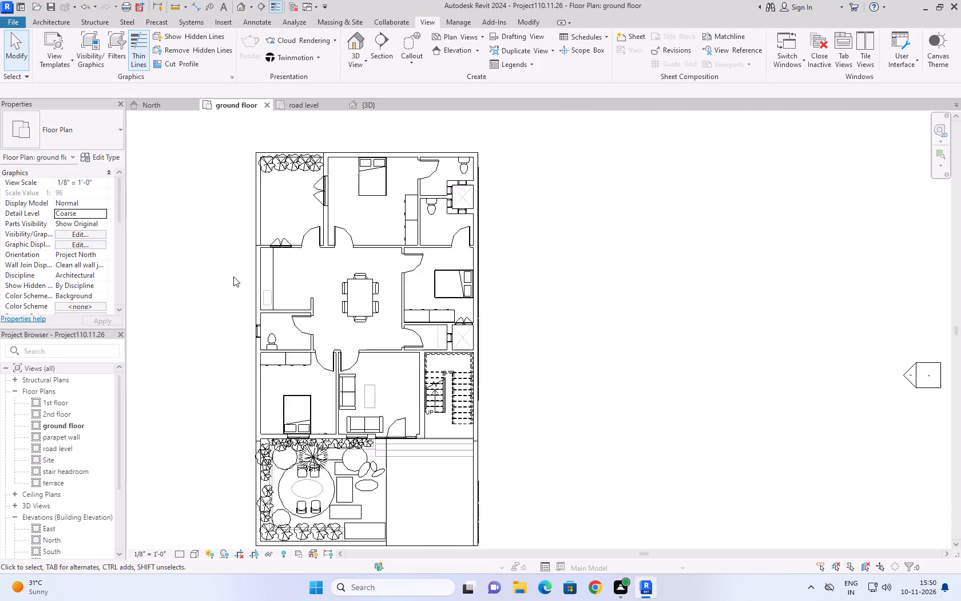
scroll(257, 190, "up", 11)
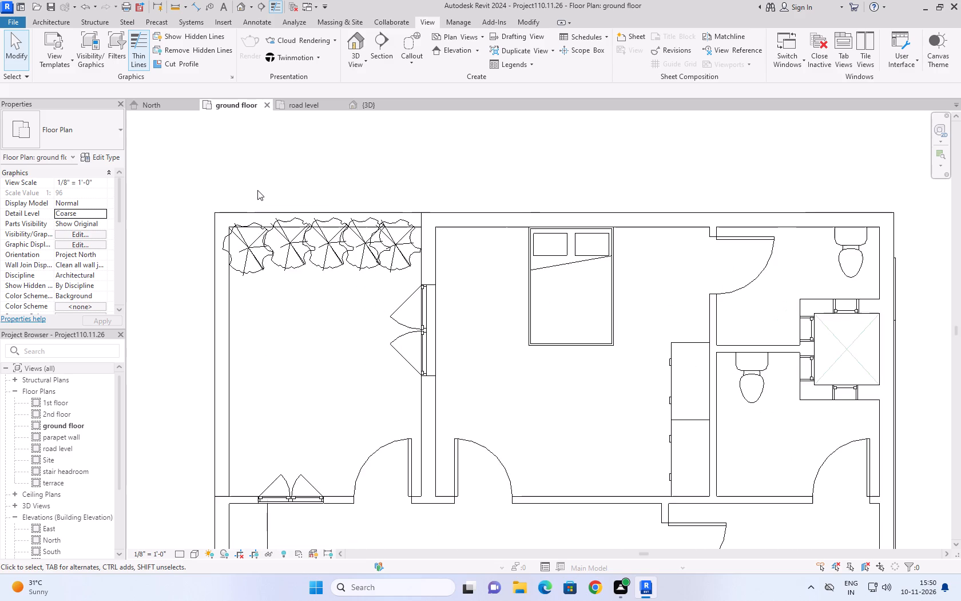
scroll(257, 190, "down", 10)
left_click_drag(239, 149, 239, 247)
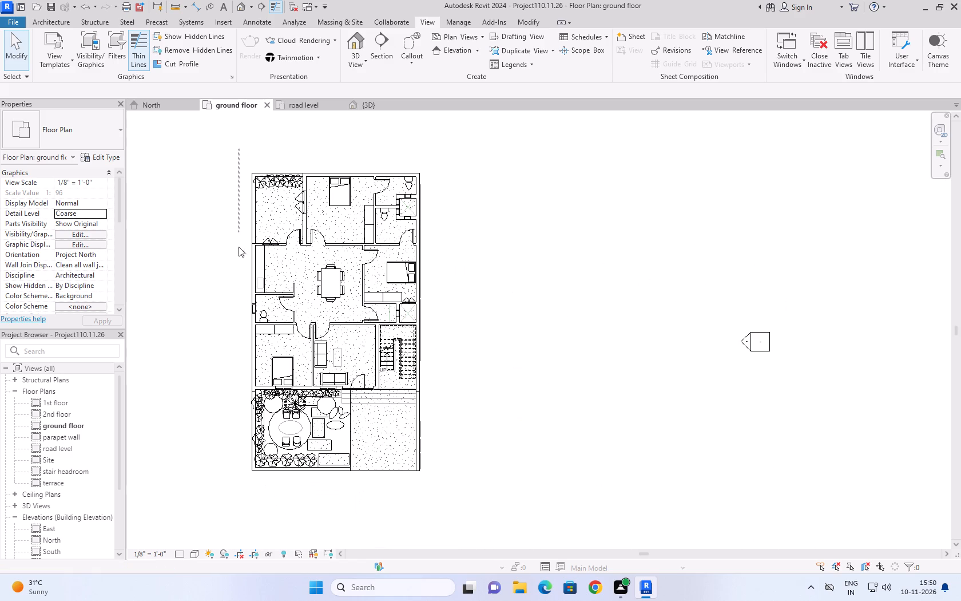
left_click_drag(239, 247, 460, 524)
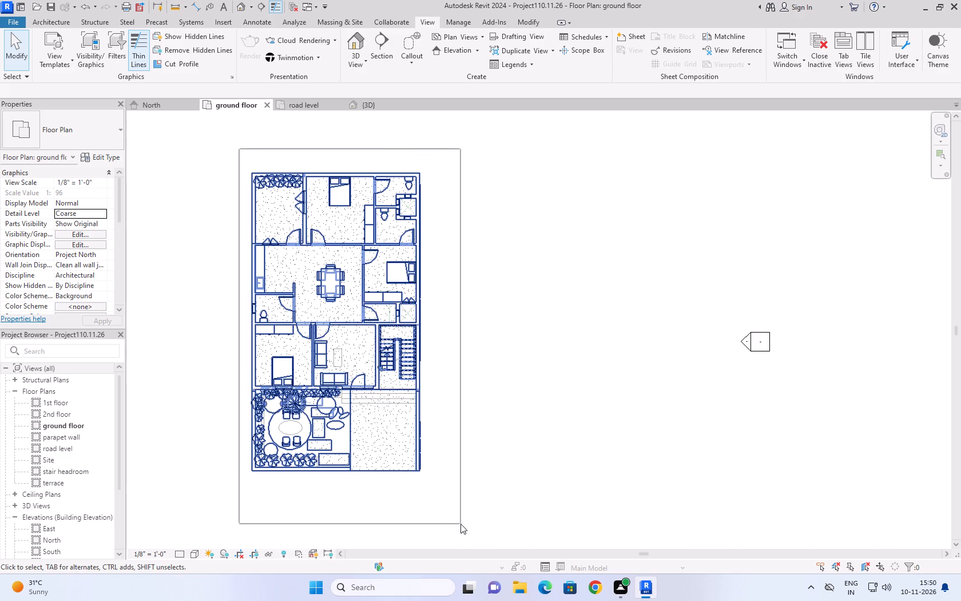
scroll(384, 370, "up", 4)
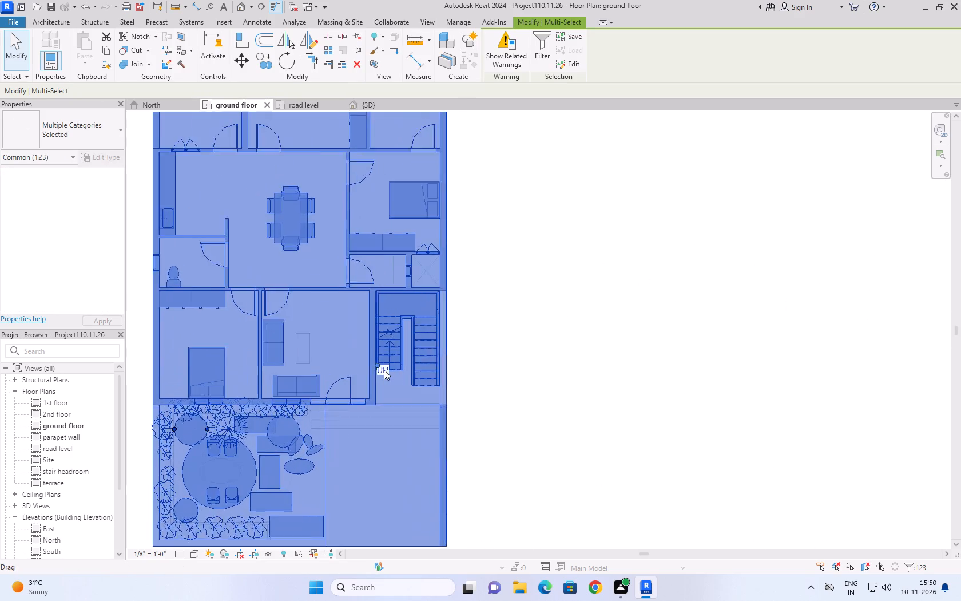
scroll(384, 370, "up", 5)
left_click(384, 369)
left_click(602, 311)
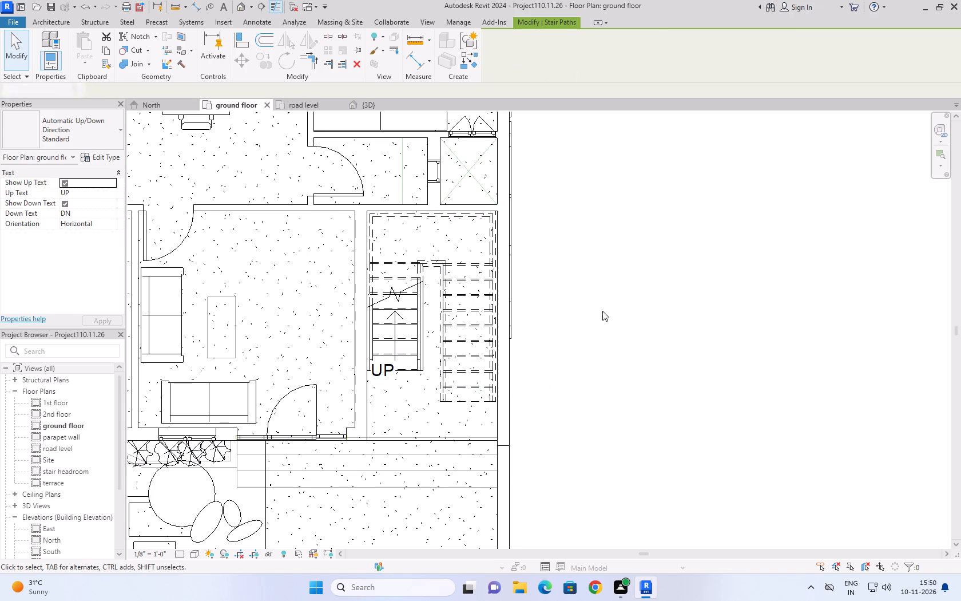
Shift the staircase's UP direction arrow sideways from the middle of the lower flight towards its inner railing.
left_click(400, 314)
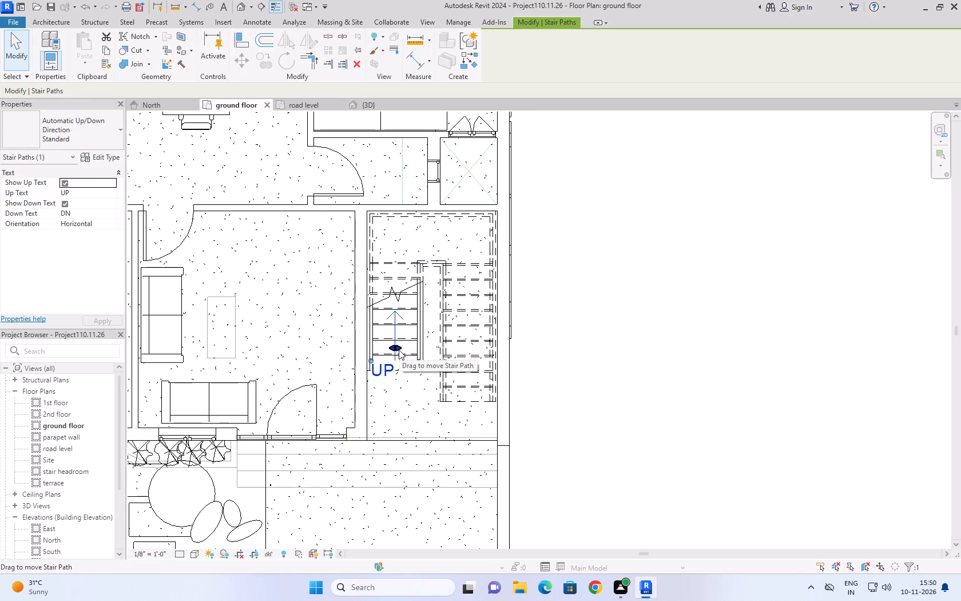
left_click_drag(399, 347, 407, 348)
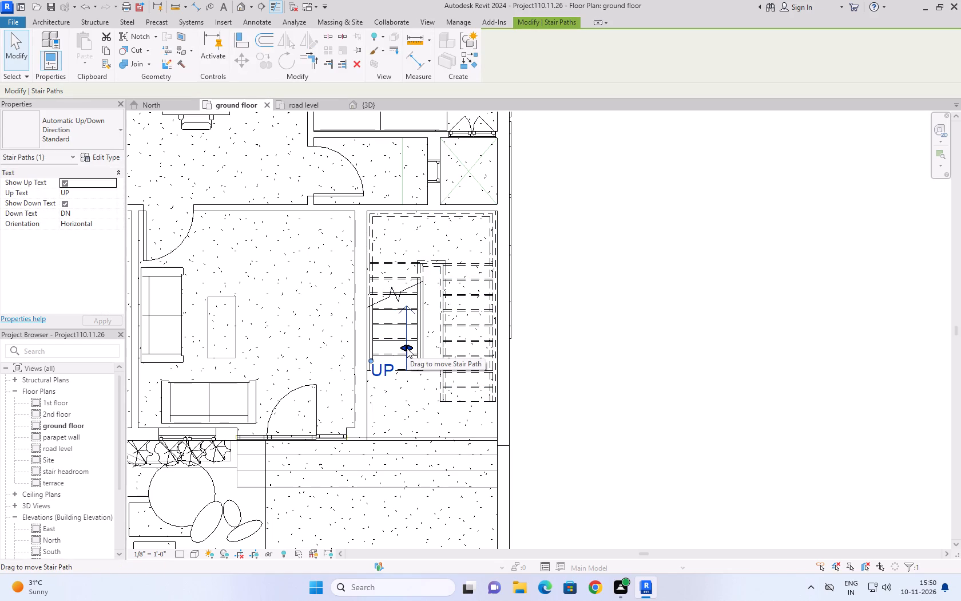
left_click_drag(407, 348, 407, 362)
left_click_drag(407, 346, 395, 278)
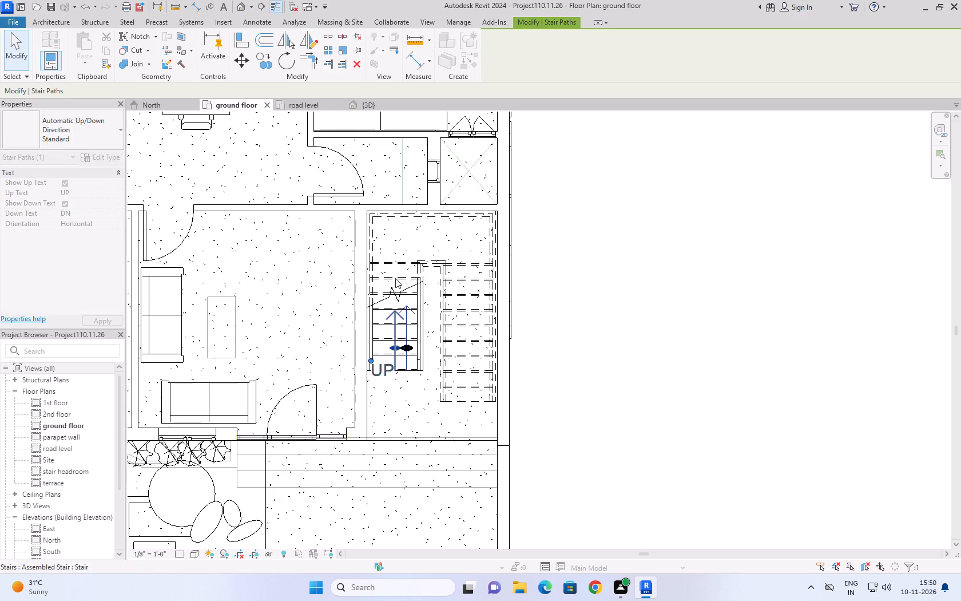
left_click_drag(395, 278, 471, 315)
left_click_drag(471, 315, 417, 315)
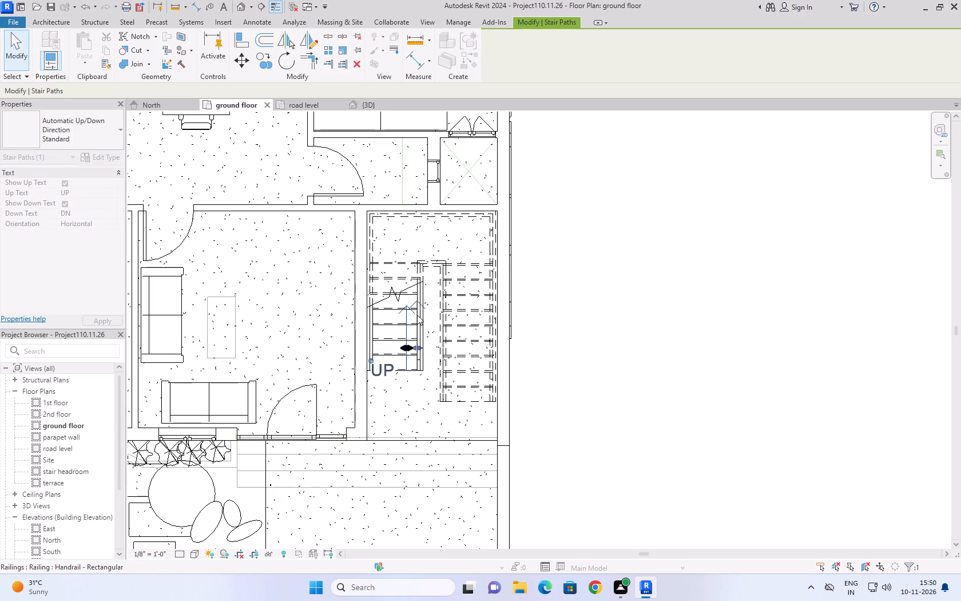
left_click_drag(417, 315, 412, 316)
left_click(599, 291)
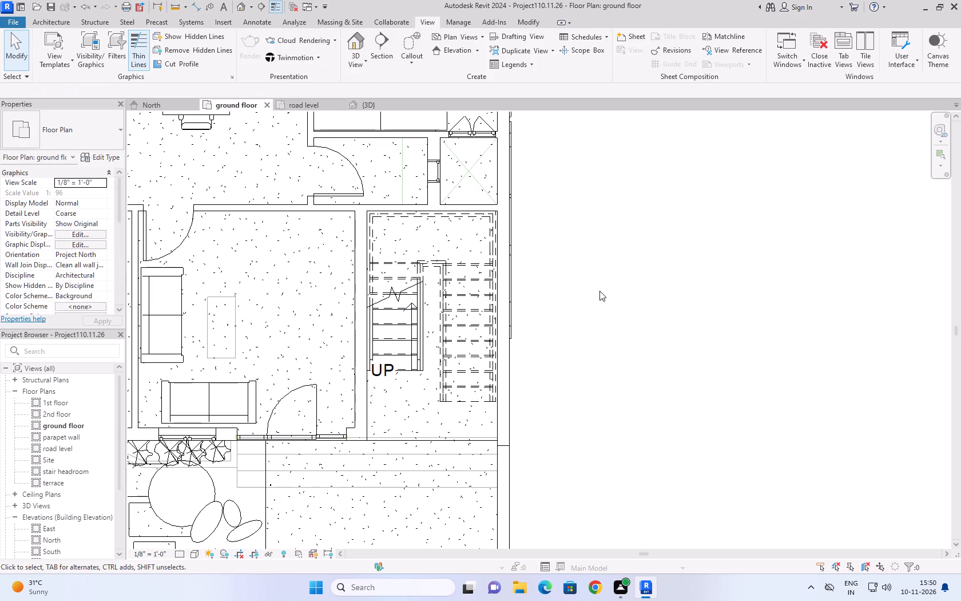
Move the staircase's UP direction arrow to the middle of the lower flight's treads.
left_click(409, 304)
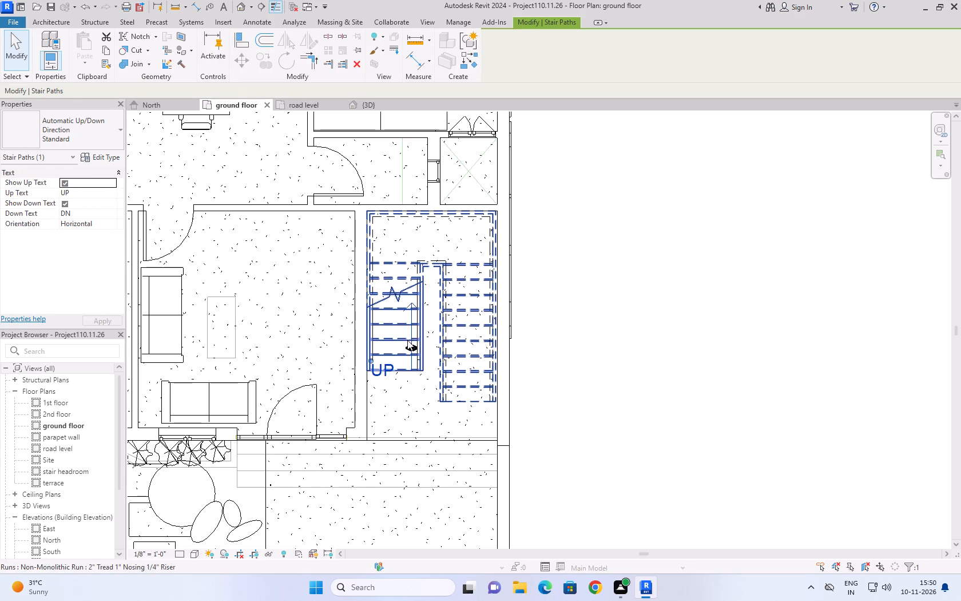
left_click_drag(407, 348, 399, 346)
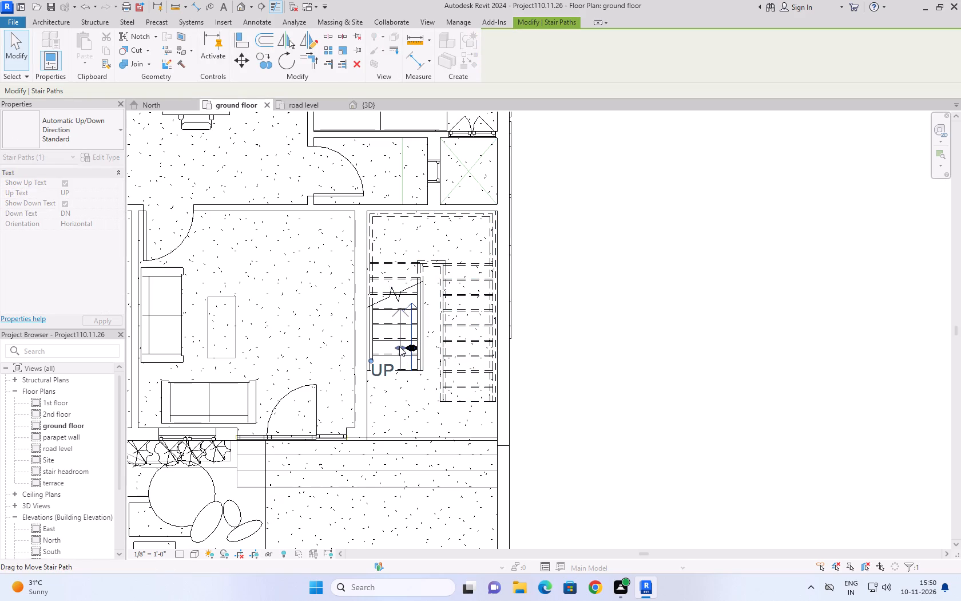
left_click_drag(399, 346, 396, 345)
left_click(540, 316)
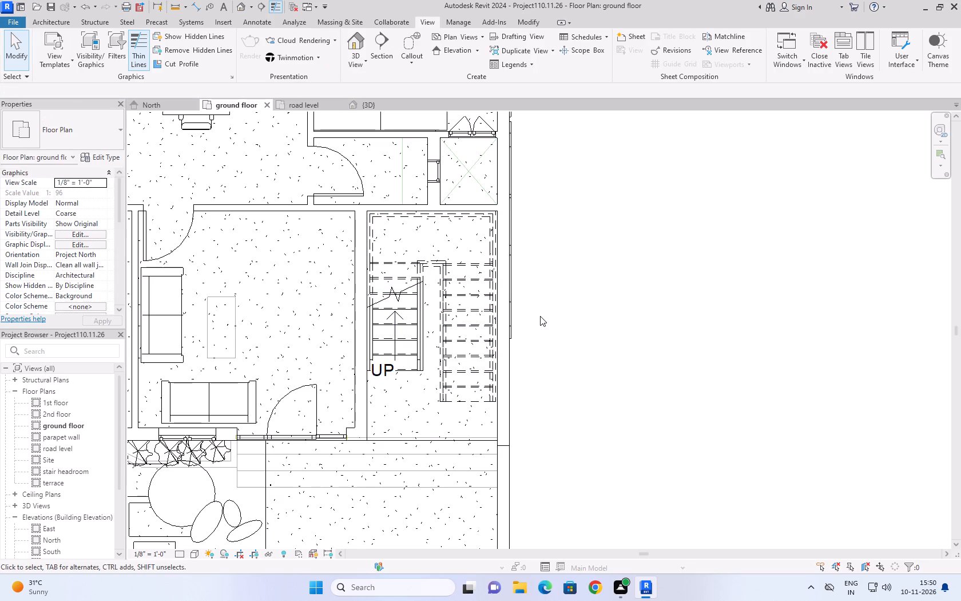
Switch to the {3D} view of the house and apply the Realistic visual style.
scroll(540, 316, "down", 8)
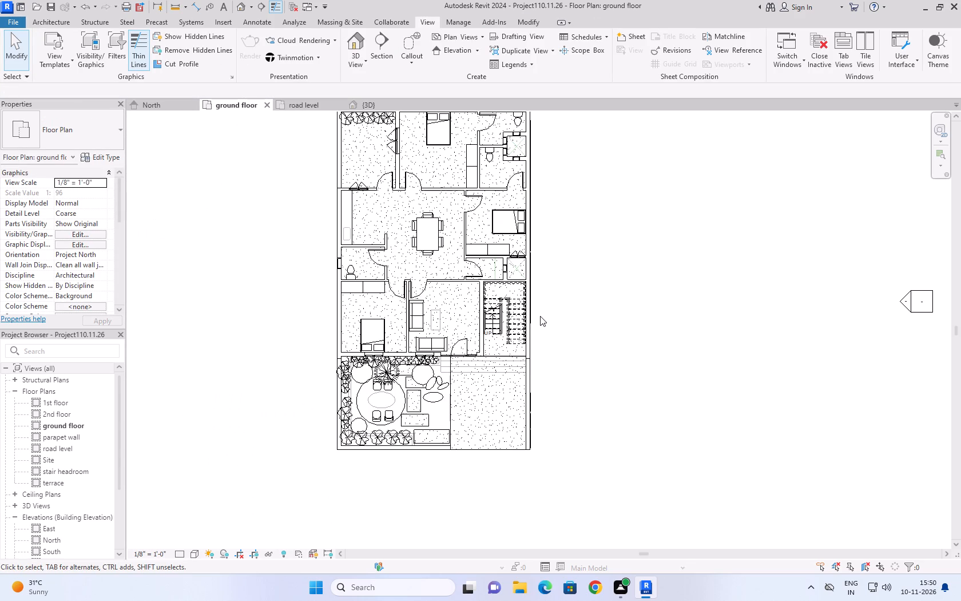
middle_click_drag(610, 271, 628, 375)
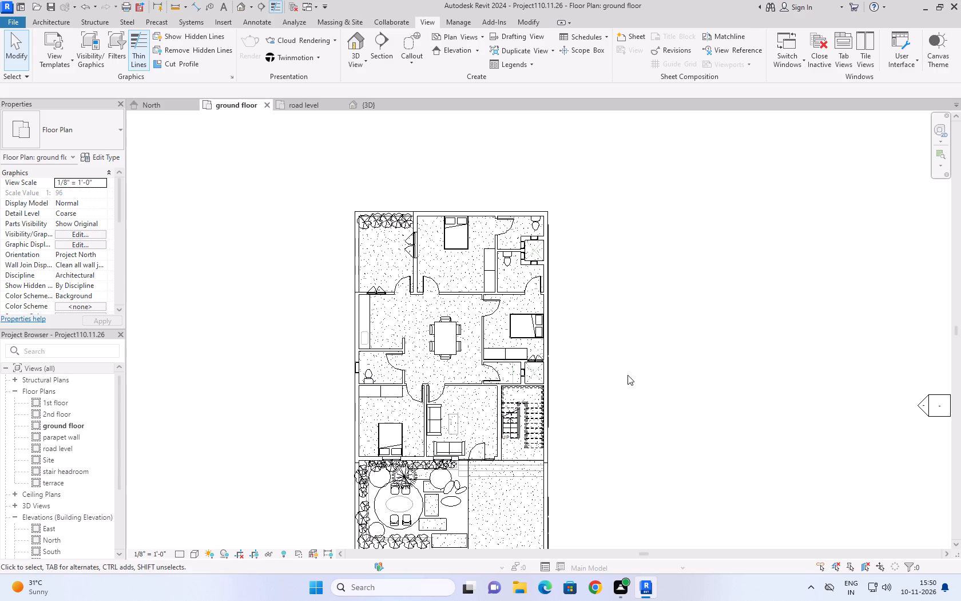
scroll(660, 322, "down", 4)
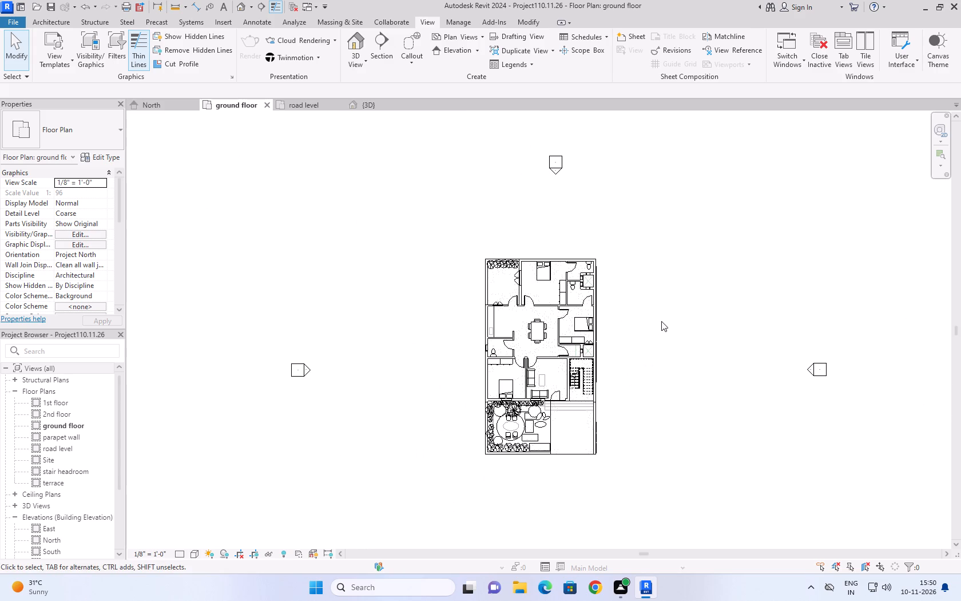
left_click(20, 57)
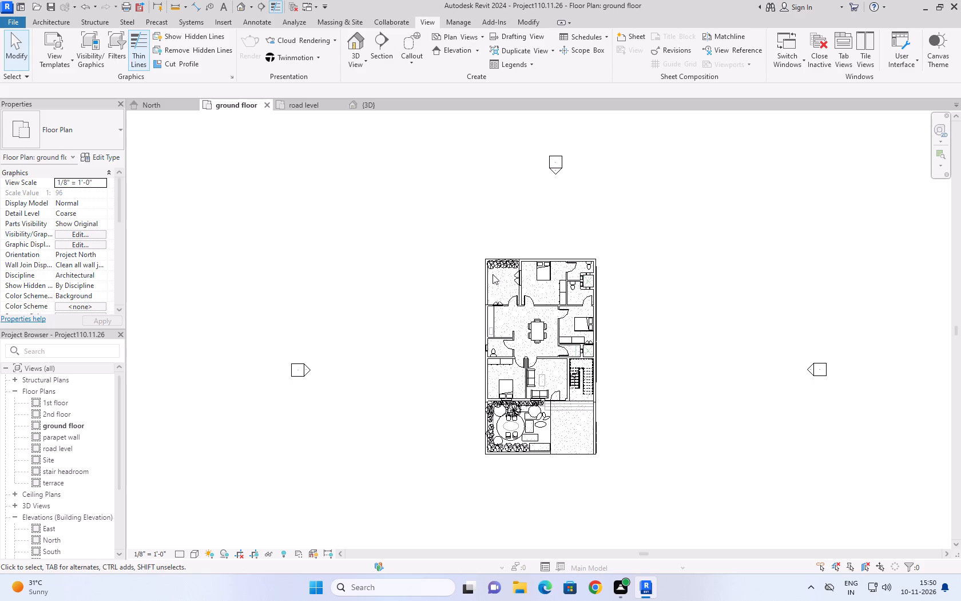
left_click(369, 105)
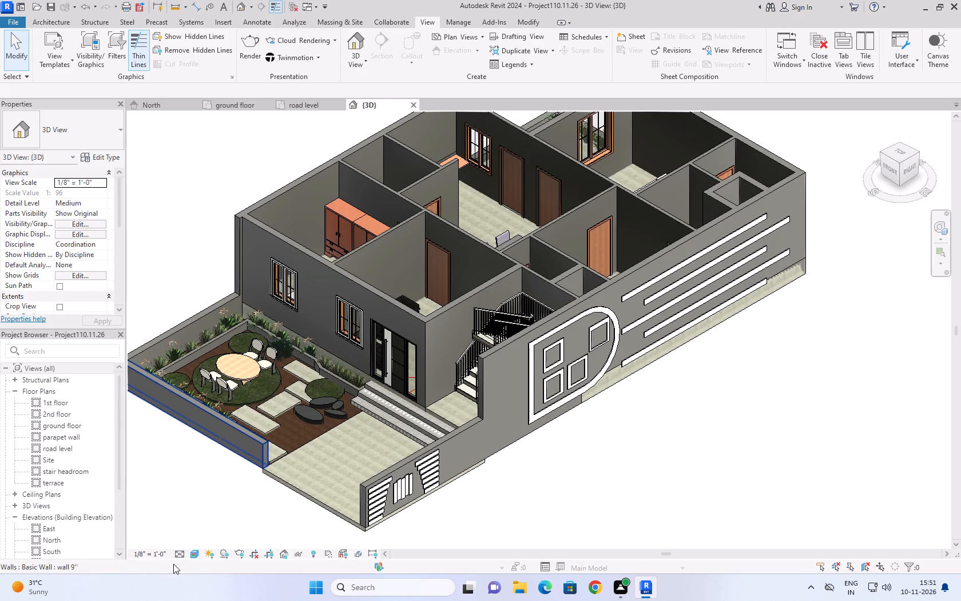
left_click(196, 554)
left_click(204, 538)
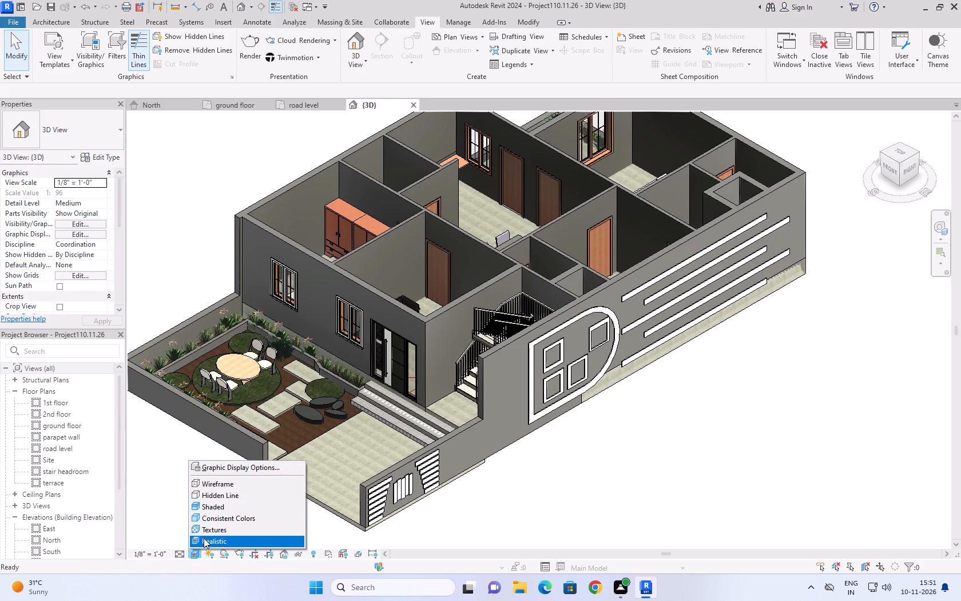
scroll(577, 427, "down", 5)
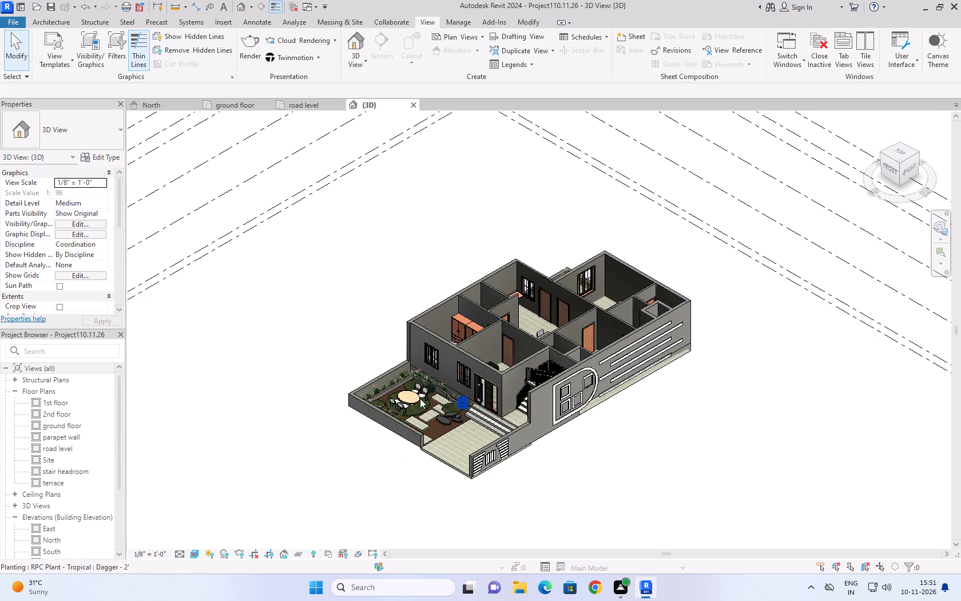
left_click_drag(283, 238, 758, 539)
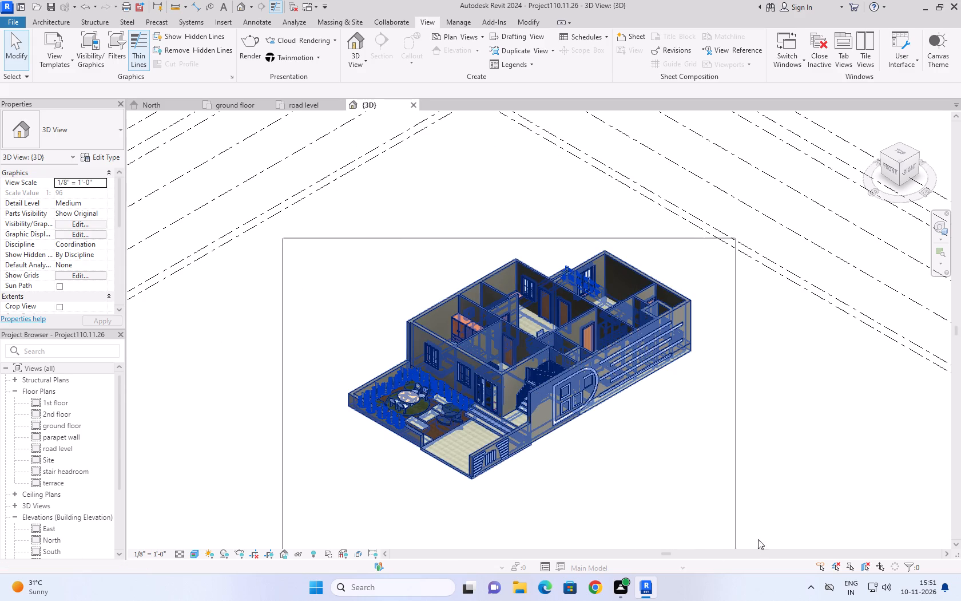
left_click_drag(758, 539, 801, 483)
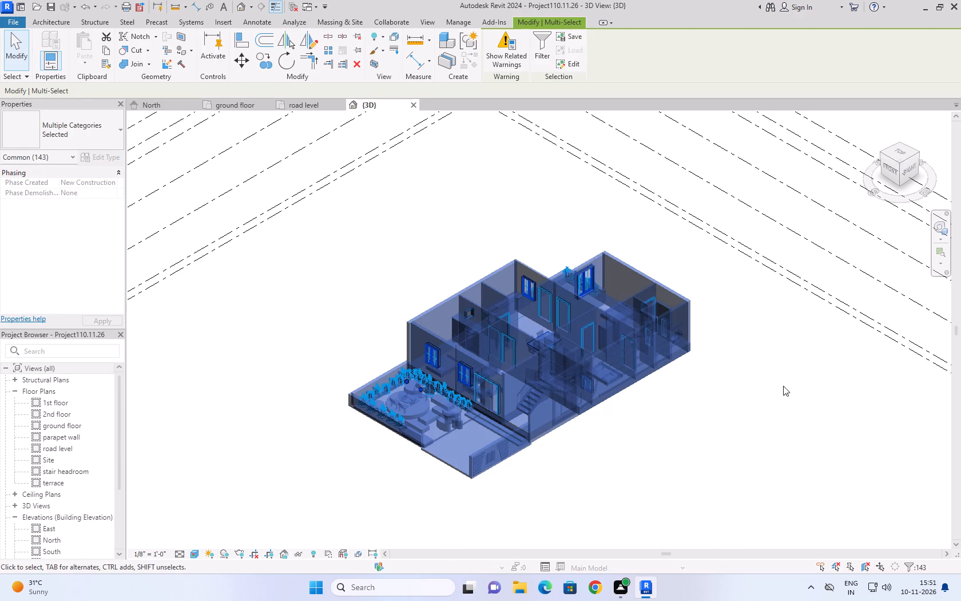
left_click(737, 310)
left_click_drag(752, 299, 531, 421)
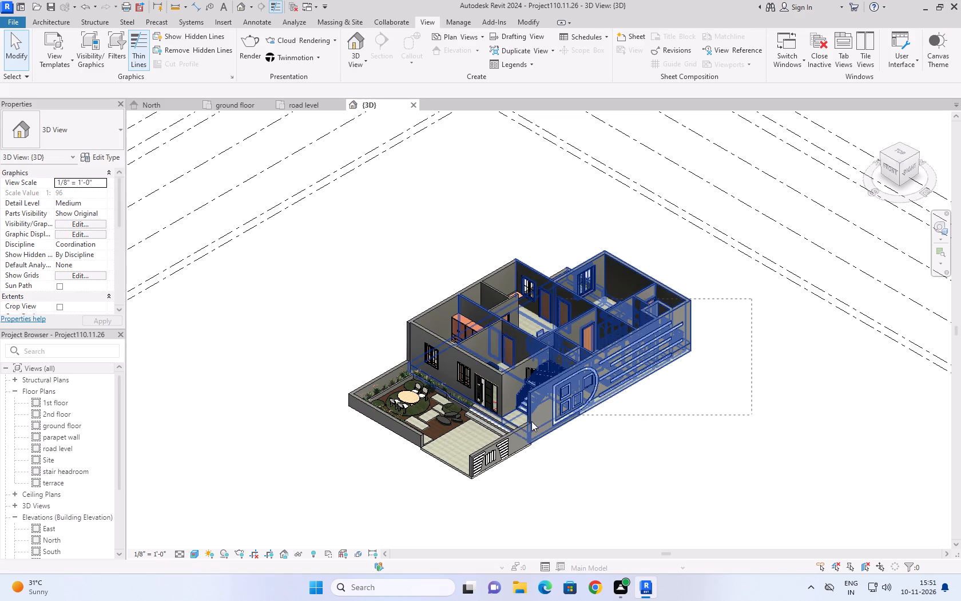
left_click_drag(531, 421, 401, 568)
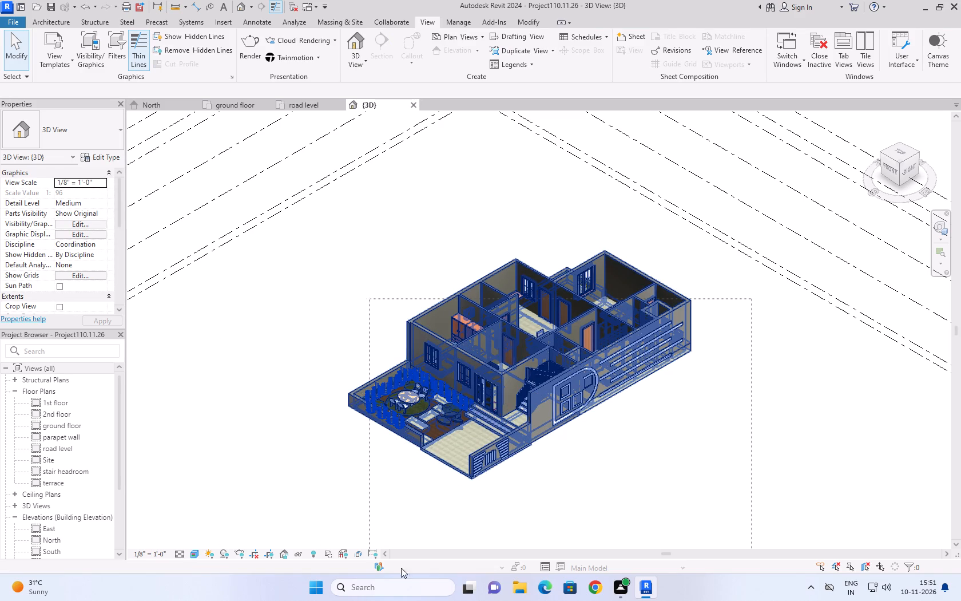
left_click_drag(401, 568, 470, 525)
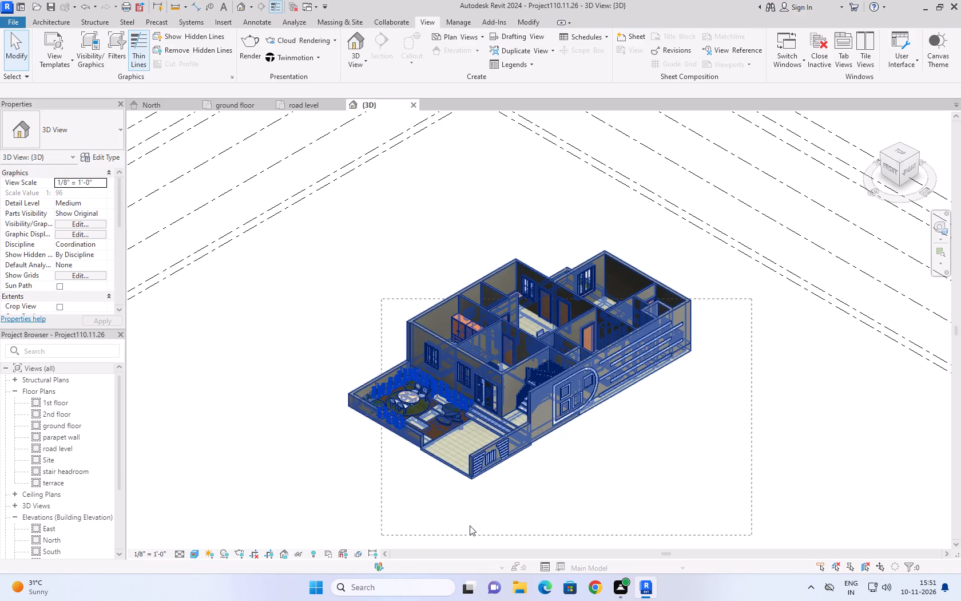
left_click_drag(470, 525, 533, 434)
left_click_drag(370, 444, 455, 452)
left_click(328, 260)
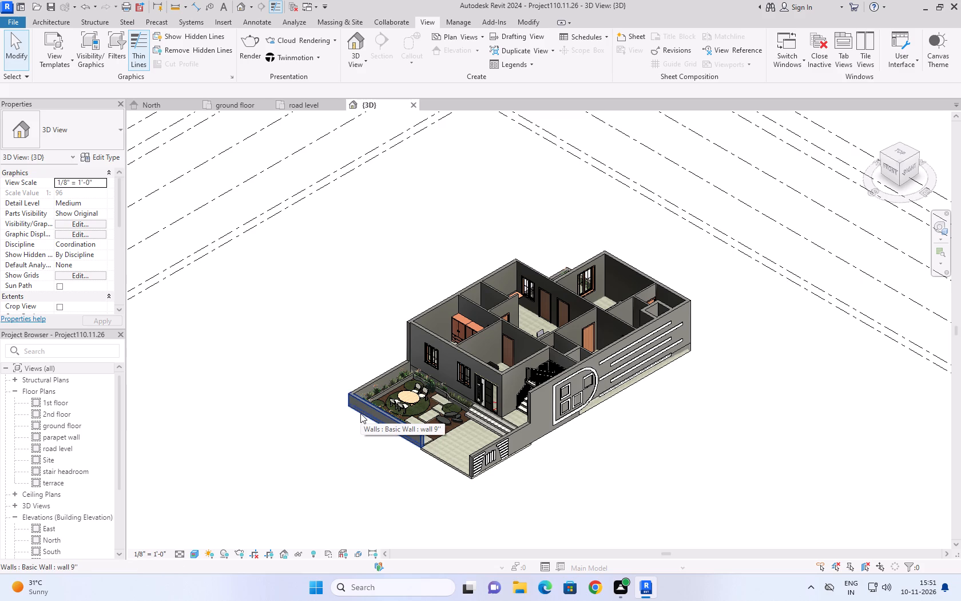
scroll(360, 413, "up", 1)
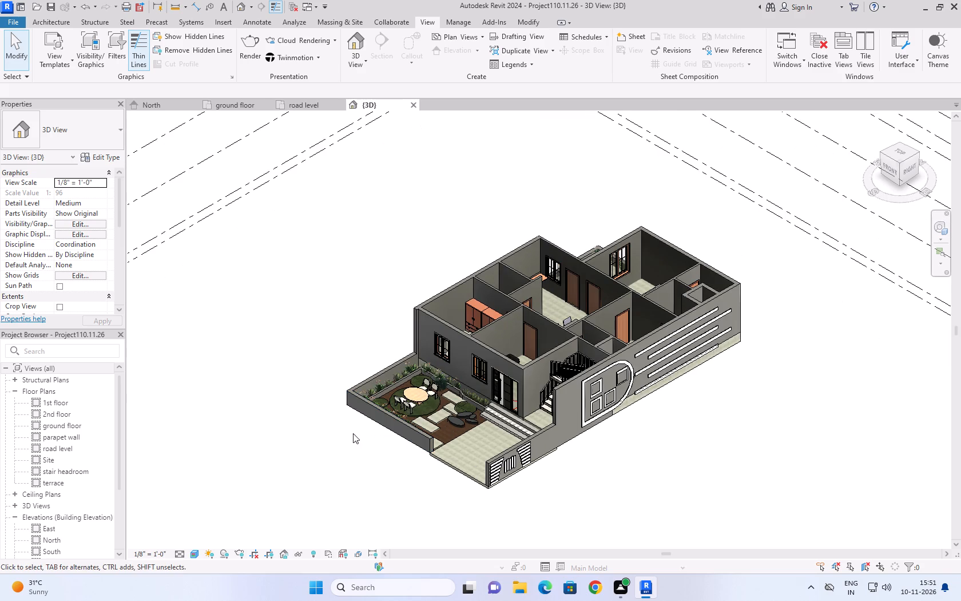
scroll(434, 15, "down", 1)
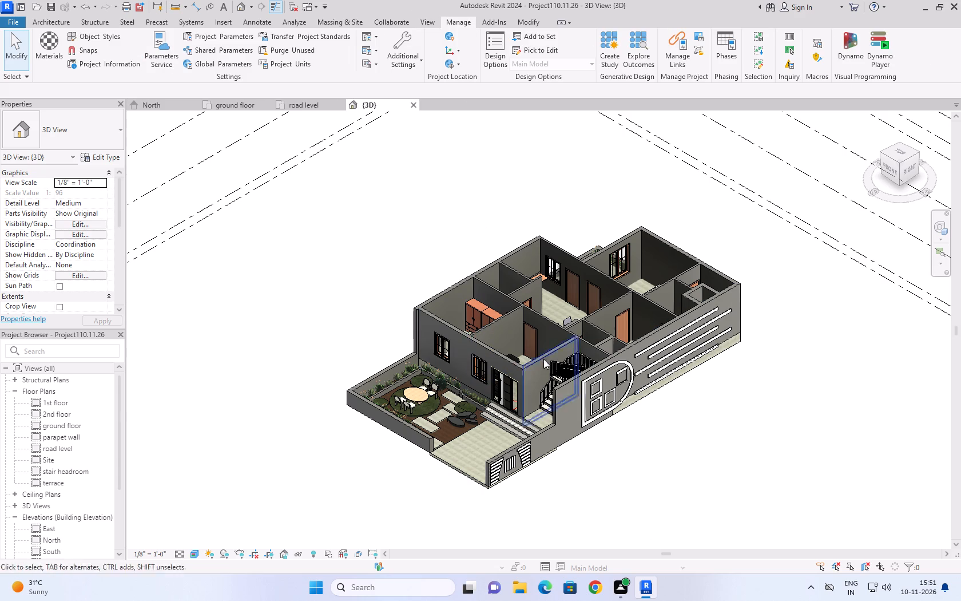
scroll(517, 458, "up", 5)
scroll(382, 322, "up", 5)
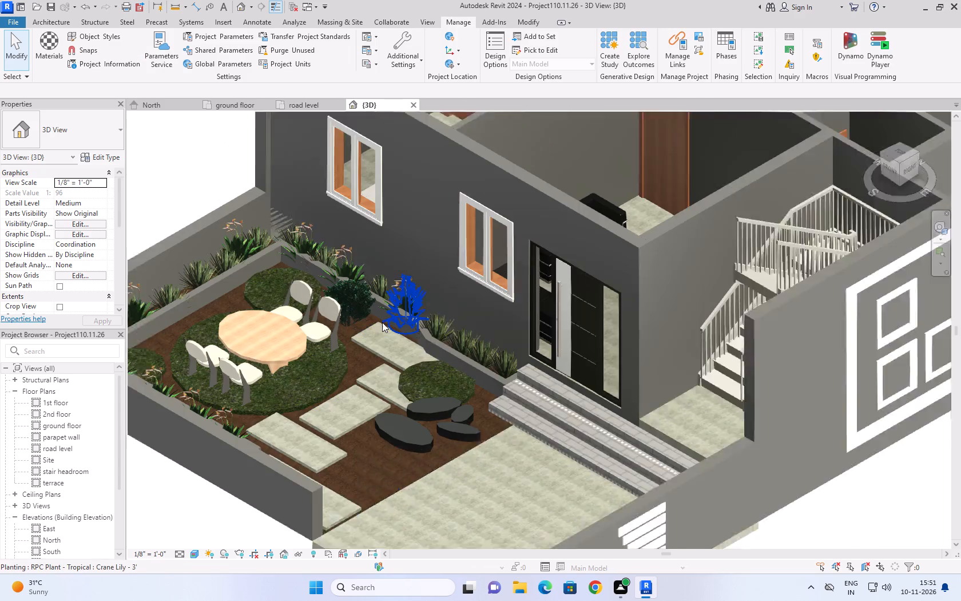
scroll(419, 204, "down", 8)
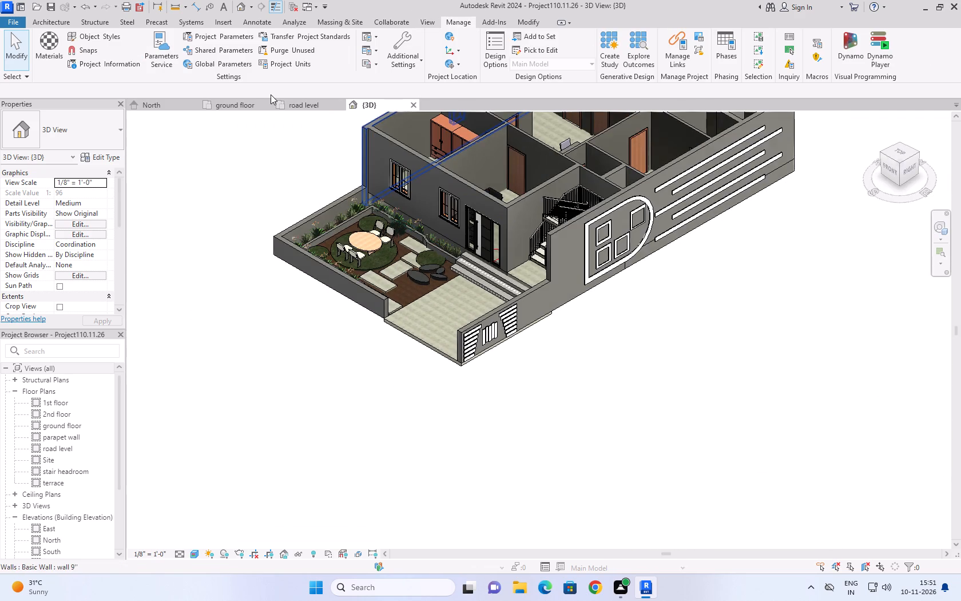
Return to the ground floor plan and frame the whole house with open space around it.
left_click(238, 100)
scroll(613, 247, "down", 4)
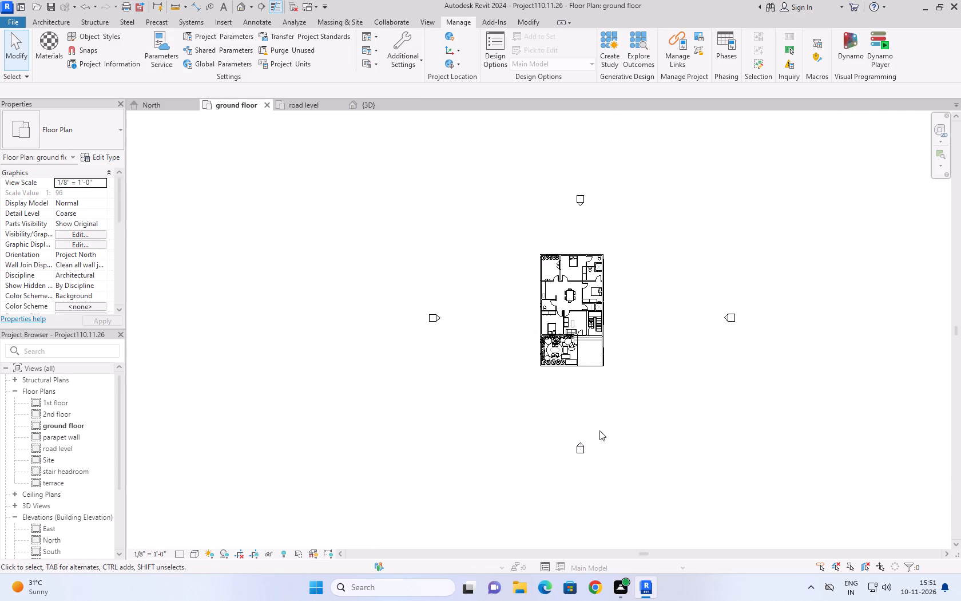
scroll(591, 452, "up", 4)
middle_click_drag(626, 363, 495, 446)
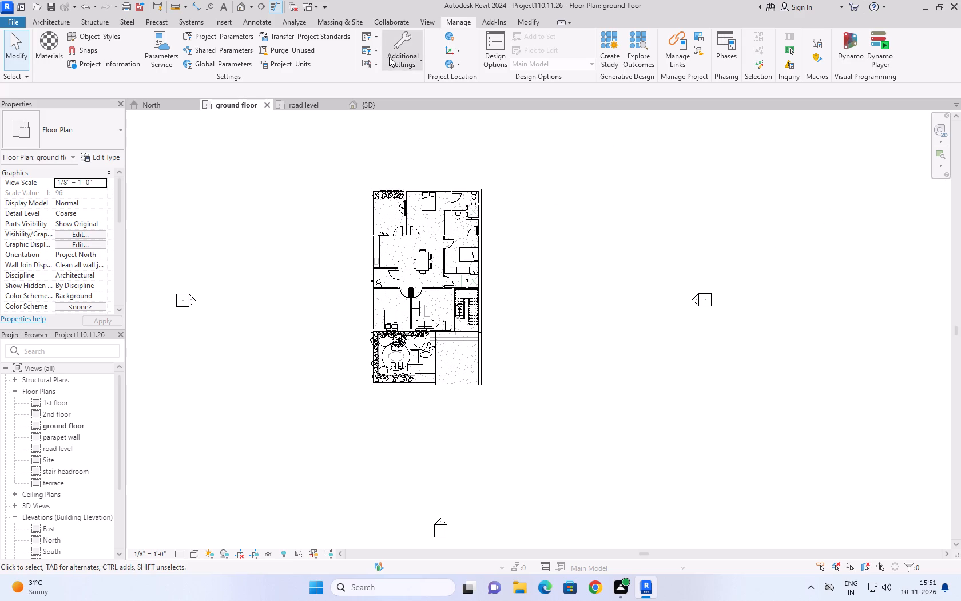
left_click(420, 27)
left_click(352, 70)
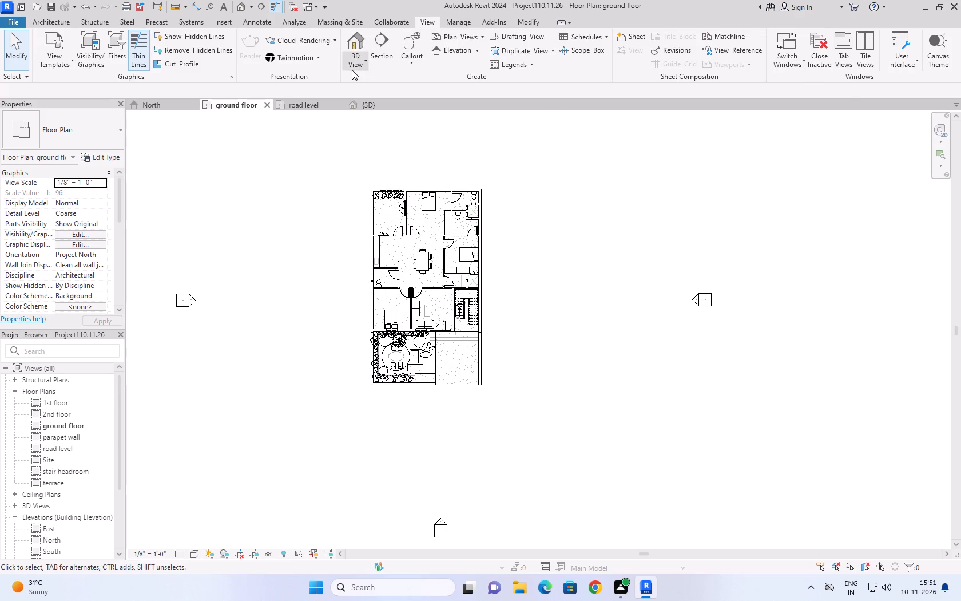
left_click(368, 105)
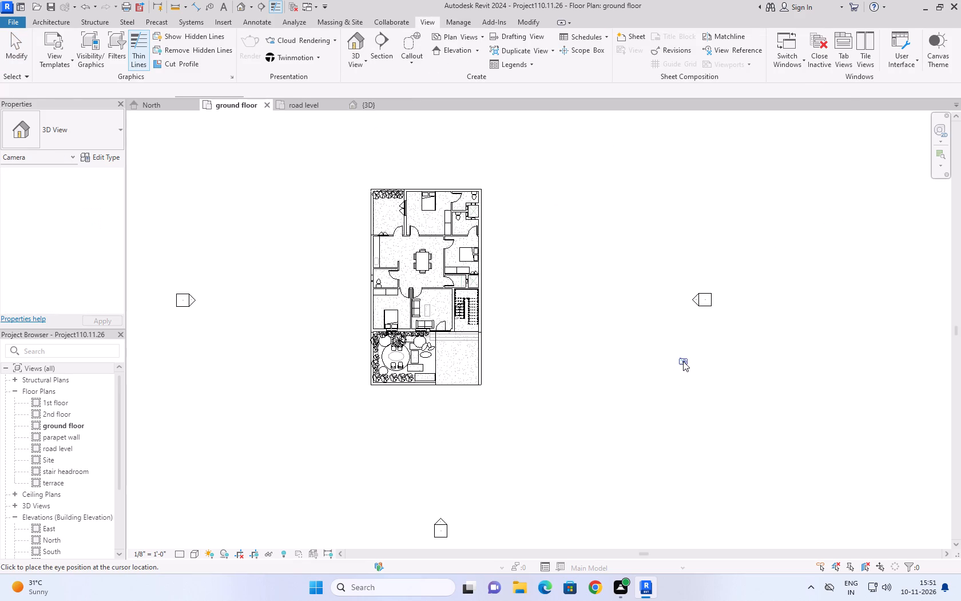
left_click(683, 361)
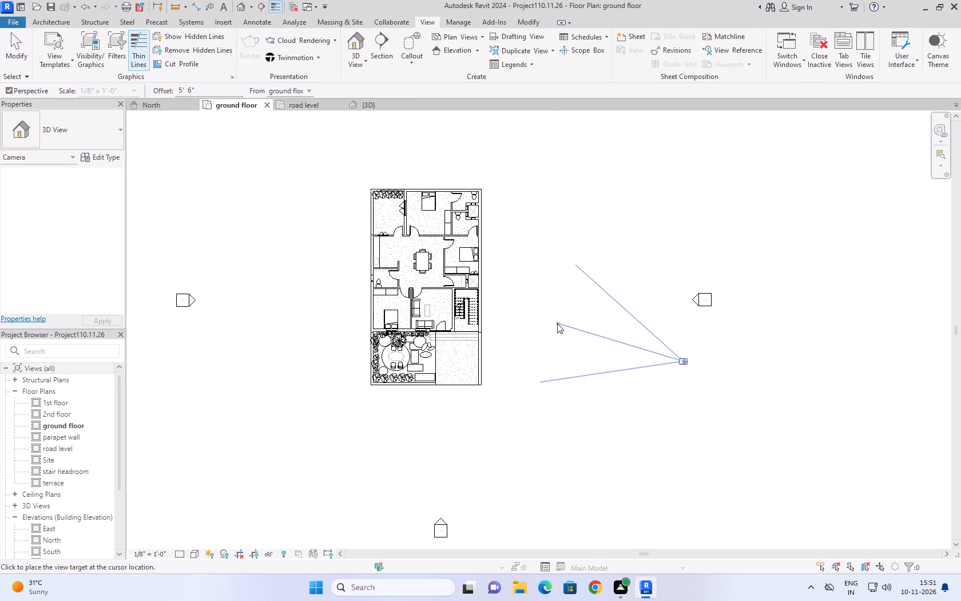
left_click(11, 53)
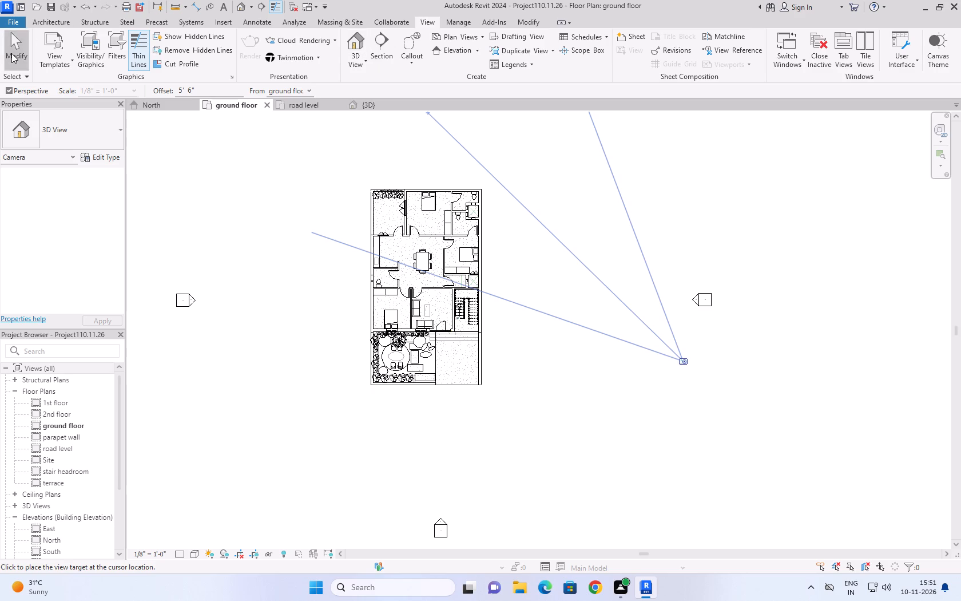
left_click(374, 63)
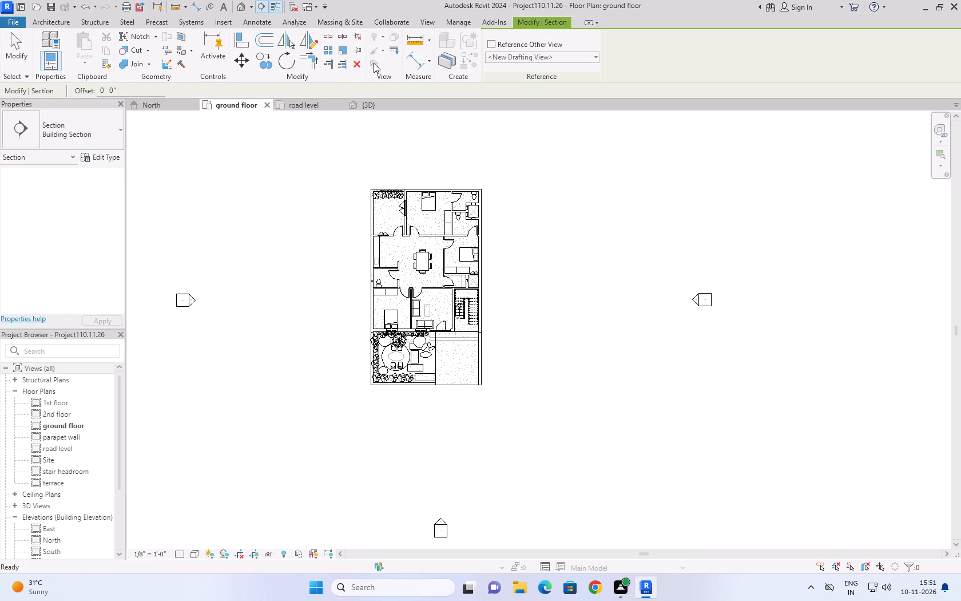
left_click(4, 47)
Create a walkthrough with three key frames, curving from open space east of the house into the paved bay beside the front garden.
left_click(364, 60)
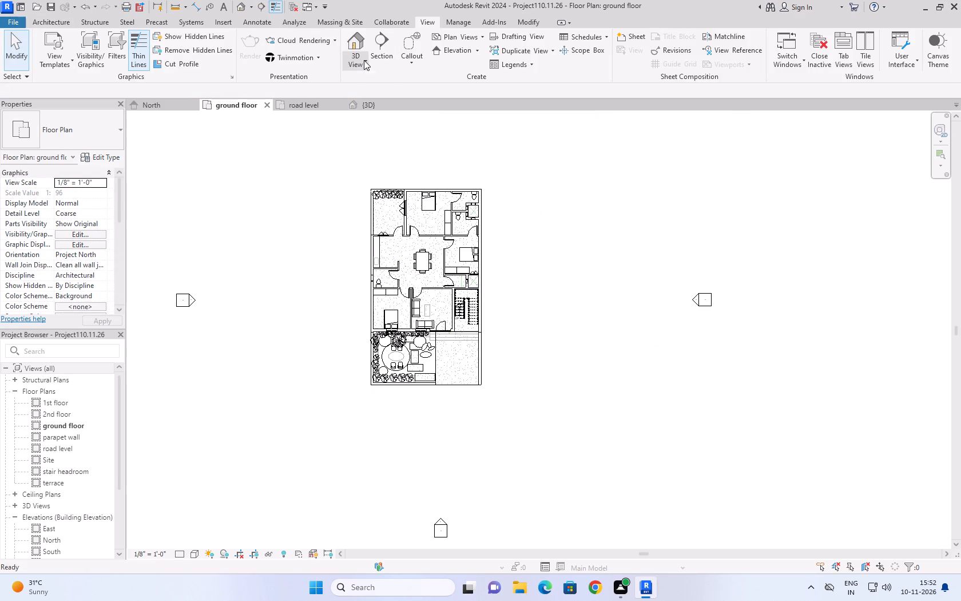
left_click_drag(374, 115, 374, 122)
left_click(374, 124)
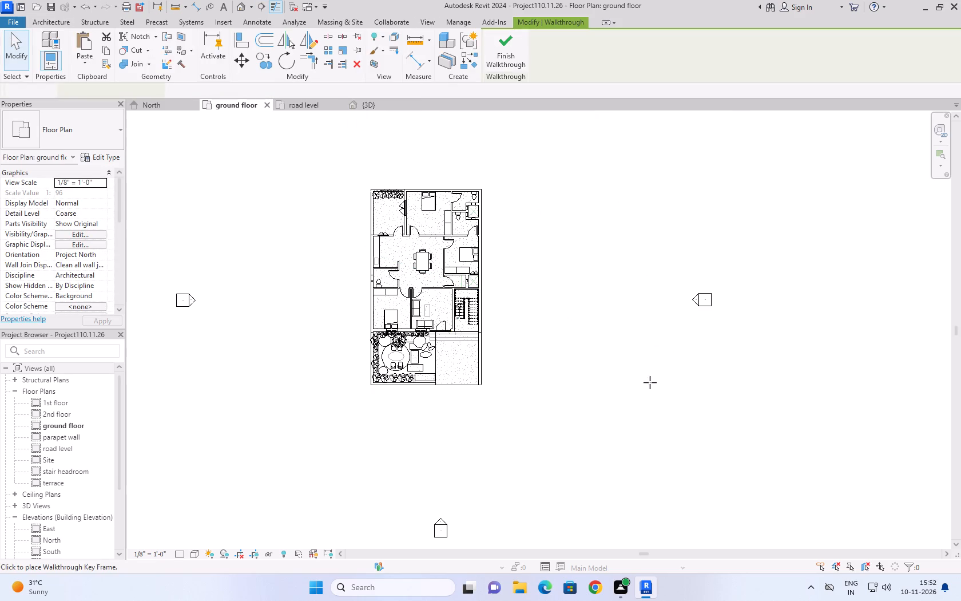
left_click(689, 359)
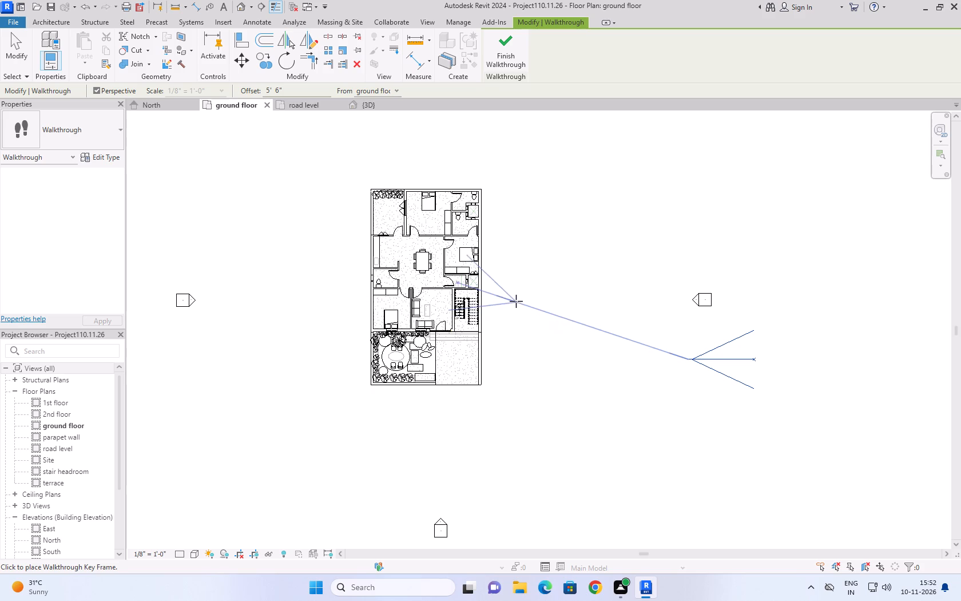
left_click(591, 325)
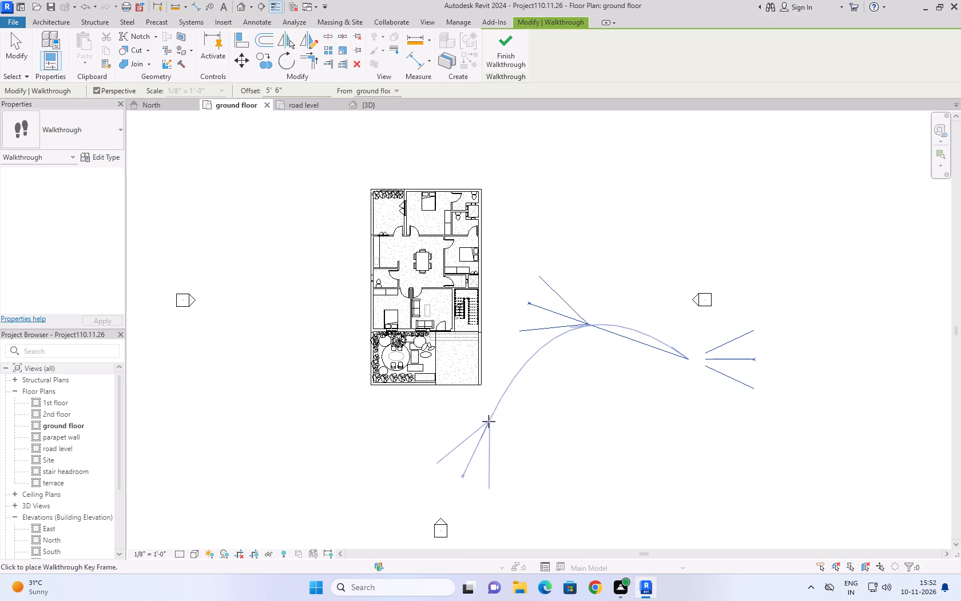
left_click(474, 356)
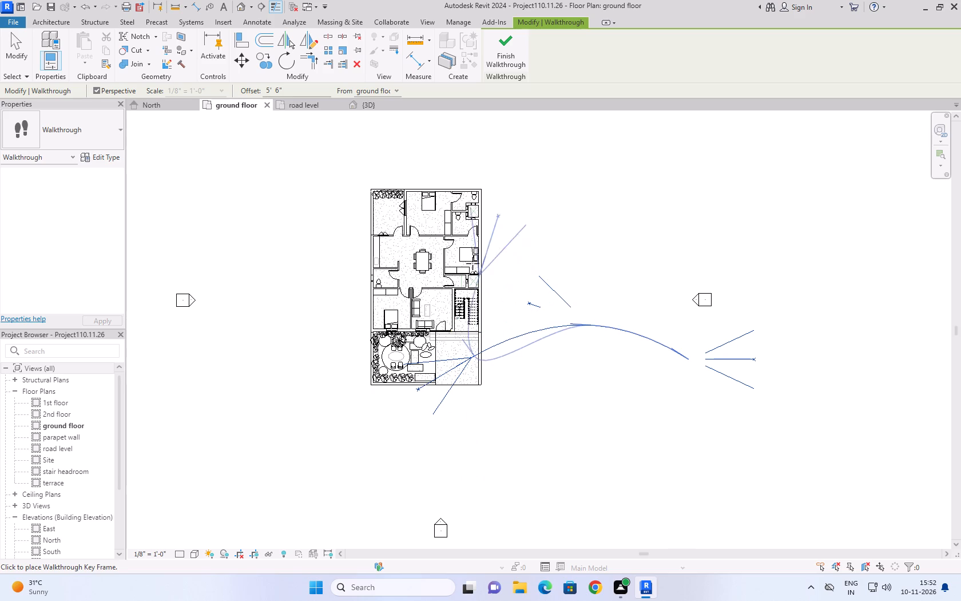
left_click(512, 57)
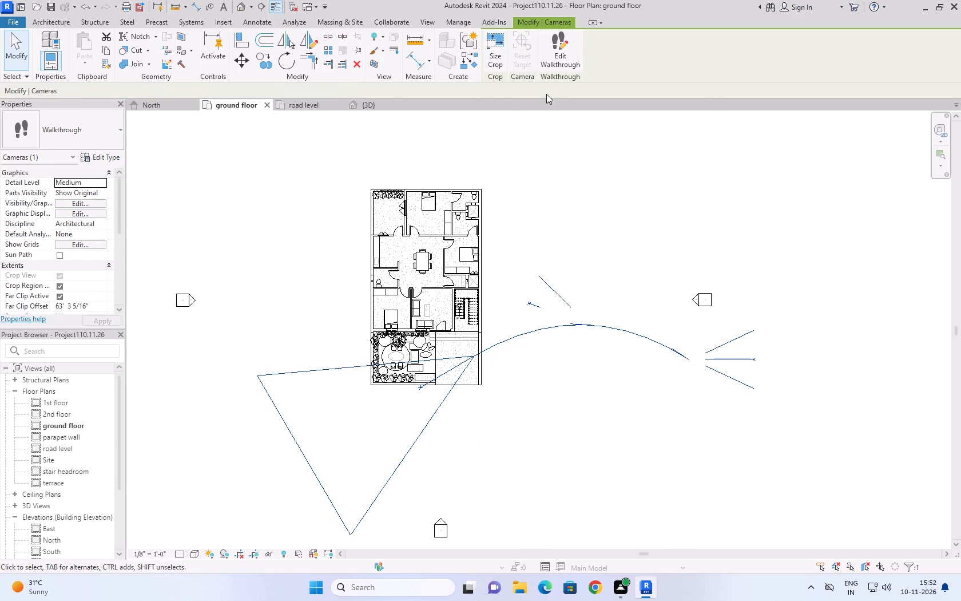
Edit the walkthrough and aim the last key frame's camera across the garden and the middle key frame's camera at the house.
left_click(561, 56)
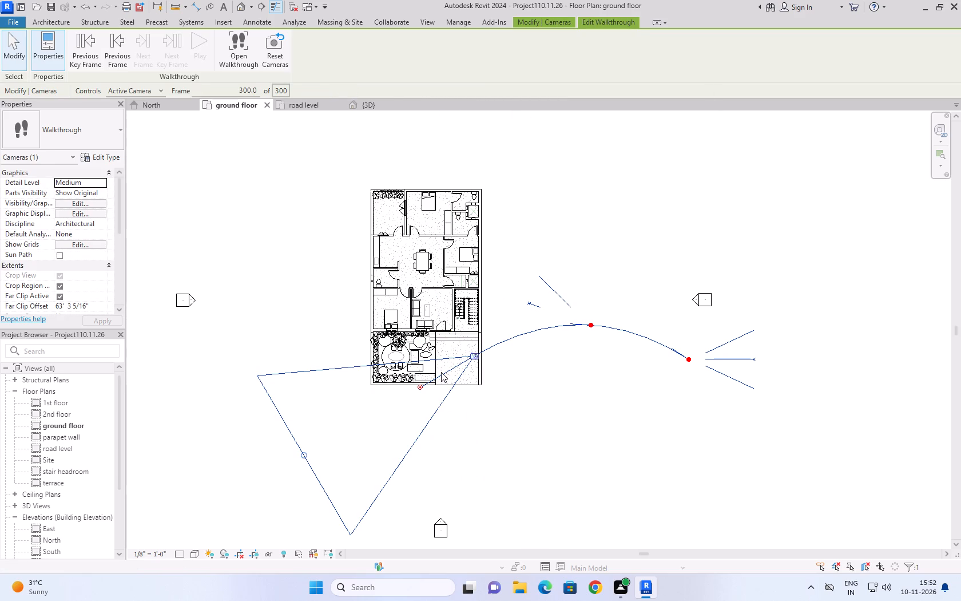
left_click_drag(422, 388, 419, 371)
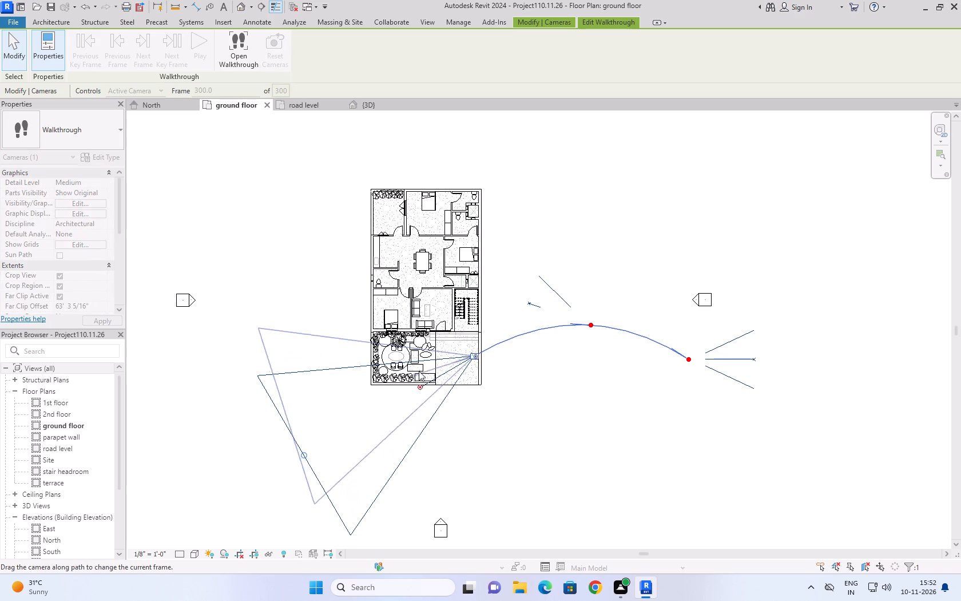
left_click_drag(419, 371, 422, 358)
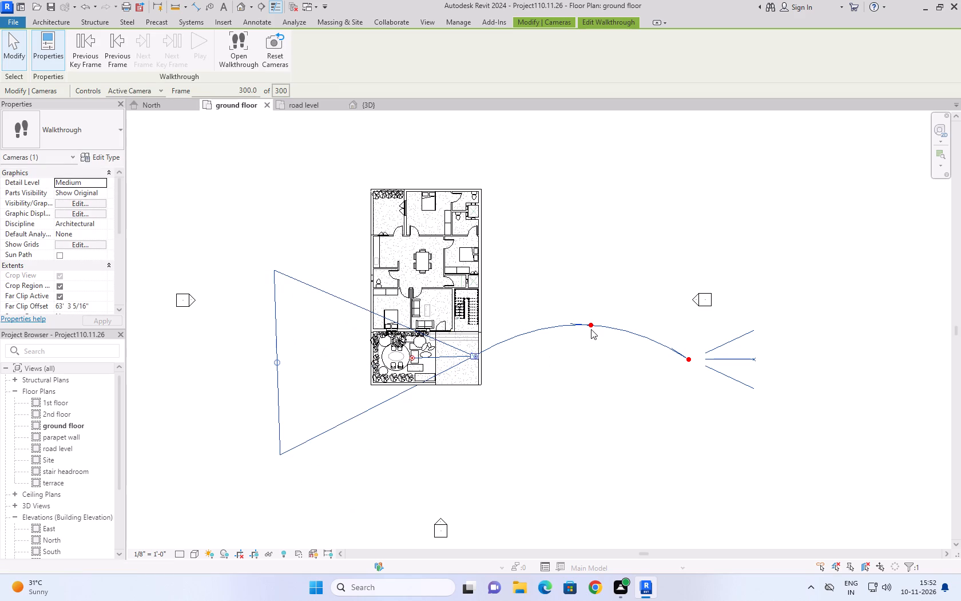
left_click_drag(474, 354, 555, 332)
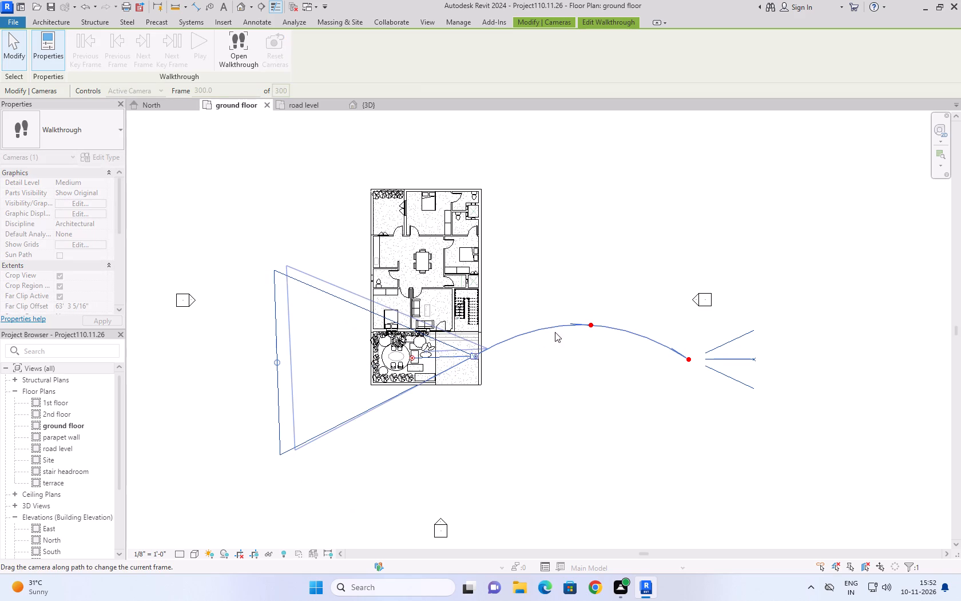
left_click_drag(555, 332, 591, 327)
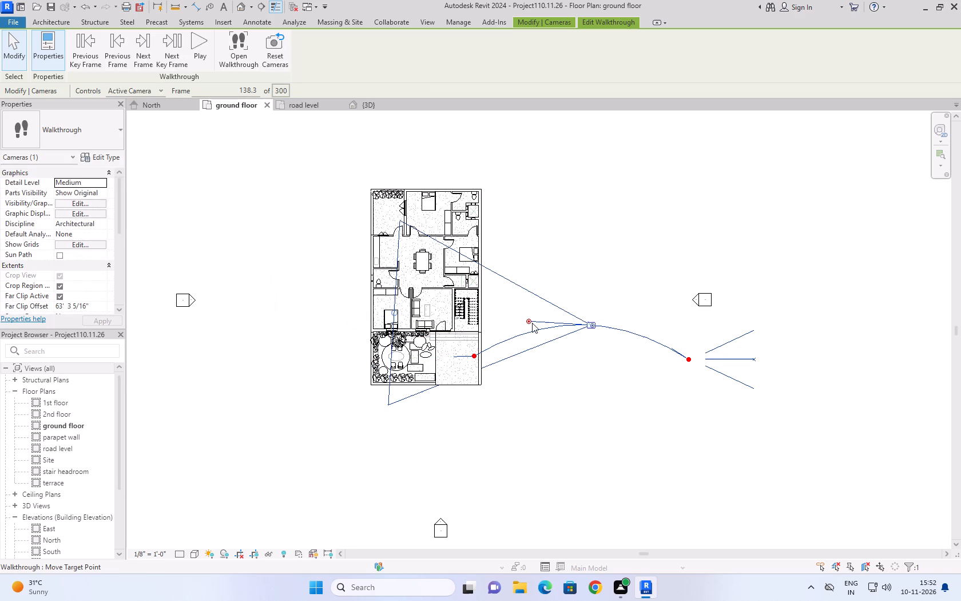
left_click_drag(530, 321, 529, 298)
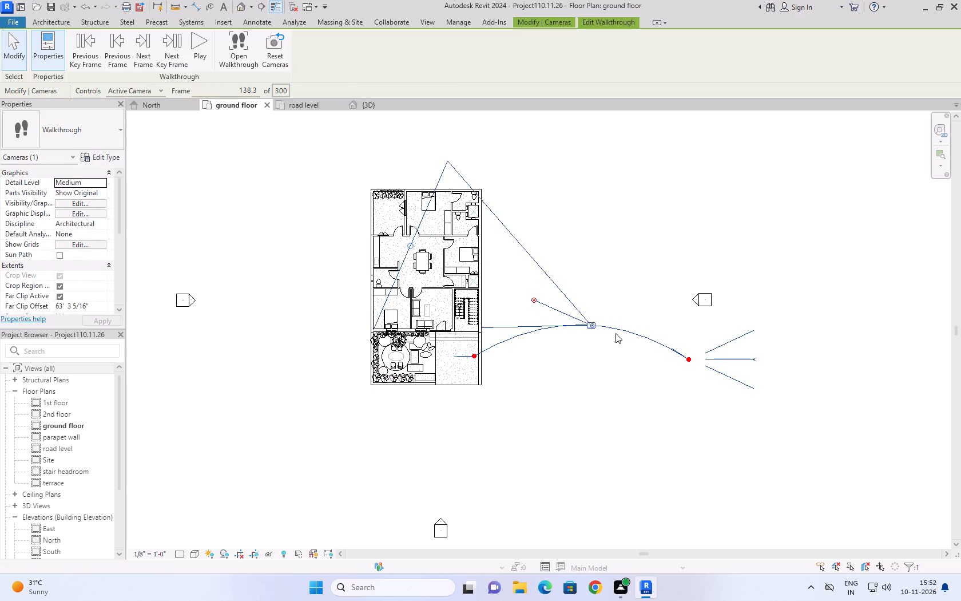
Move the walkthrough camera back to the first key frame and aim it at the front half of the house.
left_click_drag(590, 325, 666, 358)
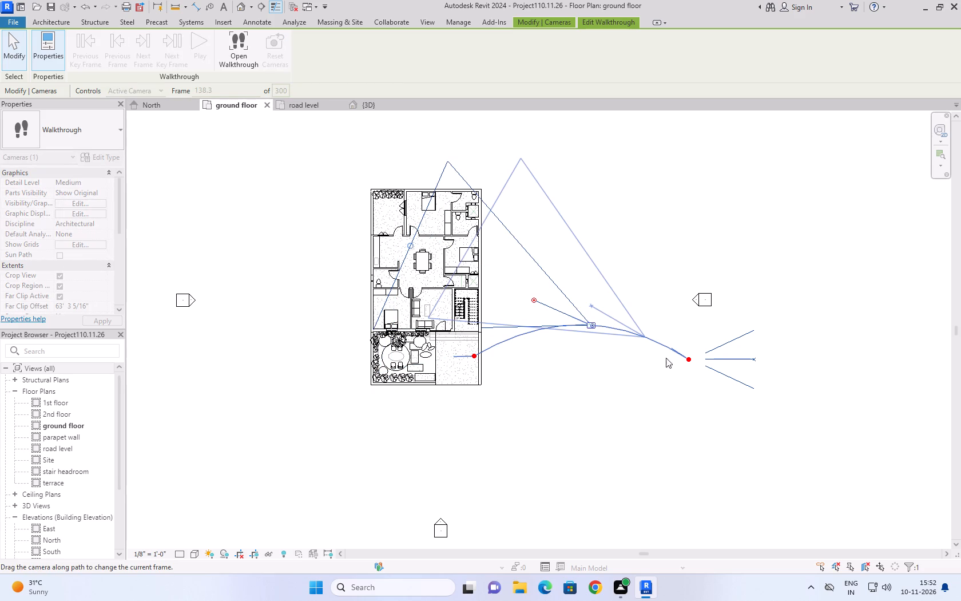
left_click_drag(666, 358, 690, 364)
left_click(690, 360)
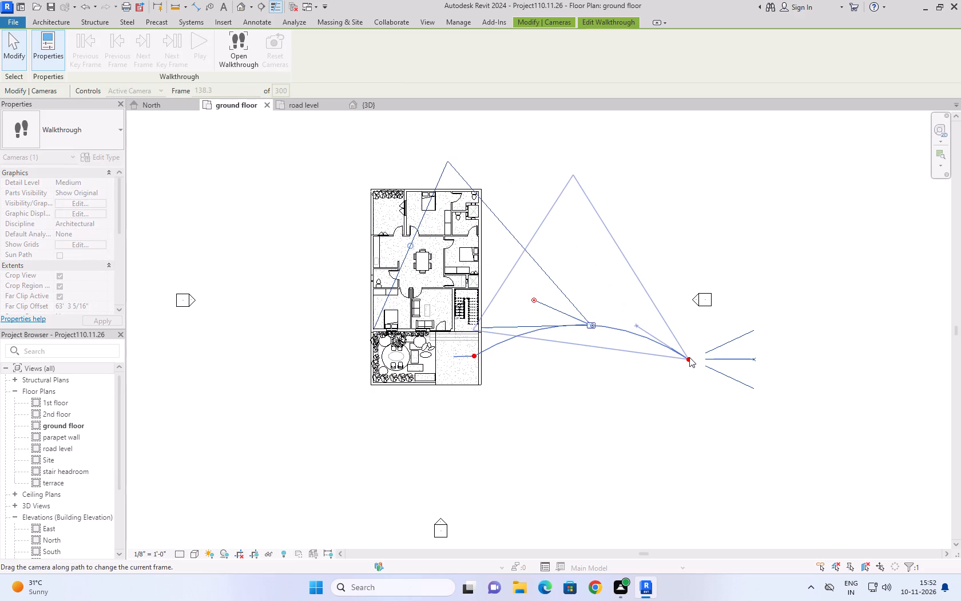
left_click(689, 357)
left_click(753, 361)
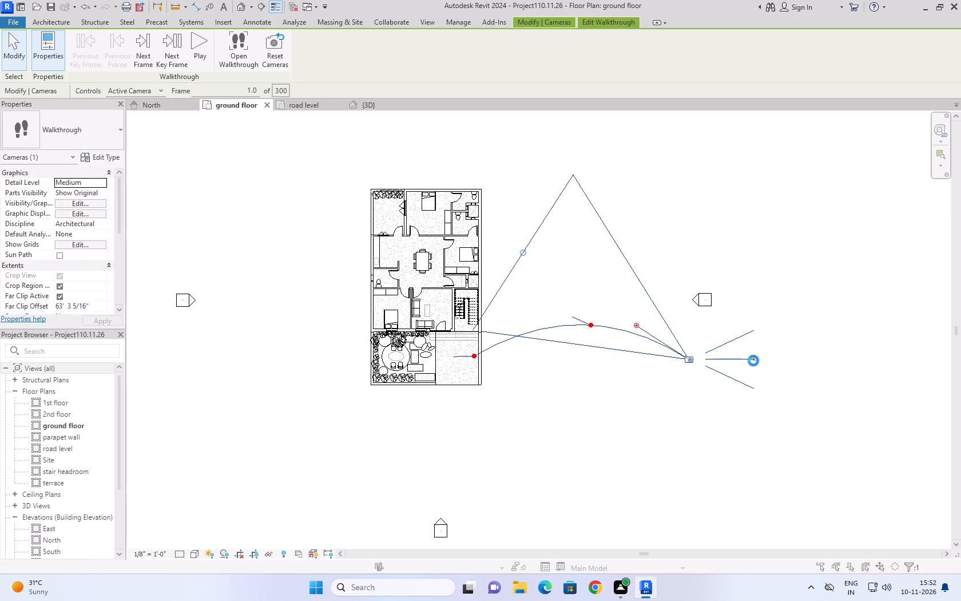
left_click(572, 244)
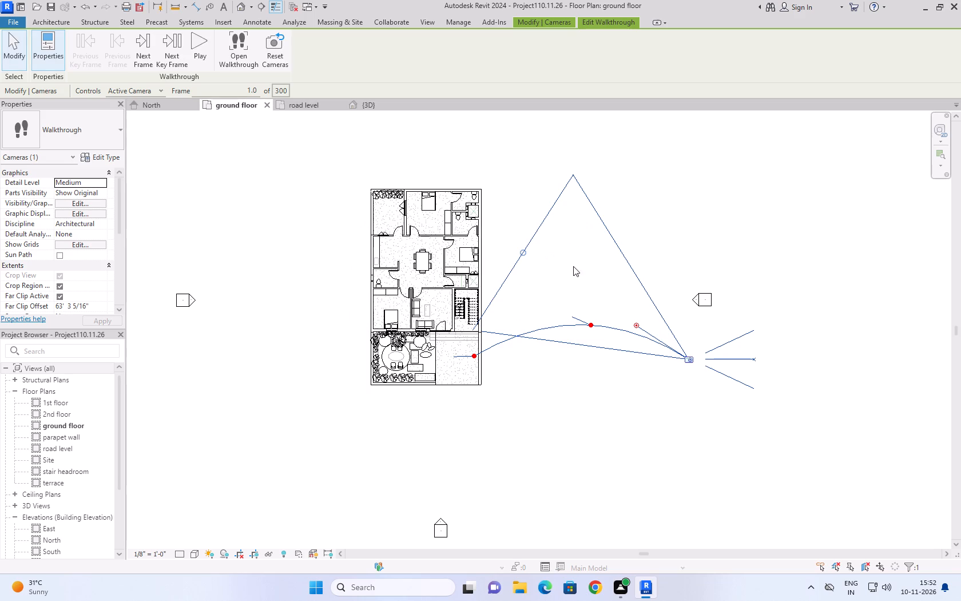
left_click_drag(636, 326, 621, 336)
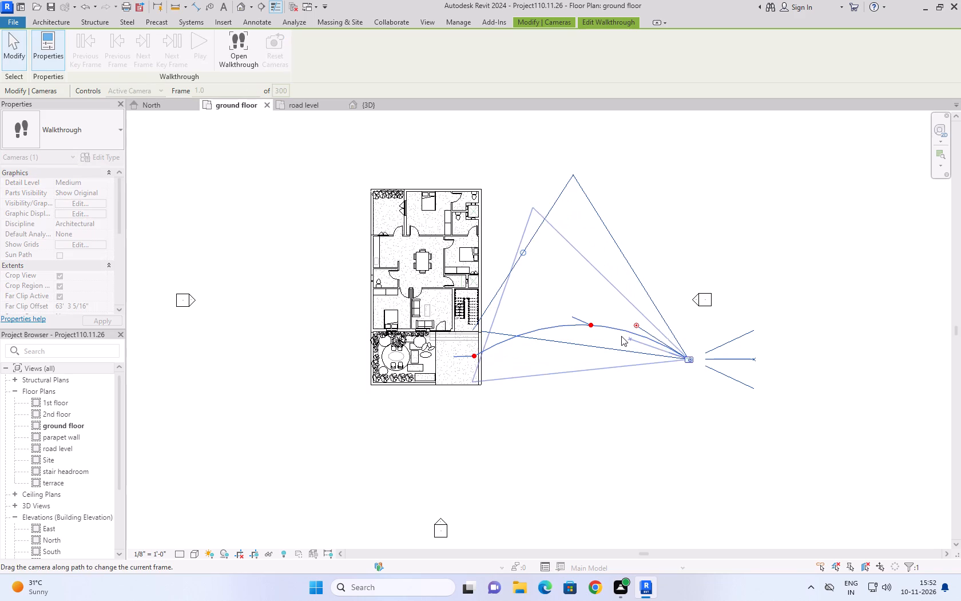
left_click_drag(621, 336, 621, 337)
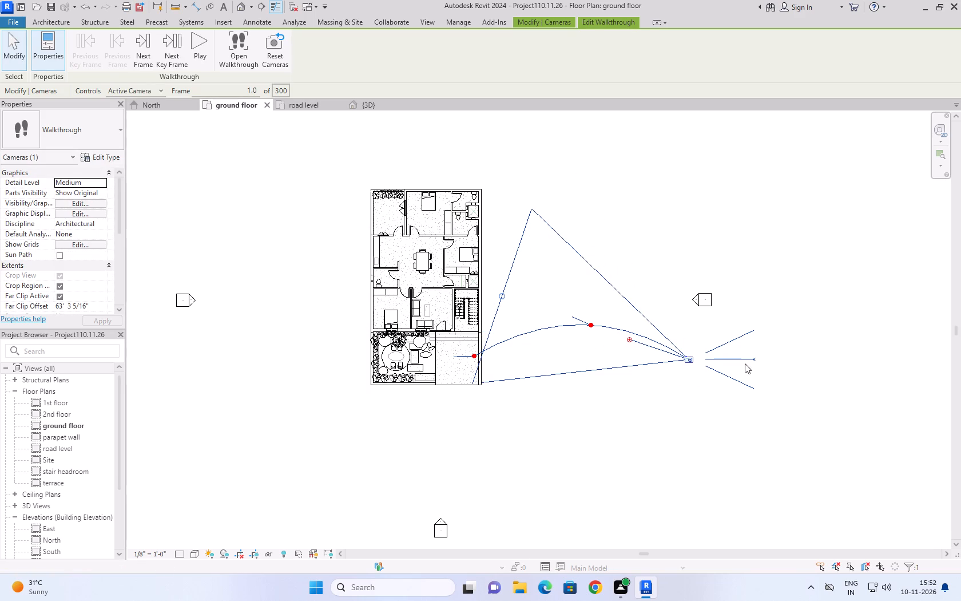
left_click(752, 359)
left_click(566, 293)
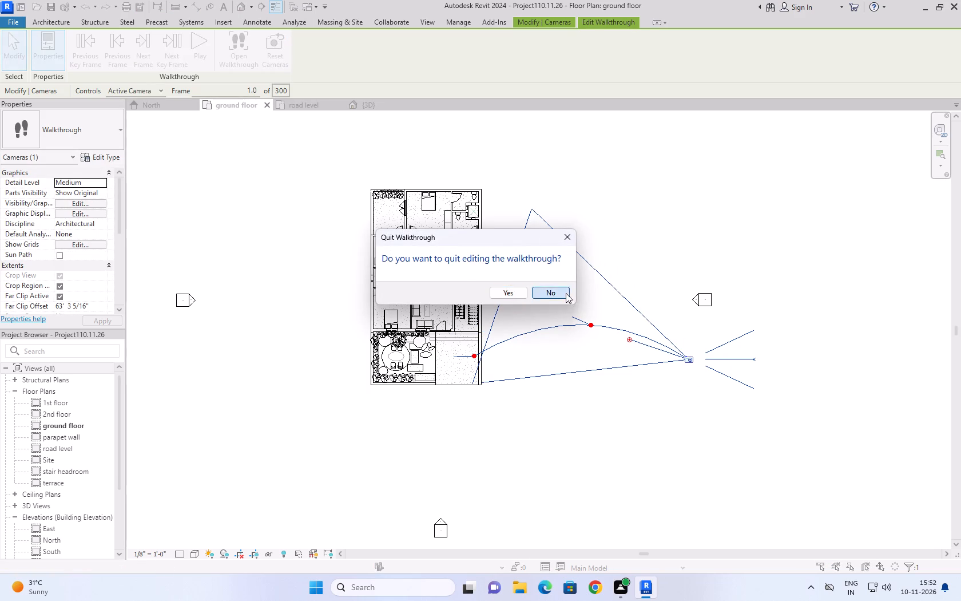
left_click_drag(690, 362, 748, 366)
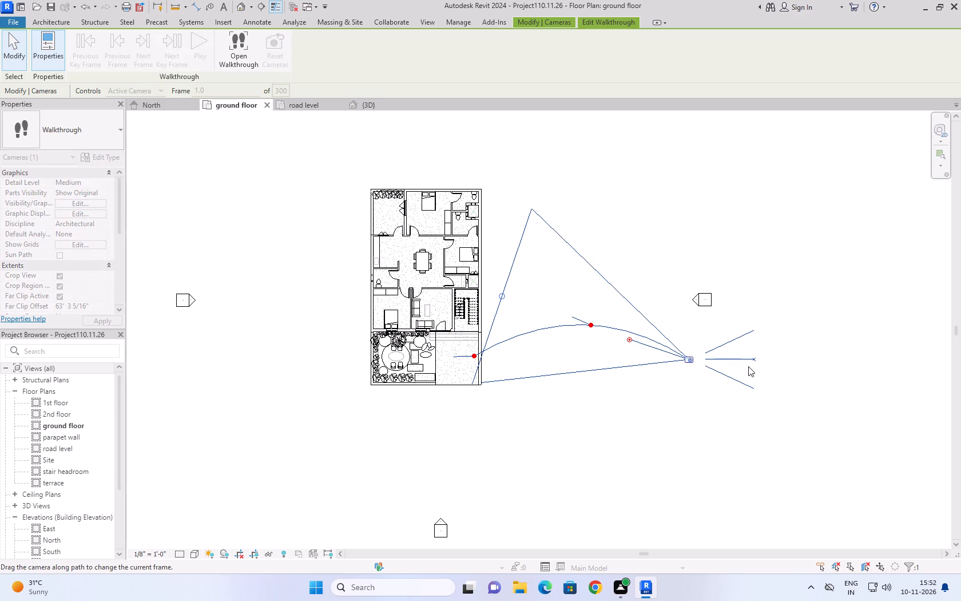
left_click_drag(748, 366, 749, 366)
left_click(750, 357)
left_click(708, 389)
left_click(708, 390)
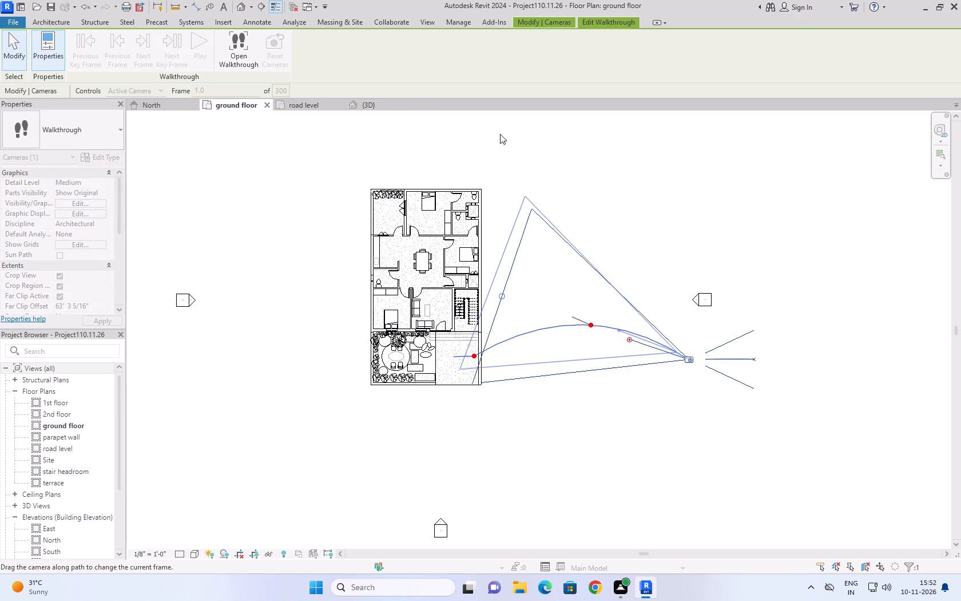
Open the walkthrough's camera view, orbit around to examine the house front, and close the view.
left_click(244, 62)
scroll(244, 62, "up", 1)
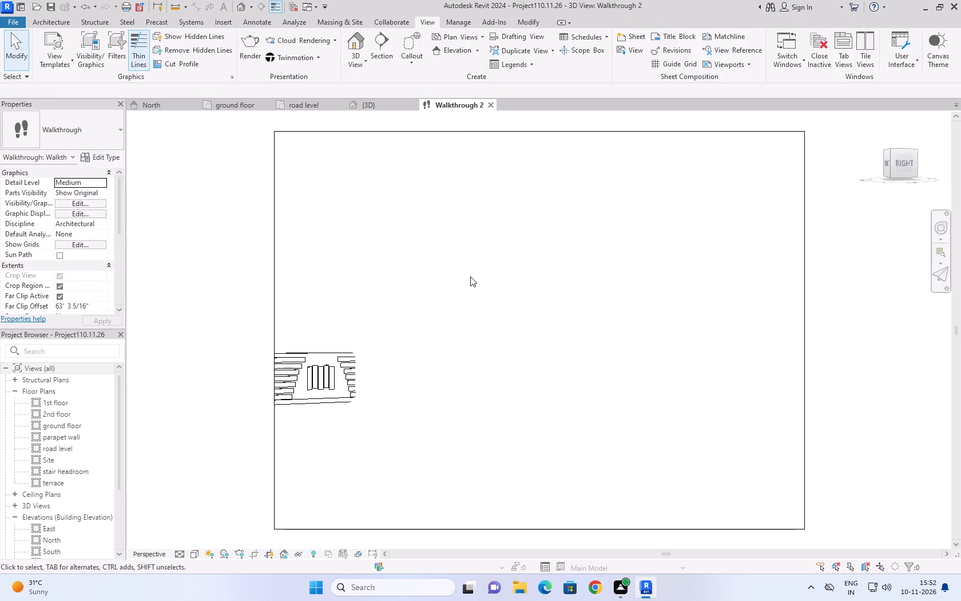
right_click_drag(469, 269, 443, 270, "shift")
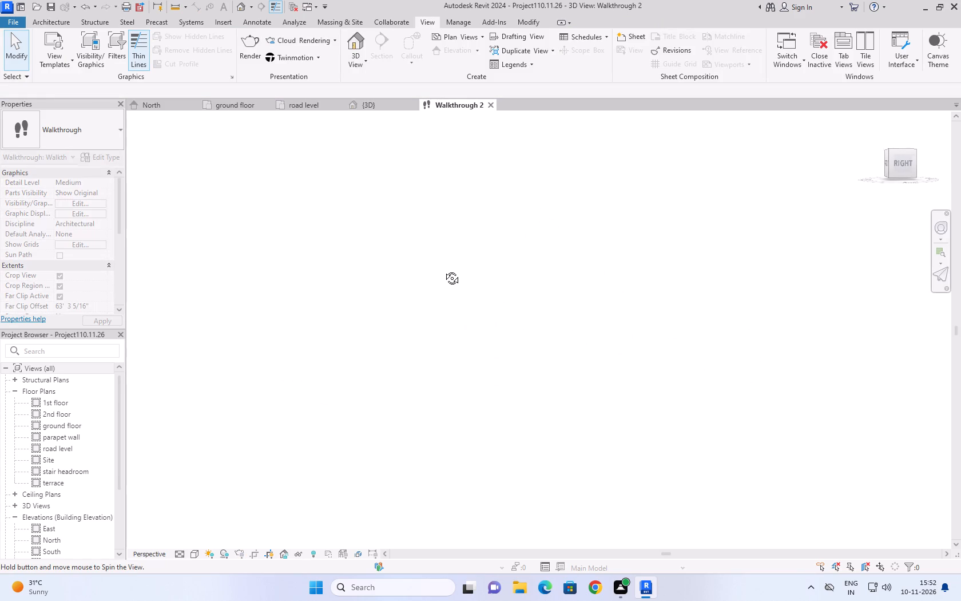
right_click_drag(443, 270, 541, 304, "shift")
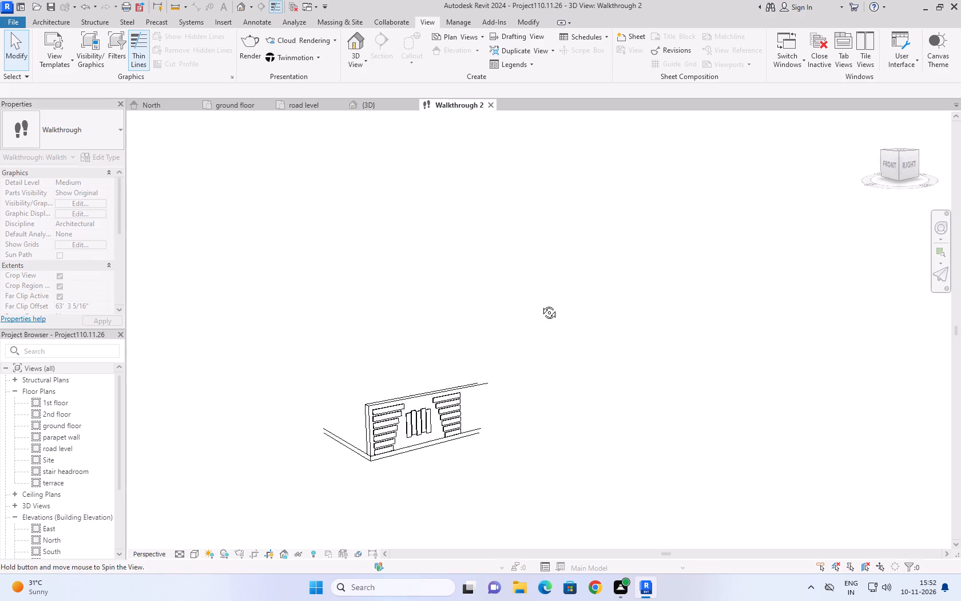
right_click_drag(541, 304, 593, 394, "shift")
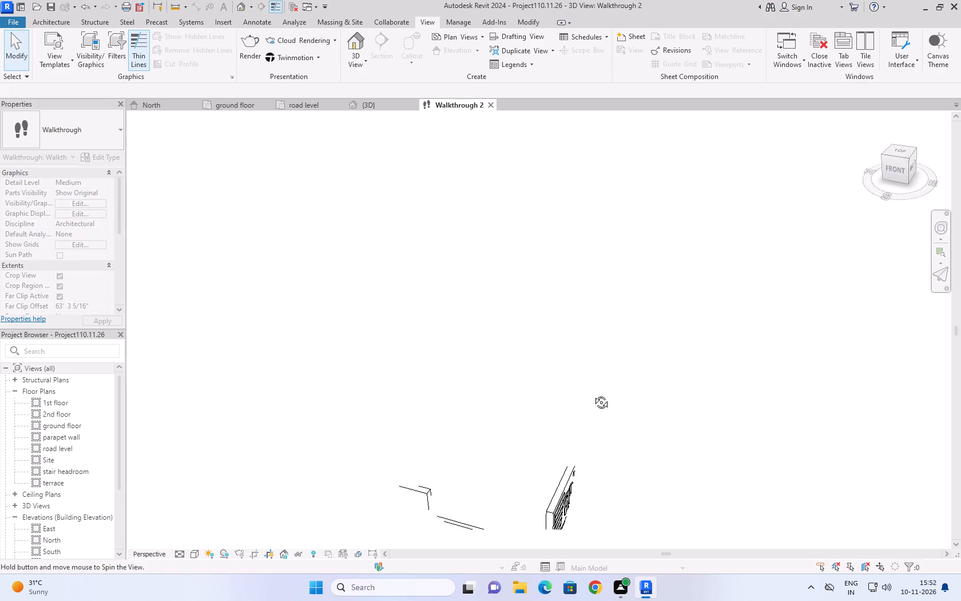
right_click_drag(593, 394, 570, 358, "shift")
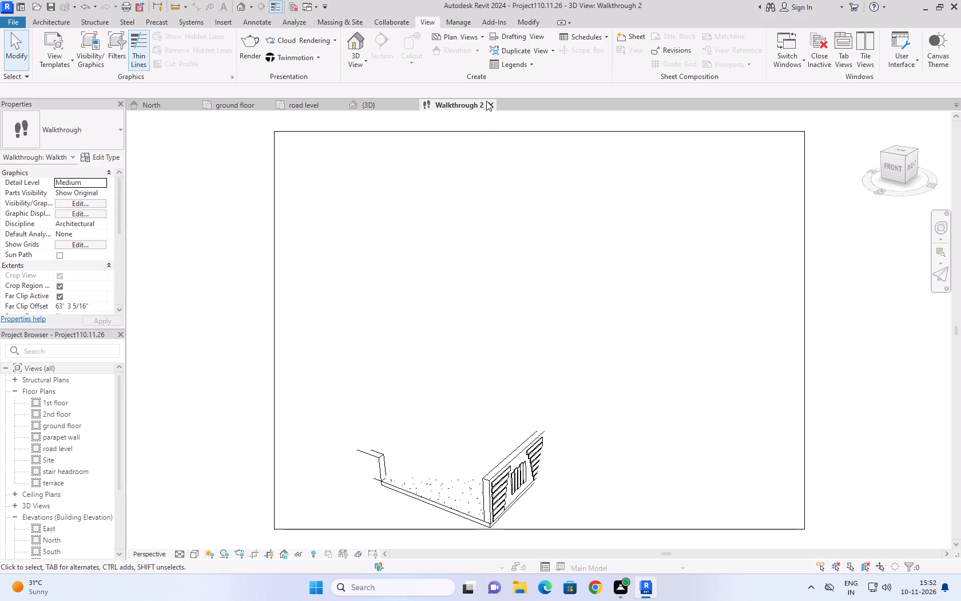
left_click(487, 102)
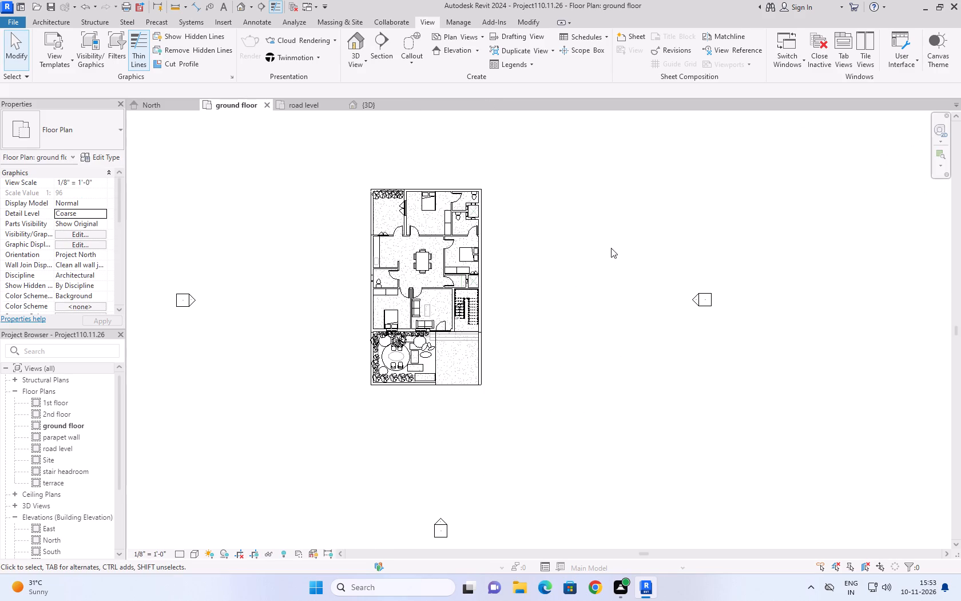
Create another three-key-frame walkthrough on the ground floor plan, curving from east of the house into the paved bay beside the garden.
left_click(366, 62)
left_click(376, 126)
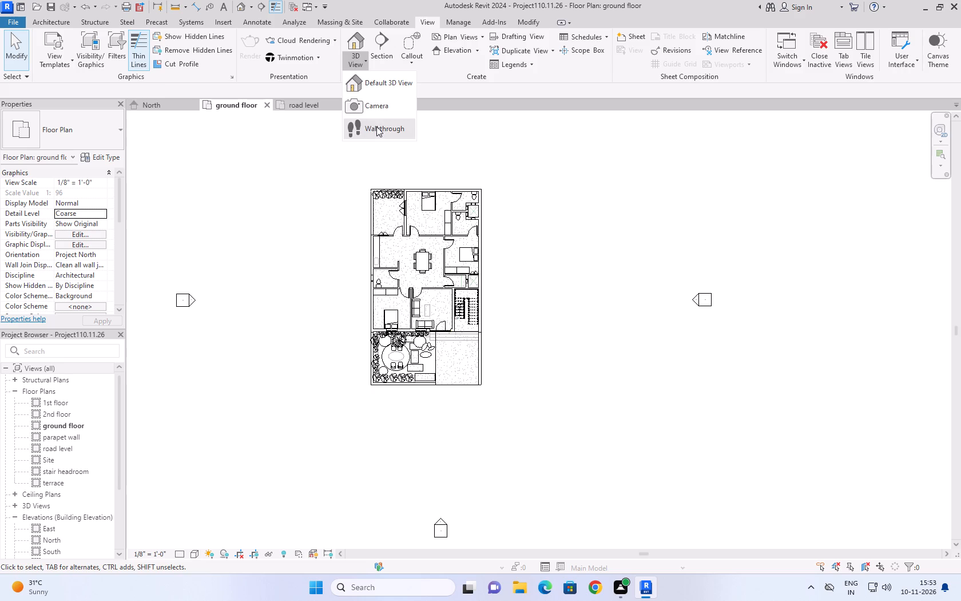
left_click(660, 370)
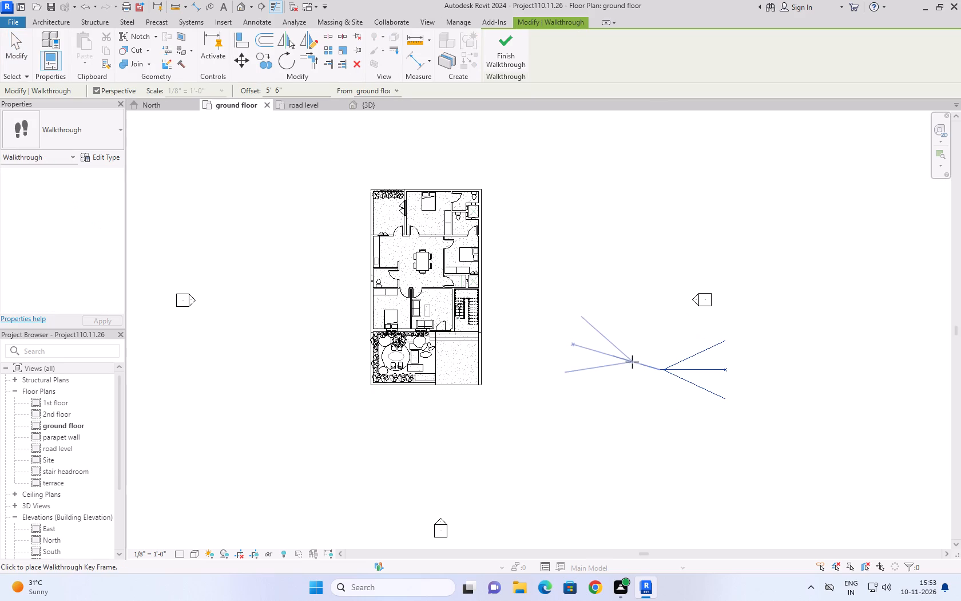
left_click(602, 337)
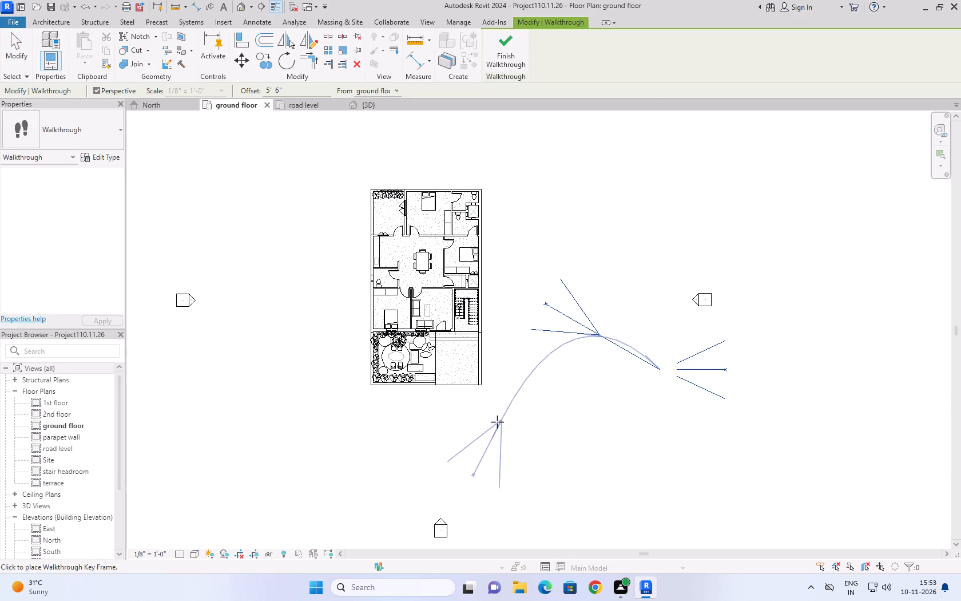
left_click(475, 364)
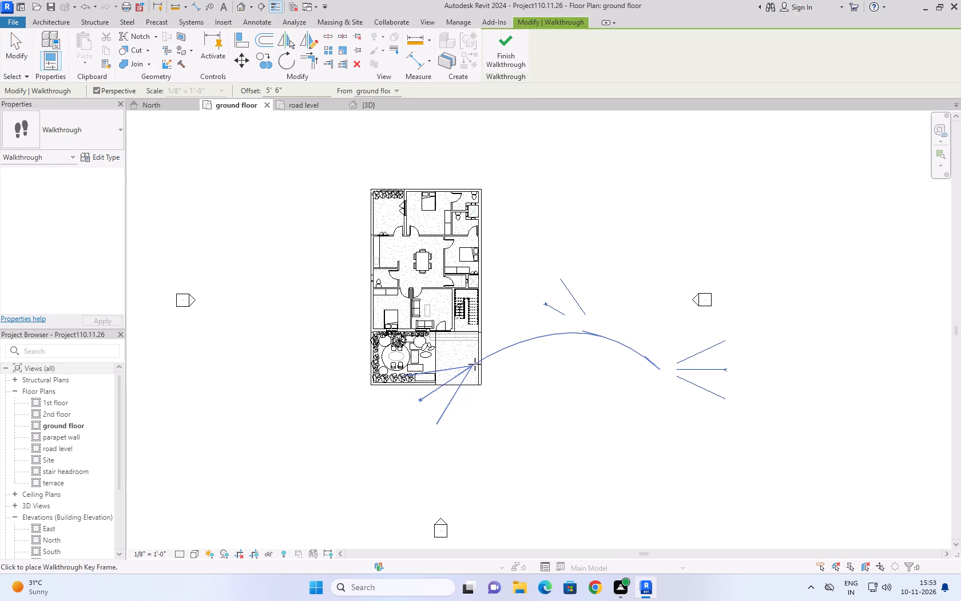
left_click(510, 60)
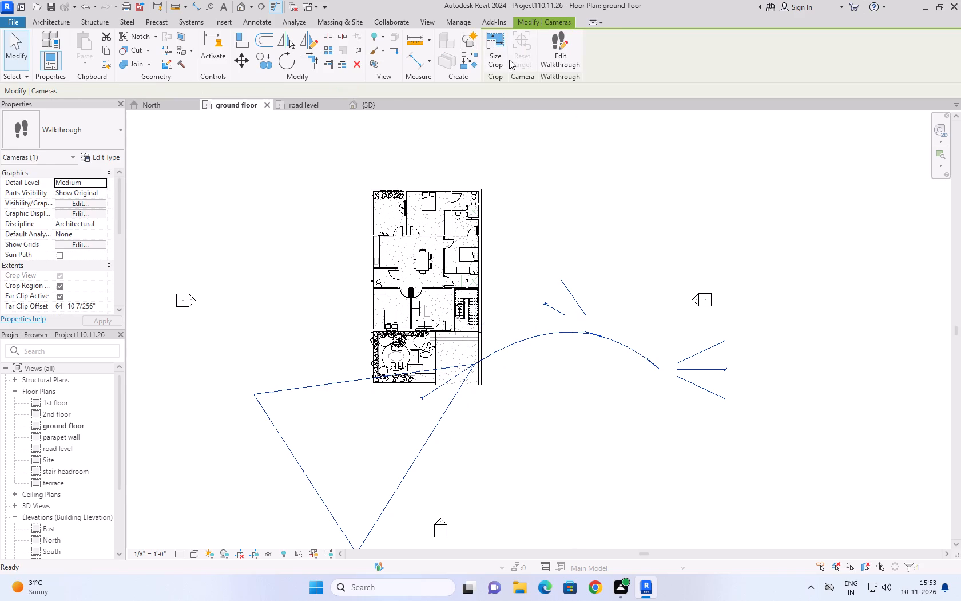
Edit the new walkthrough and aim the last key frame's camera across the garden.
scroll(637, 393, "up", 4)
scroll(637, 370, "down", 4)
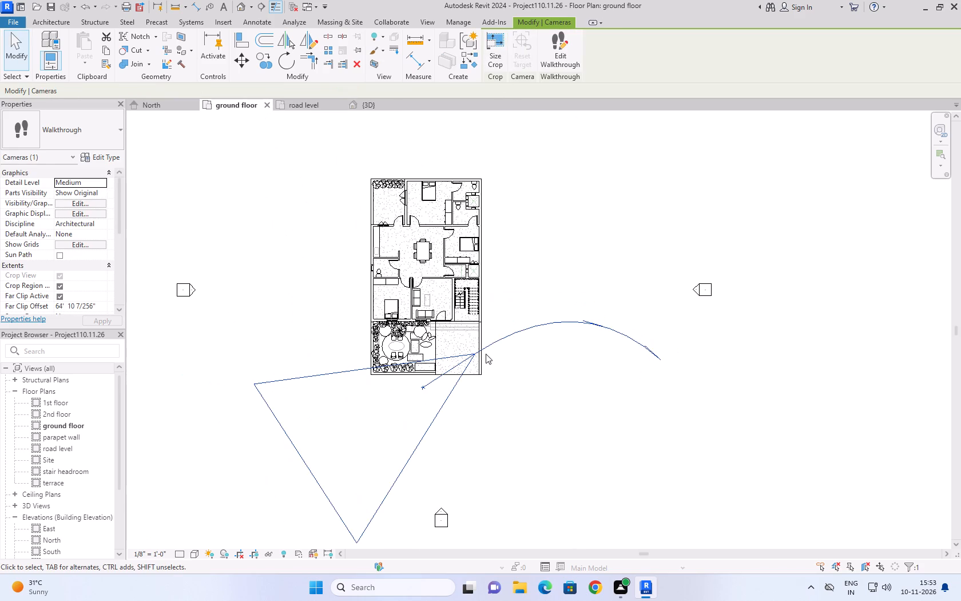
left_click(570, 58)
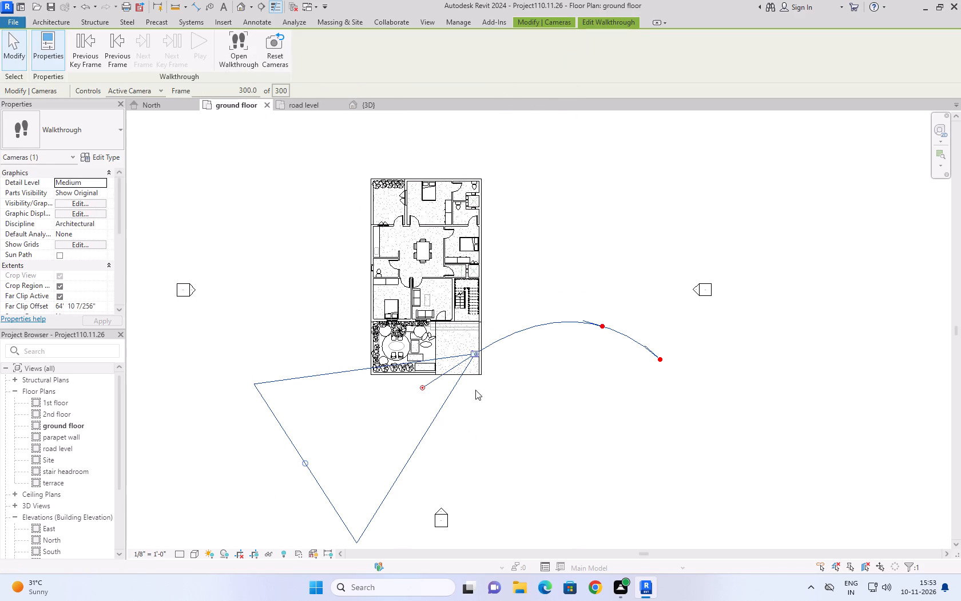
left_click_drag(420, 389, 421, 386)
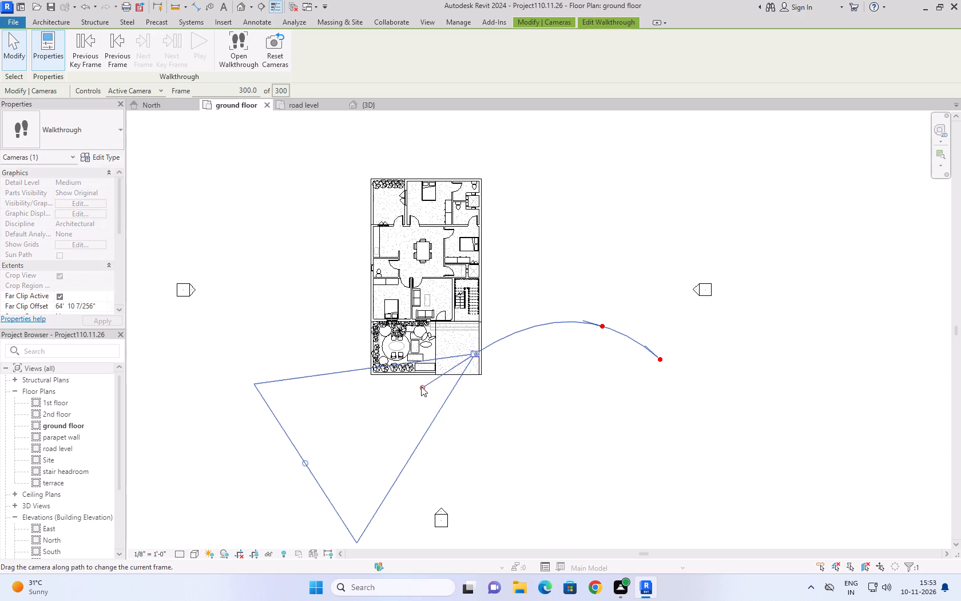
left_click_drag(421, 386, 427, 350)
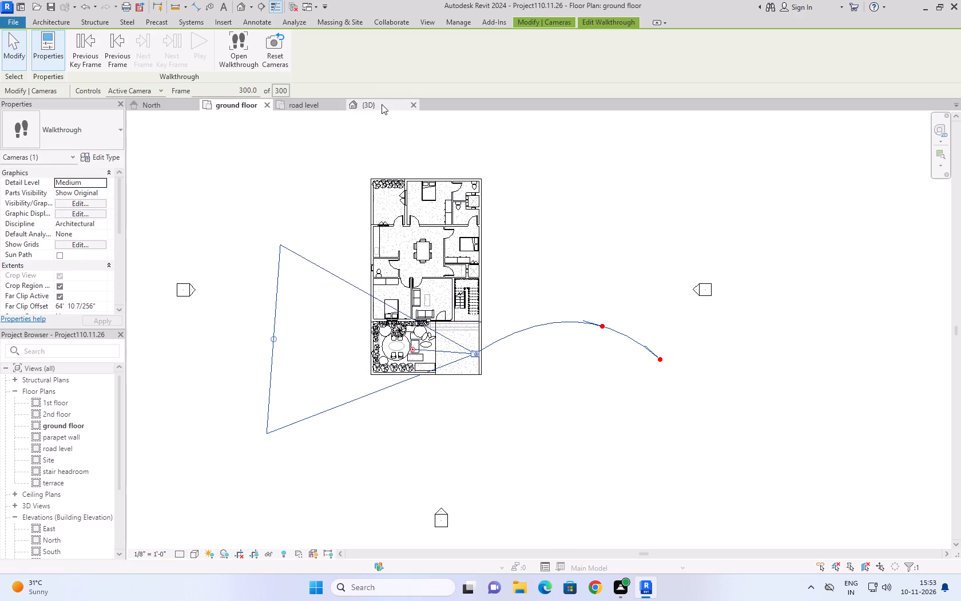
Open the walkthrough's camera view and orbit the last key frame's camera to look down over the garden and entrance steps.
left_click(382, 104)
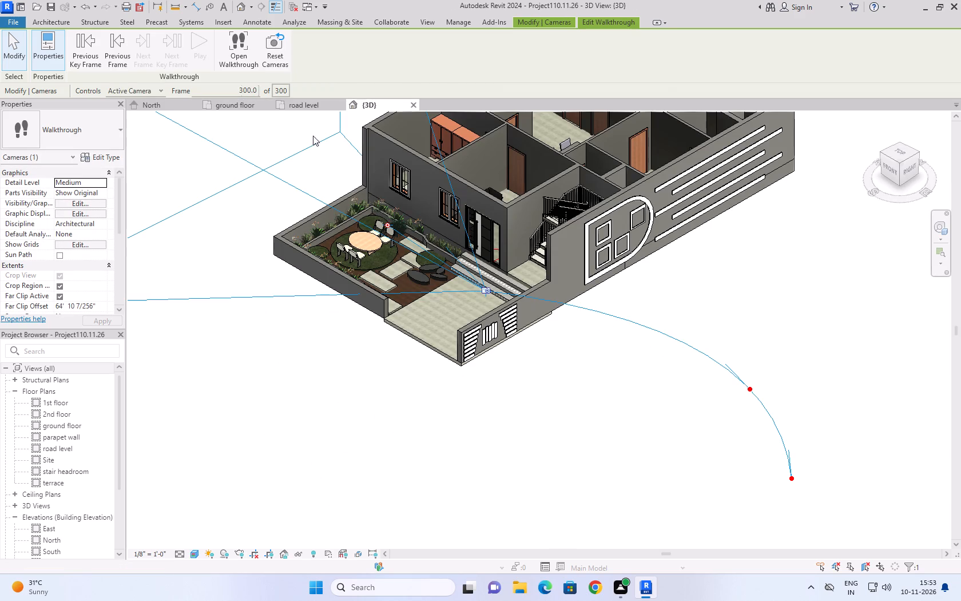
left_click(314, 100)
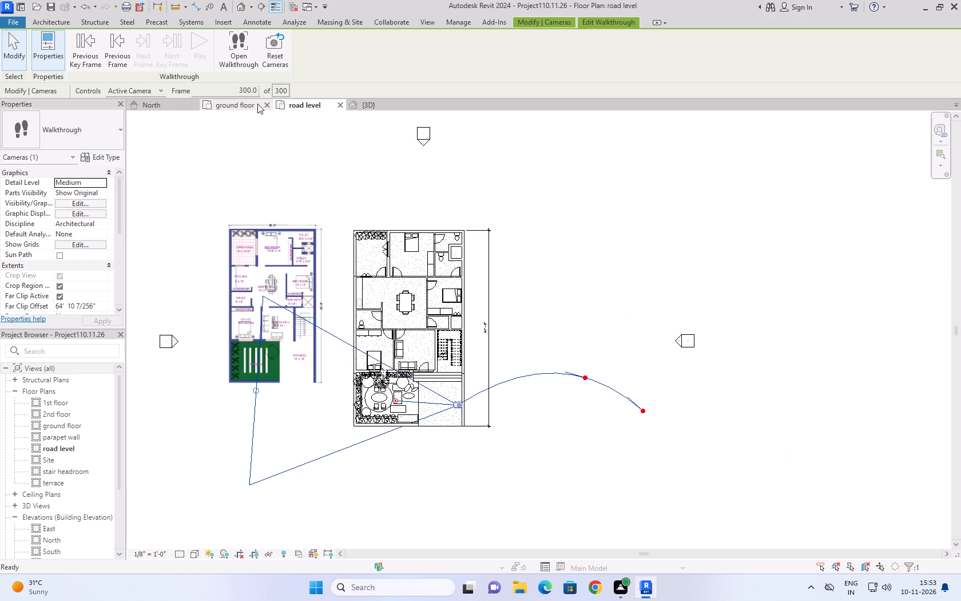
left_click(249, 104)
left_click(244, 63)
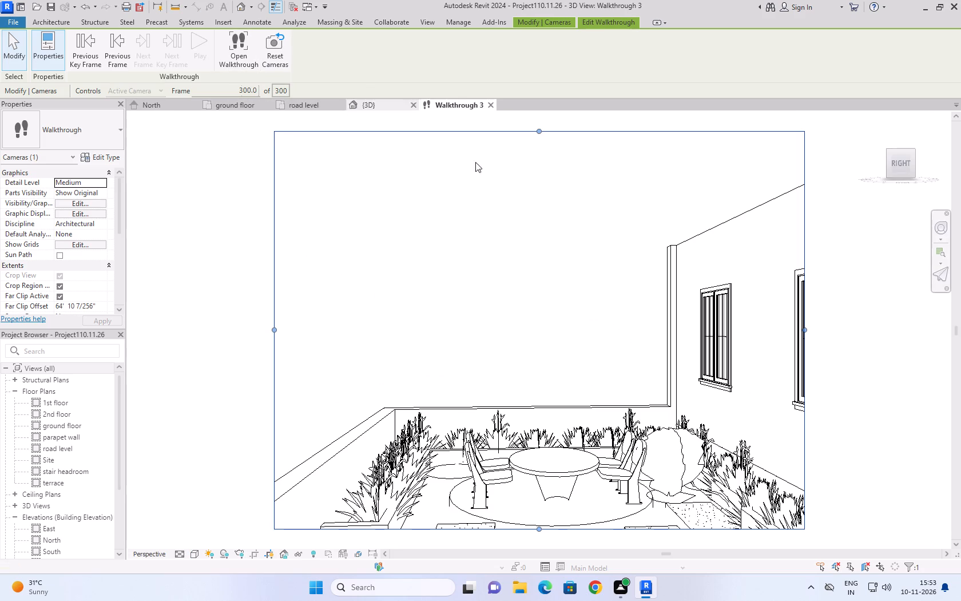
right_click_drag(601, 288, 589, 389, "shift")
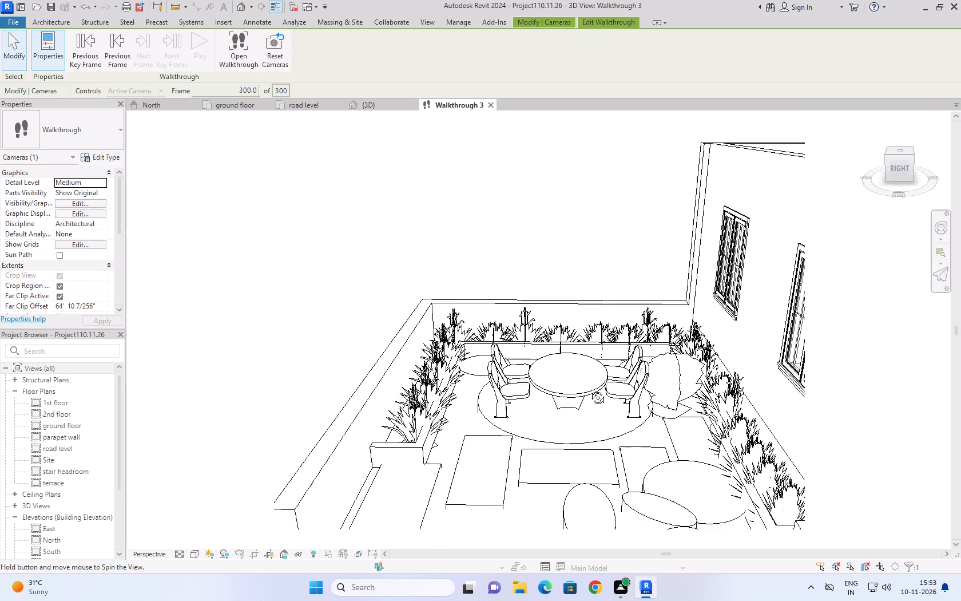
right_click_drag(589, 389, 550, 319, "shift")
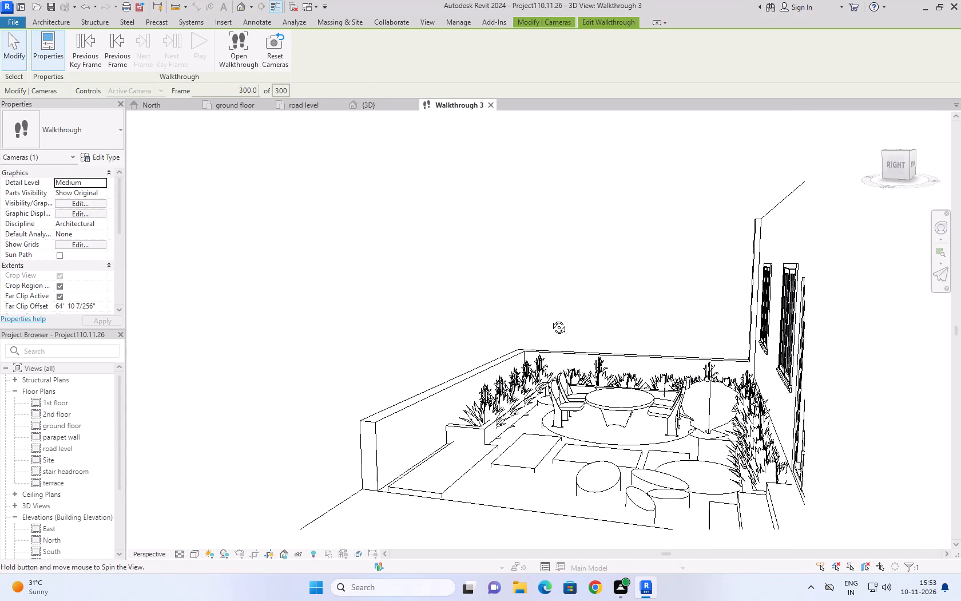
right_click_drag(550, 319, 574, 329, "shift")
right_click_drag(574, 319, 638, 377)
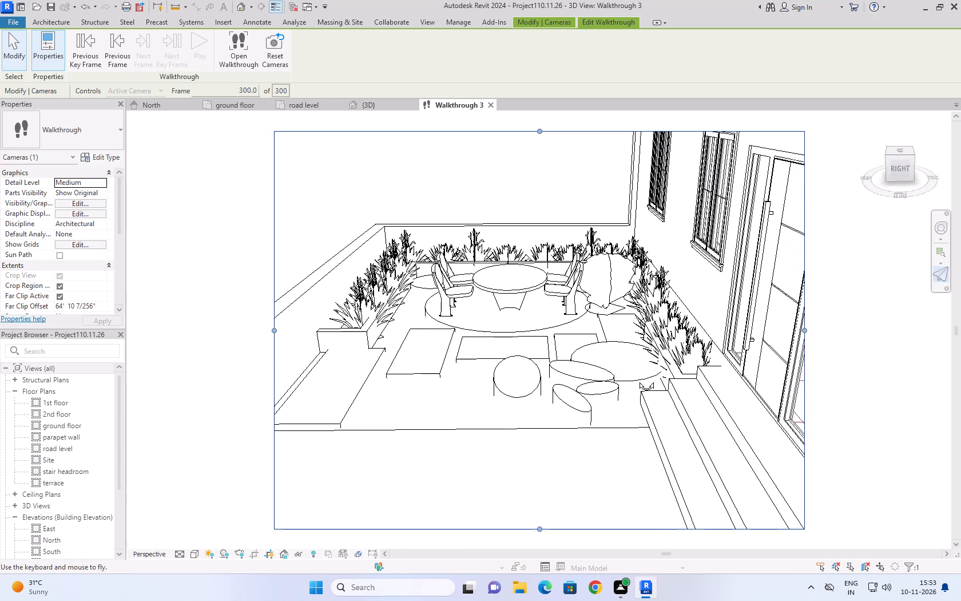
right_click_drag(638, 377, 623, 373)
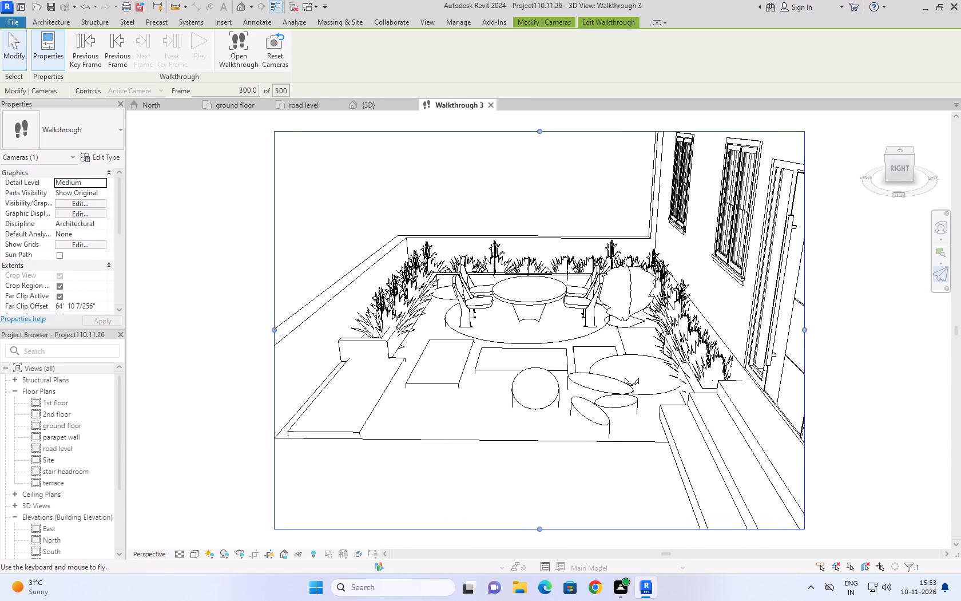
right_click_drag(623, 373, 628, 378)
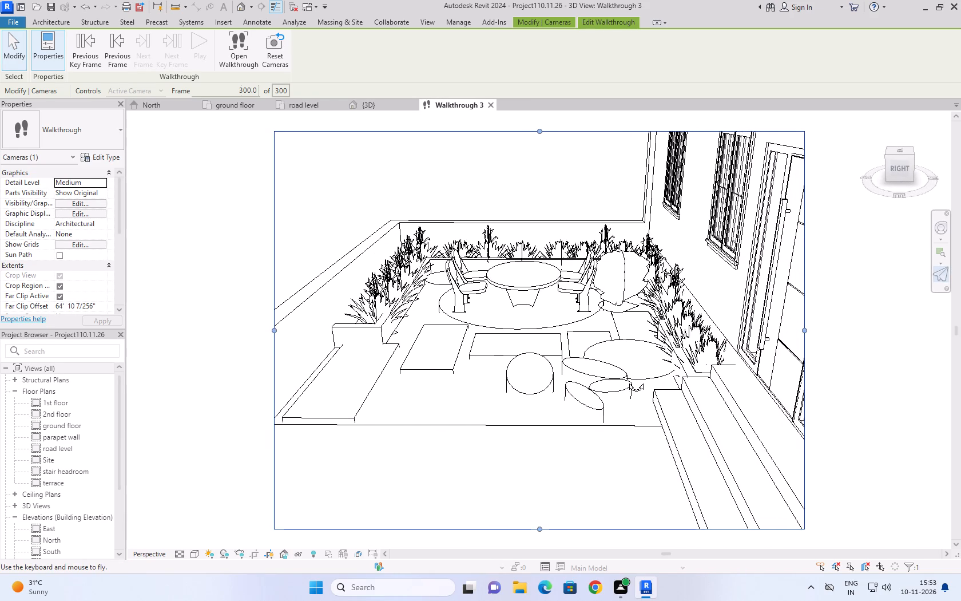
right_click_drag(628, 378, 628, 379)
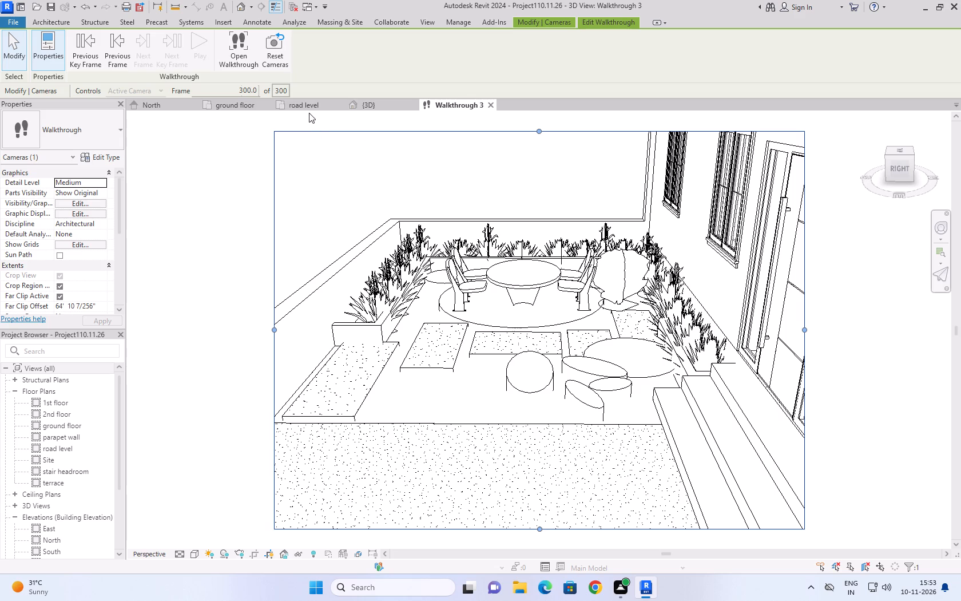
Move the walkthrough camera to the middle key frame and orbit its view to show the house front, garden and side wall from above.
left_click(305, 105)
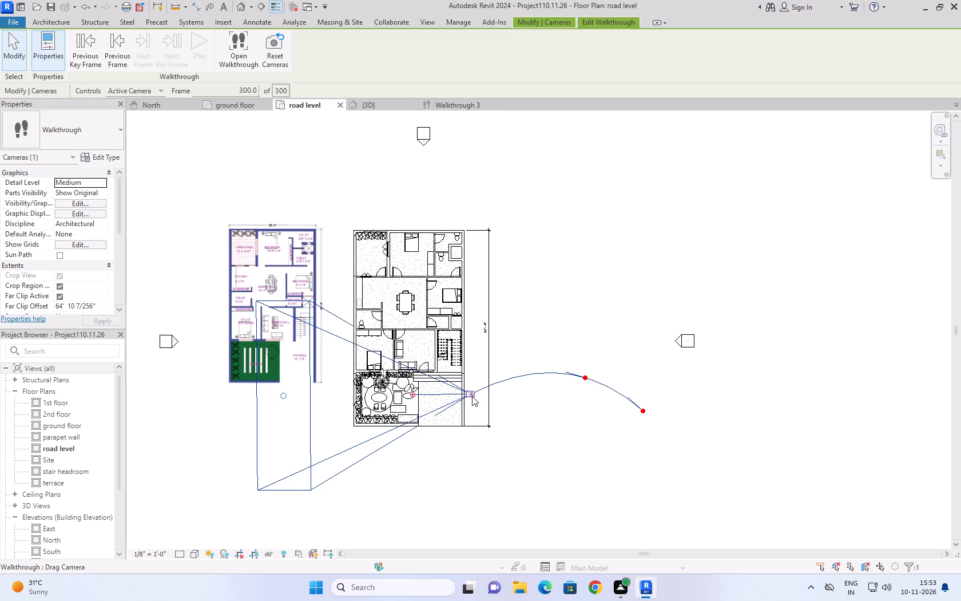
left_click_drag(472, 396, 586, 379)
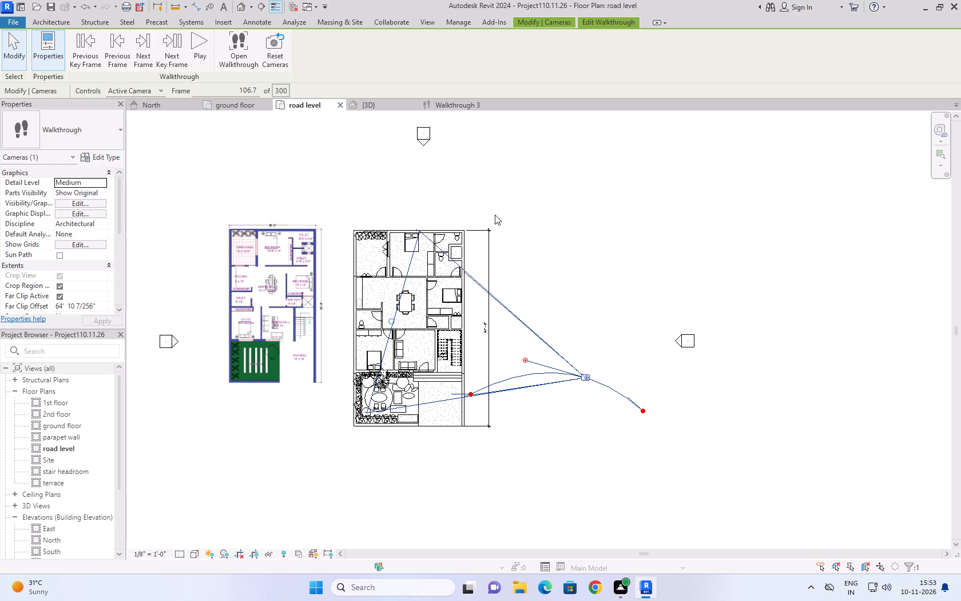
left_click(455, 107)
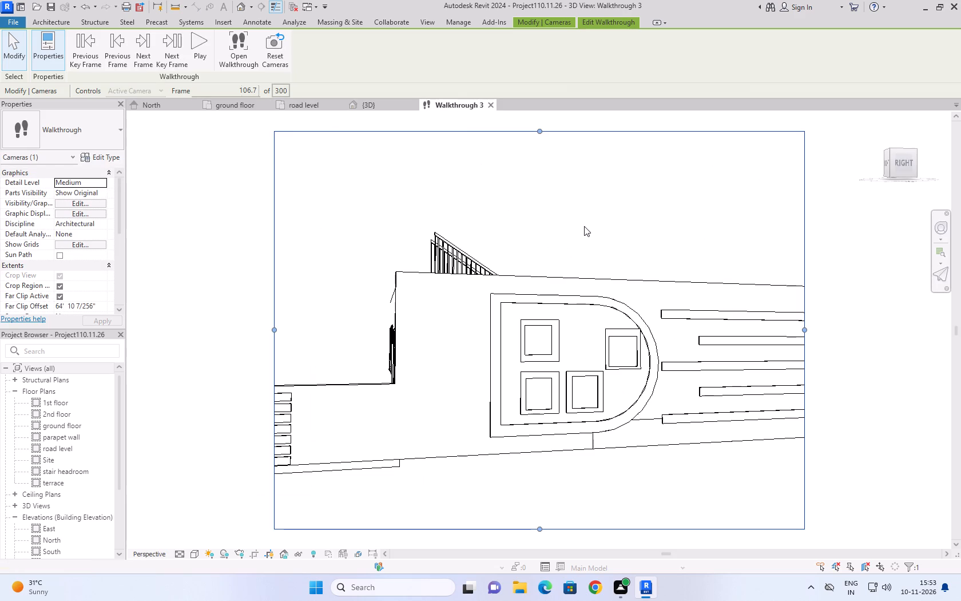
right_click_drag(589, 227, 637, 266)
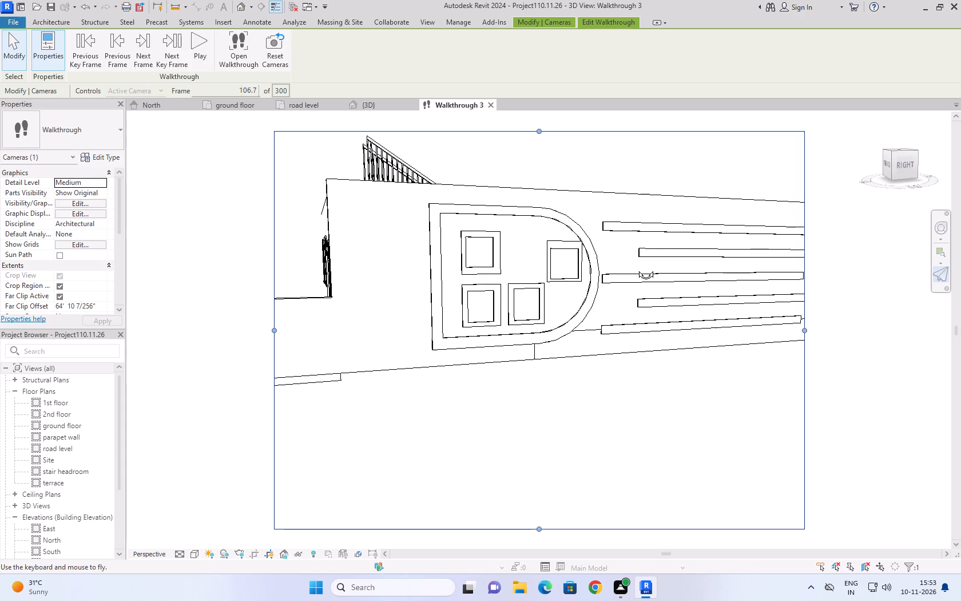
right_click_drag(637, 266, 610, 268)
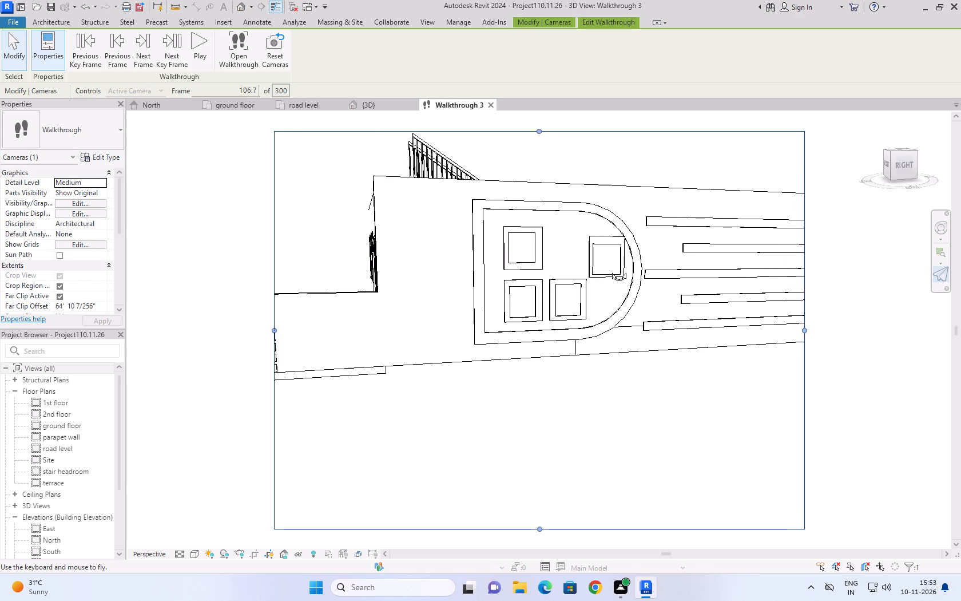
right_click_drag(610, 268, 592, 252)
right_click(615, 211)
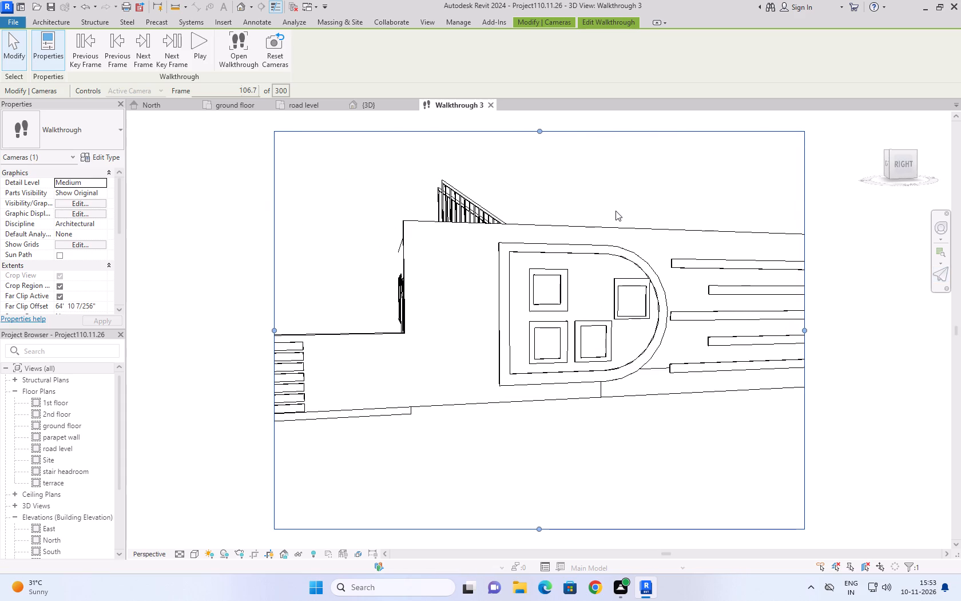
right_click(603, 186)
left_click(547, 193)
right_click_drag(547, 195, 617, 332, "shift")
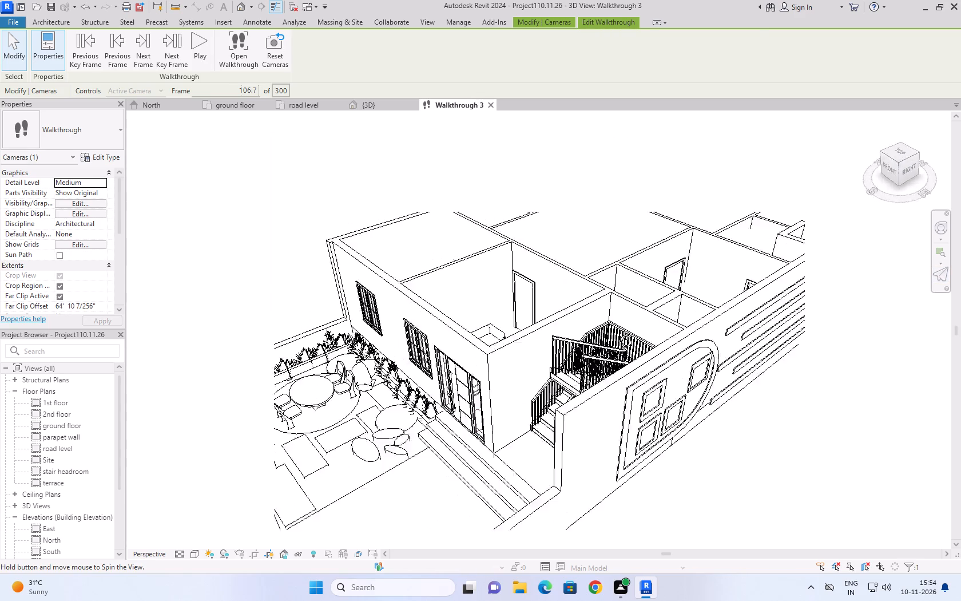
right_click_drag(617, 332, 605, 234, "shift")
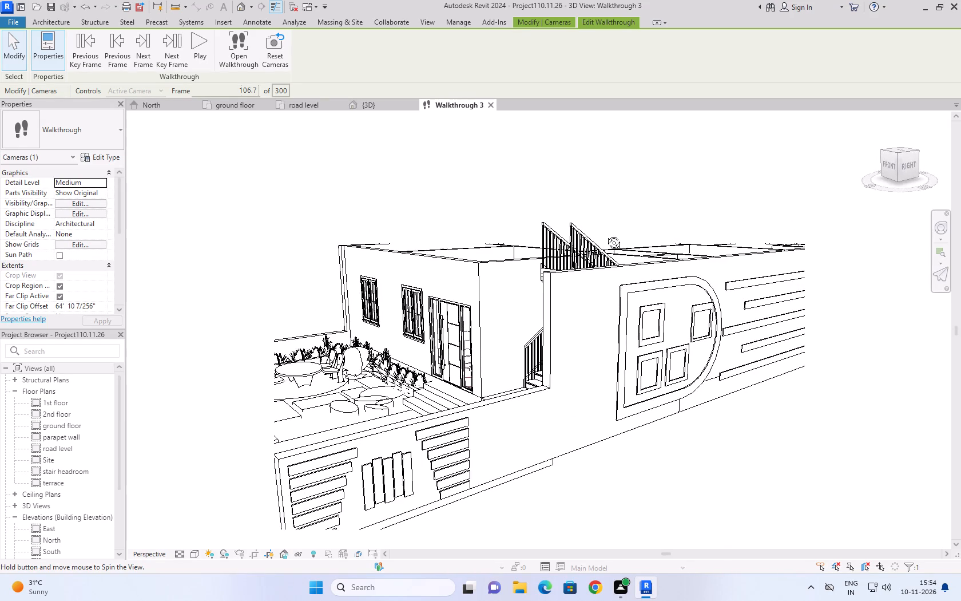
right_click_drag(605, 234, 630, 237, "shift")
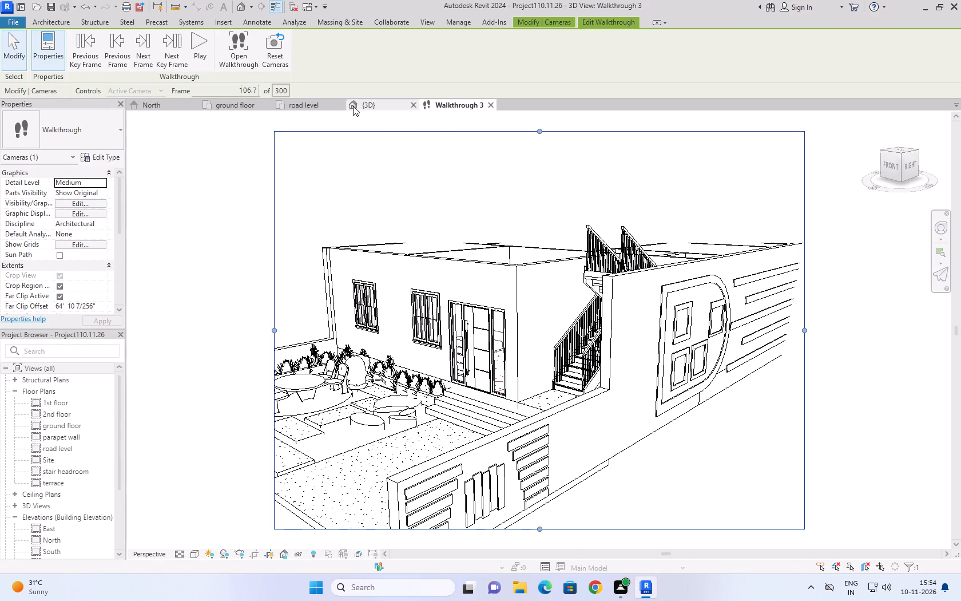
Move the walkthrough camera to the first key frame and aim it at the front part of the house and paved bay.
left_click(313, 107)
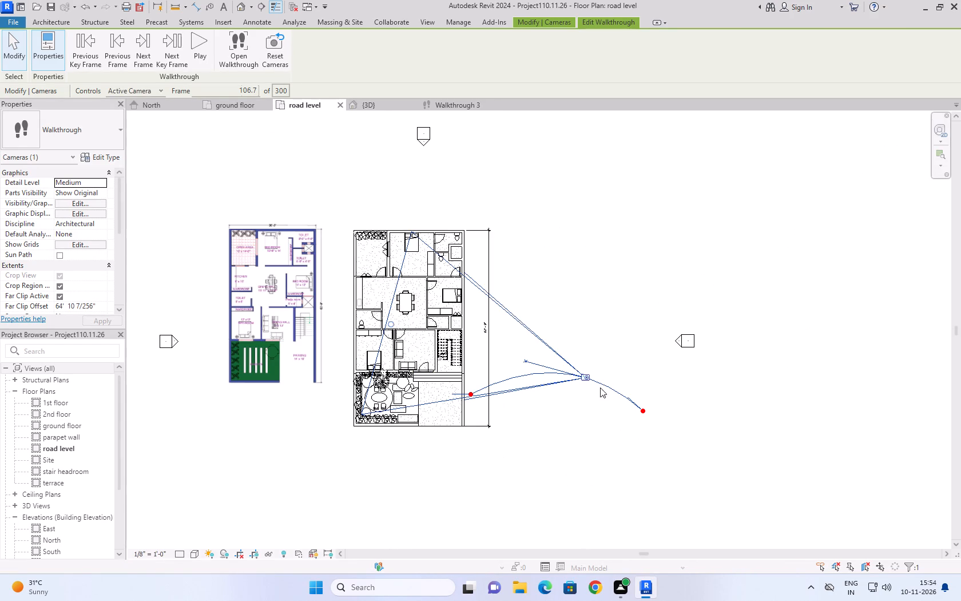
left_click_drag(587, 376, 646, 411)
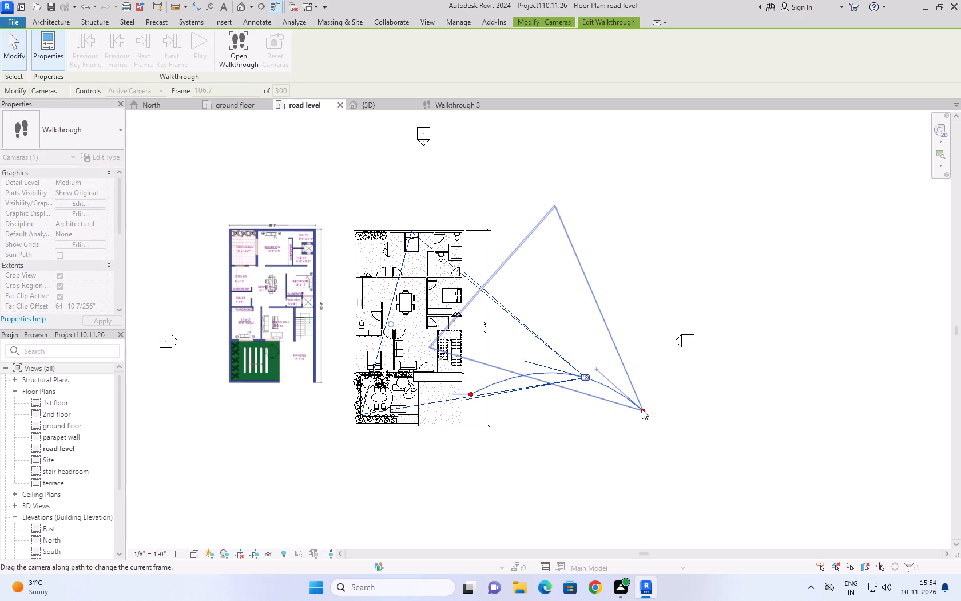
left_click(642, 409)
left_click_drag(598, 369, 590, 376)
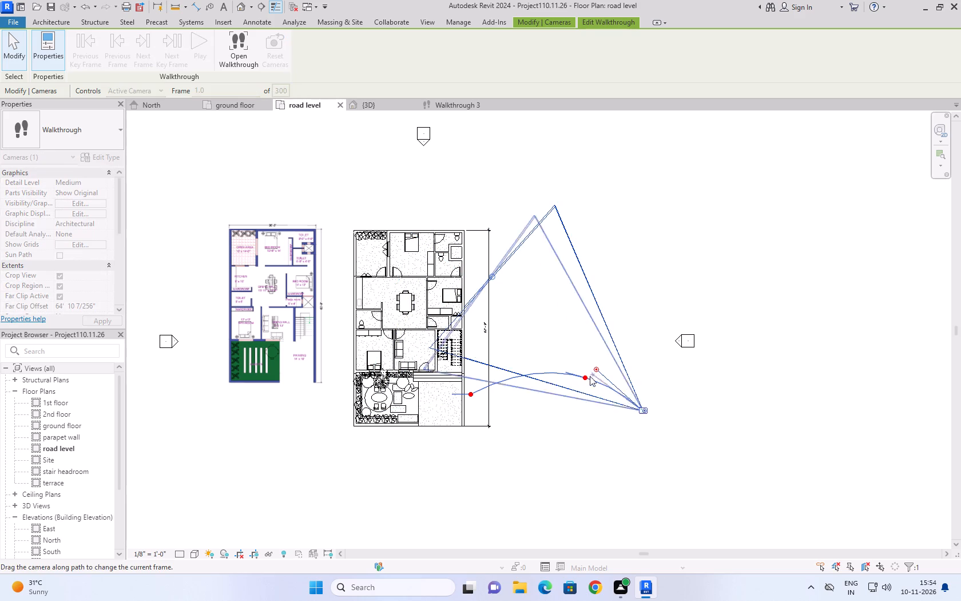
left_click_drag(590, 376, 583, 387)
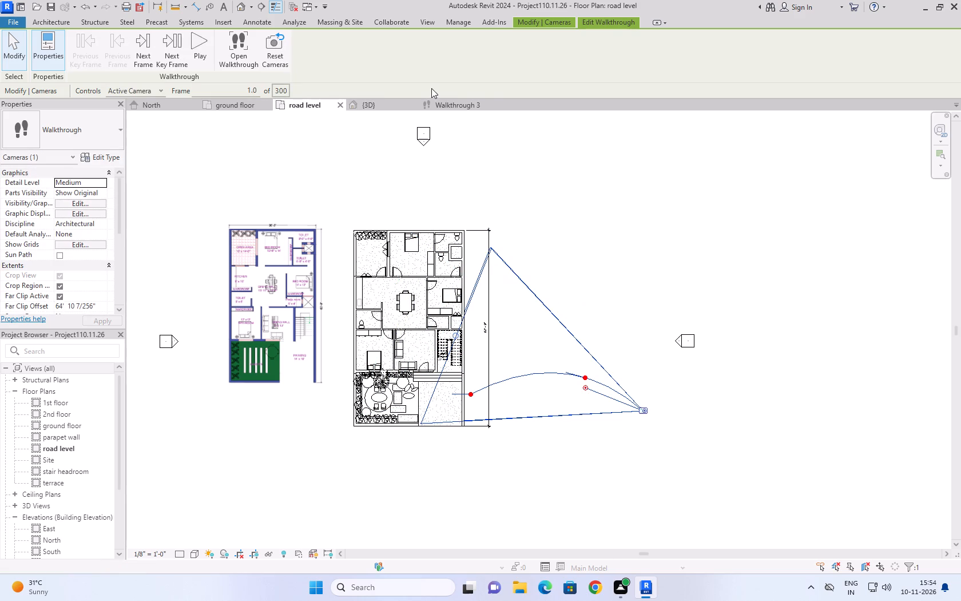
Orbit the first key frame's camera view to look down on the paved bay and front corner of the house.
left_click(460, 108)
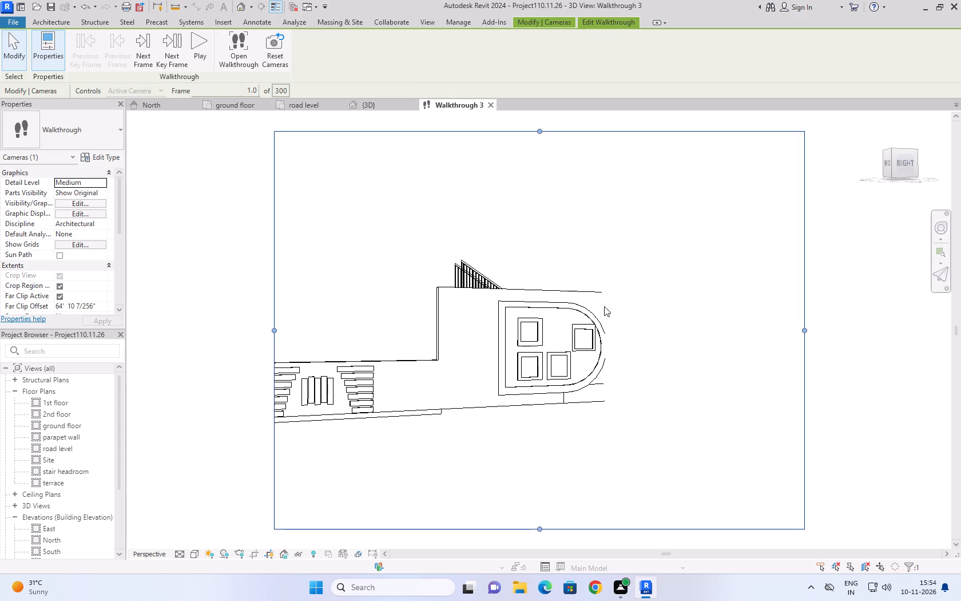
right_click_drag(598, 264, 596, 287, "shift")
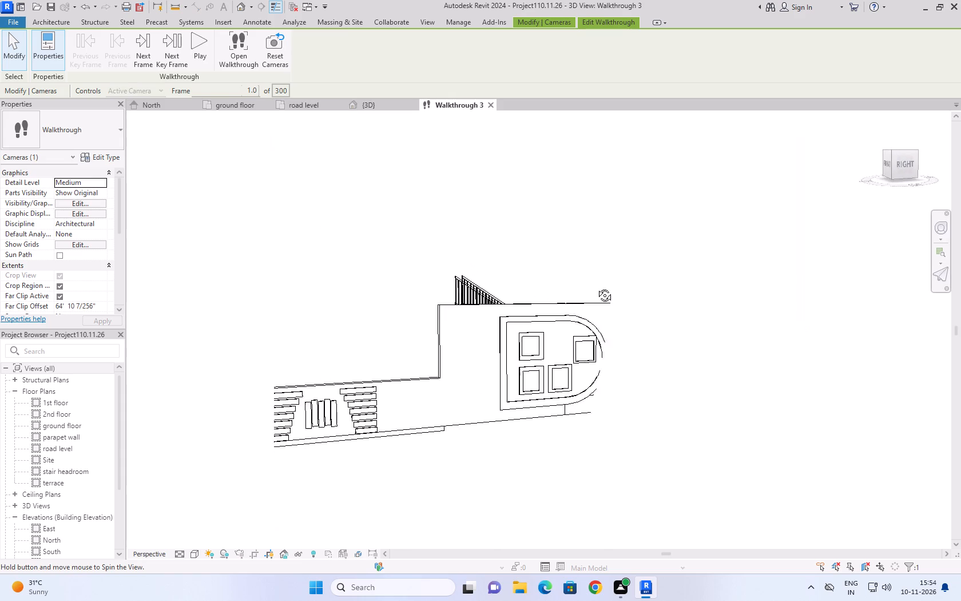
right_click_drag(596, 287, 576, 361, "shift")
right_click_drag(580, 284, 588, 327)
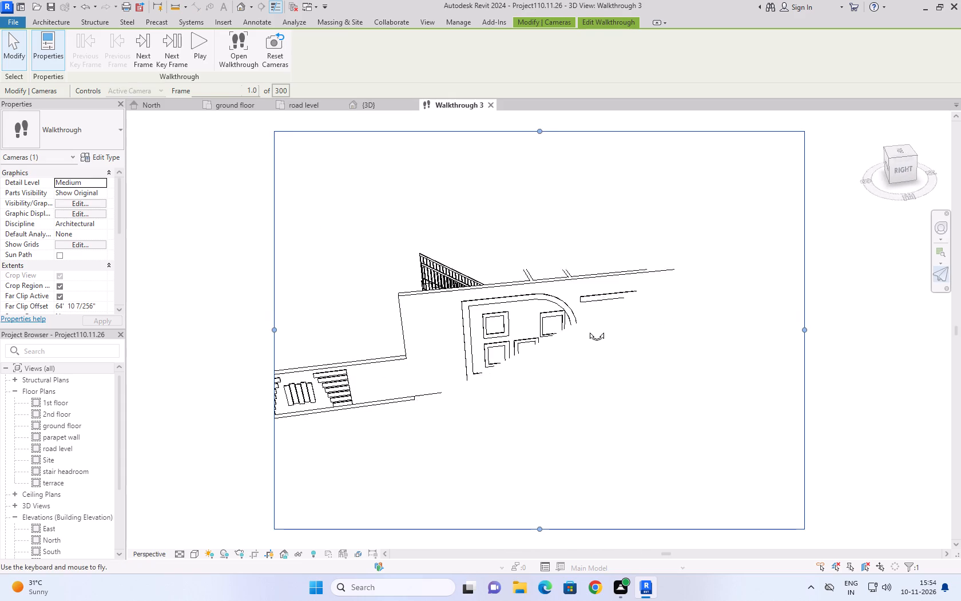
right_click_drag(588, 327, 594, 346)
right_click_drag(584, 320, 578, 244, "shift")
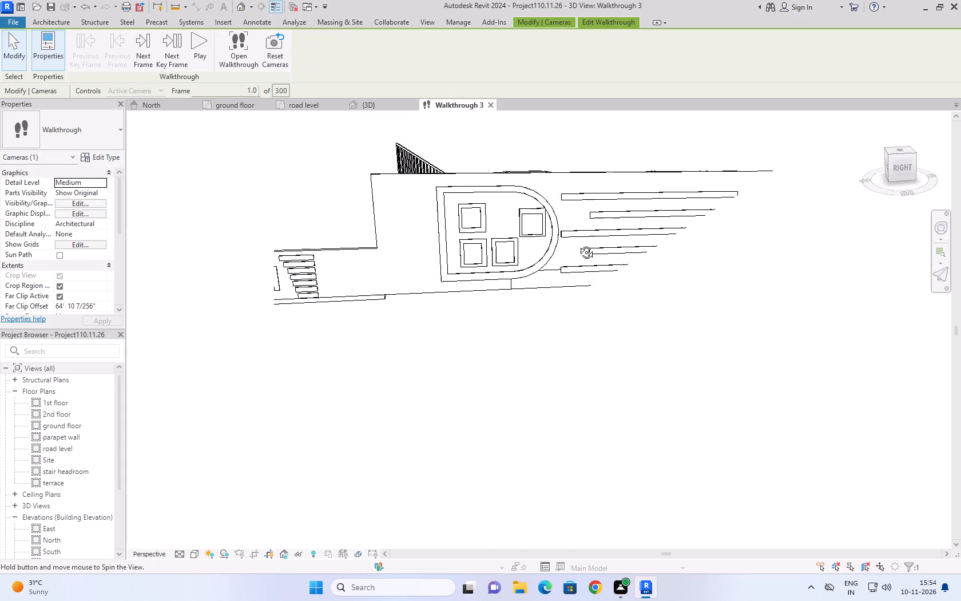
right_click_drag(578, 244, 693, 320, "shift")
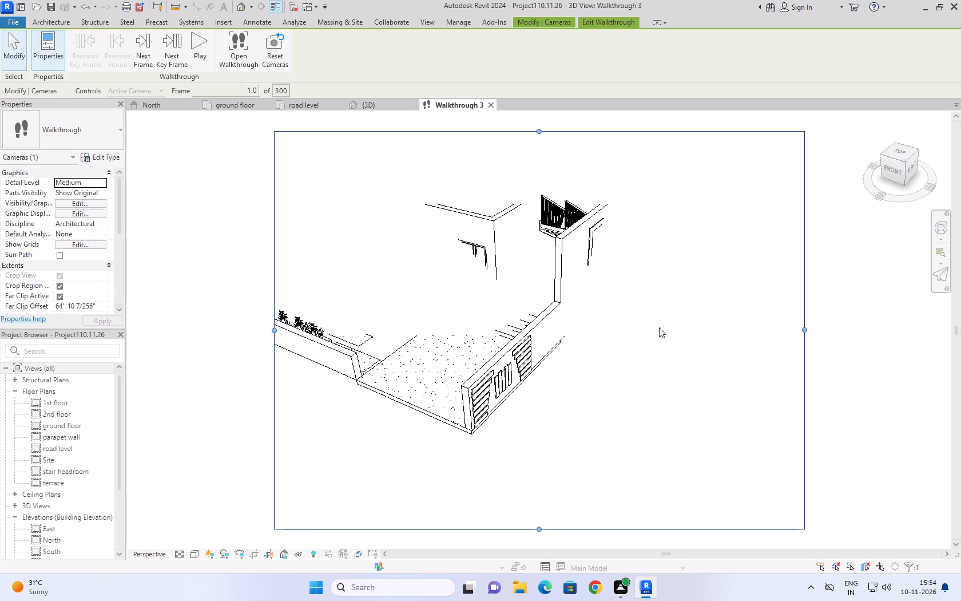
right_click_drag(562, 224, 603, 214)
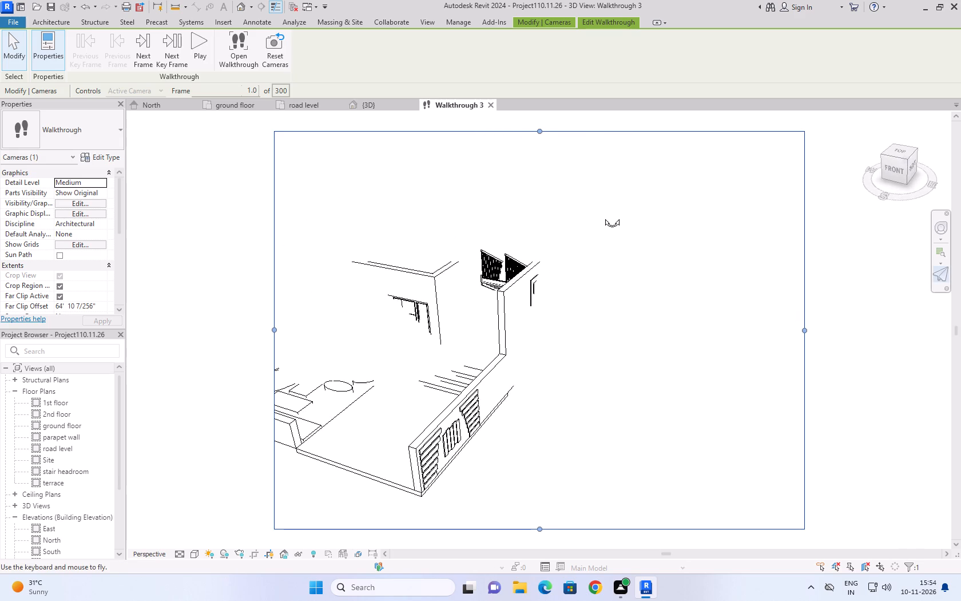
right_click_drag(603, 214, 607, 219)
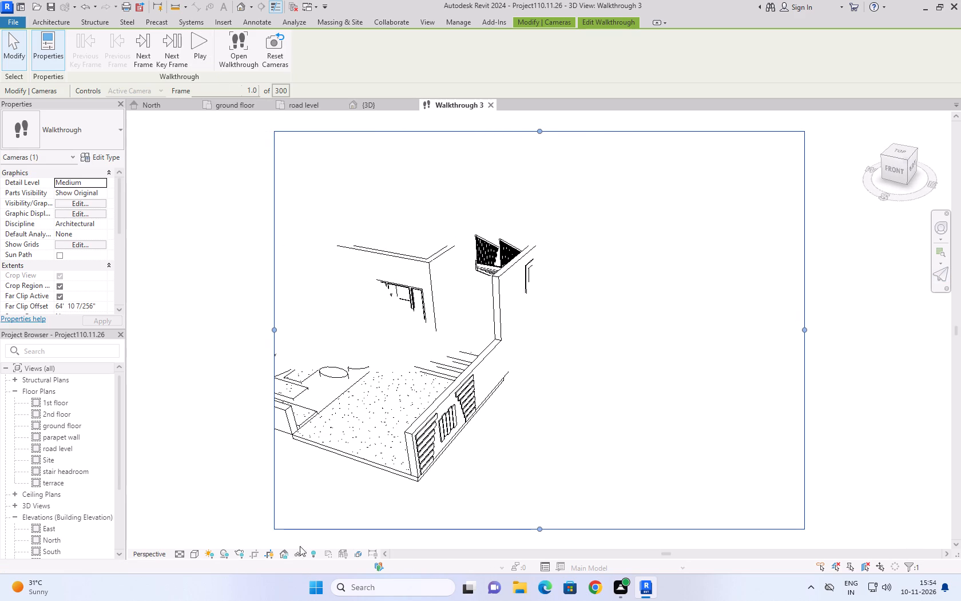
Change the walkthrough view's visual style to show surfaces with material colours and textures.
left_click(197, 554)
left_click(201, 541)
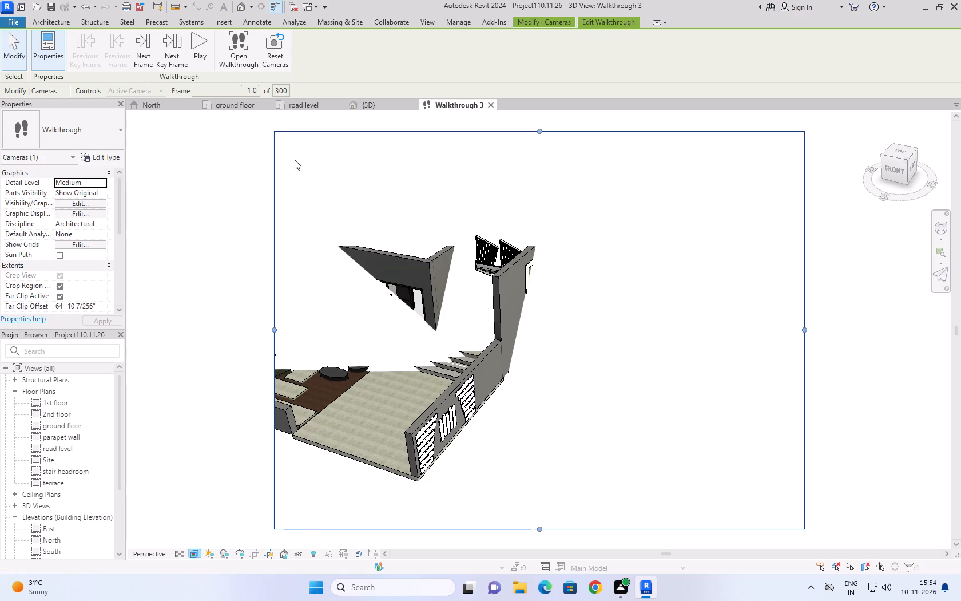
Play Walkthrough 3 from its first frame to review the camera motion past the house, and close its view.
left_click(202, 47)
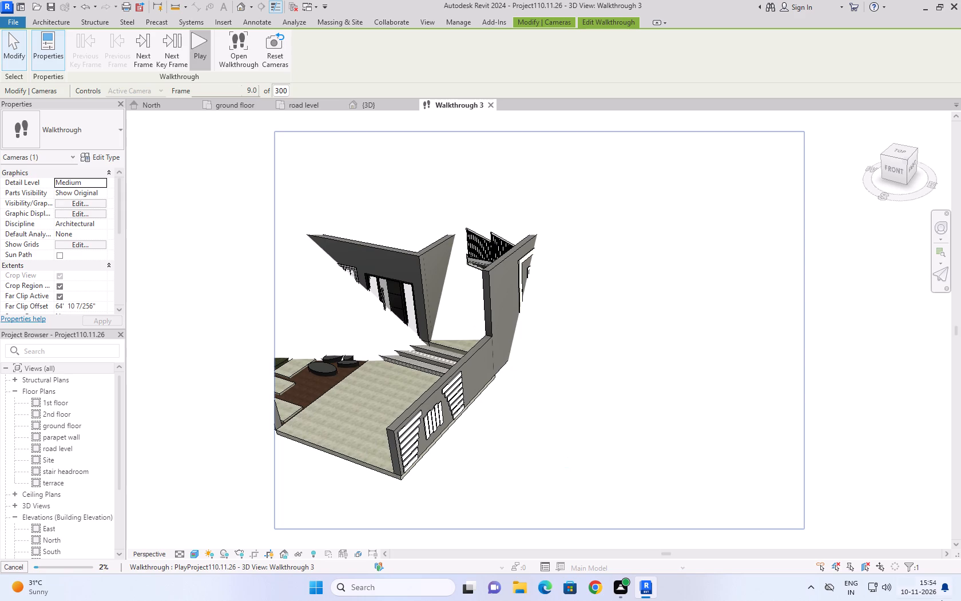
scroll(960, 571, "up", 2)
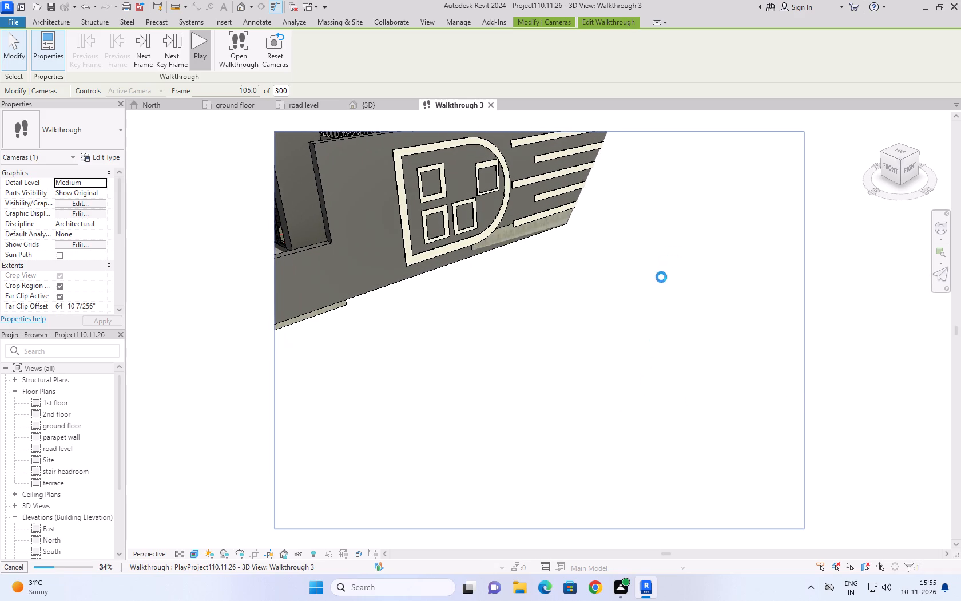
scroll(601, 413, "up", 1)
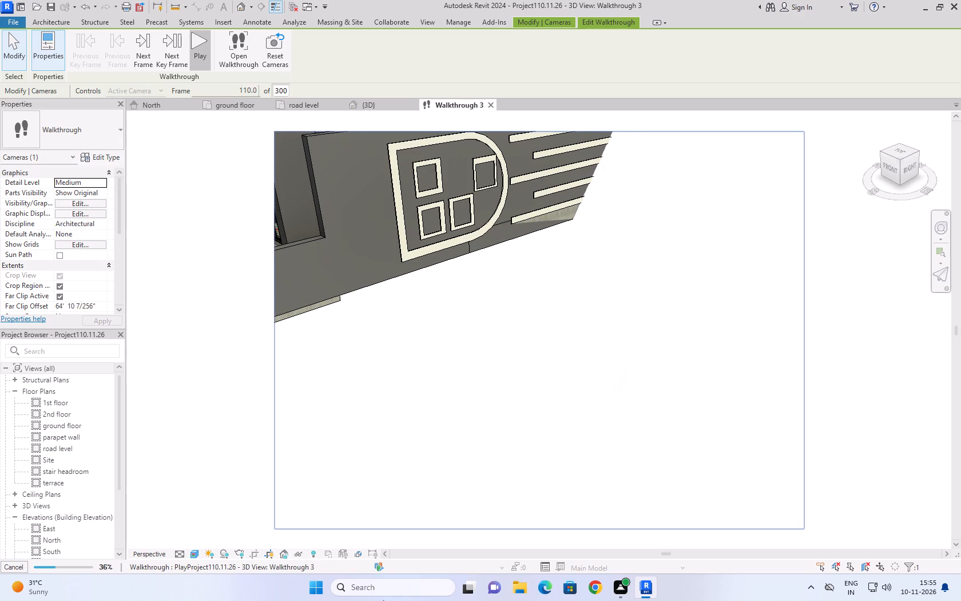
scroll(534, 357, "up", 1)
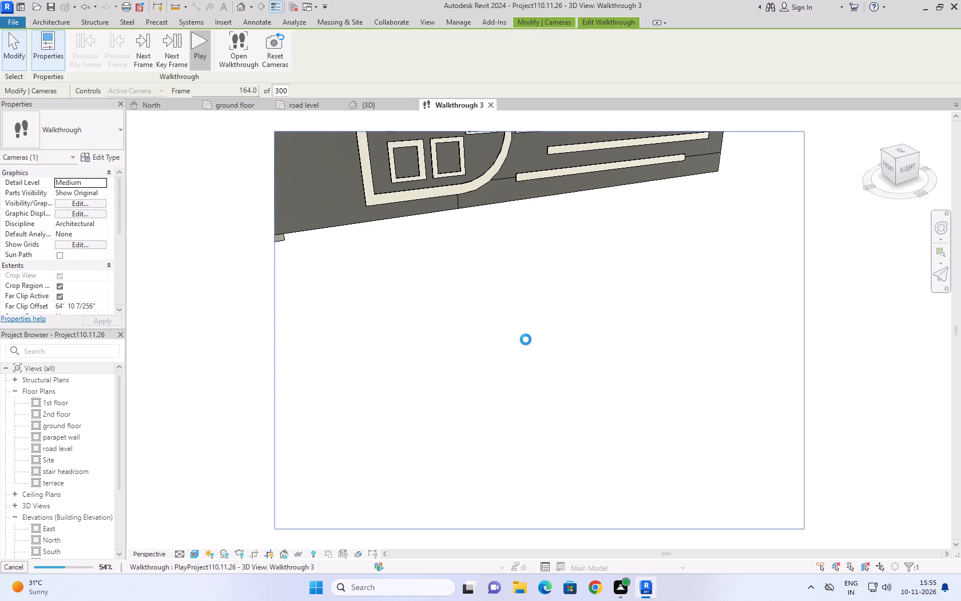
scroll(522, 339, "down", 4)
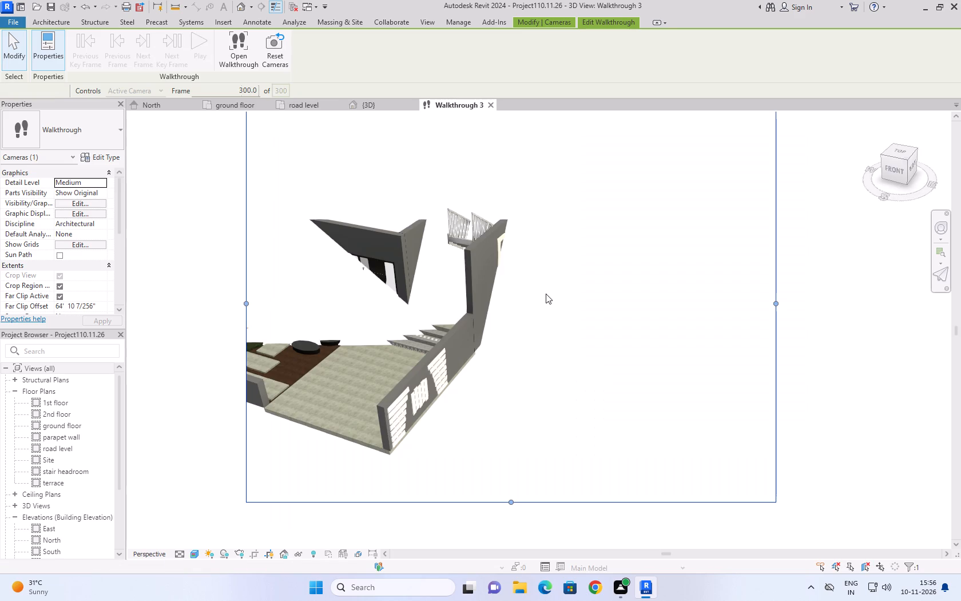
left_click(490, 105)
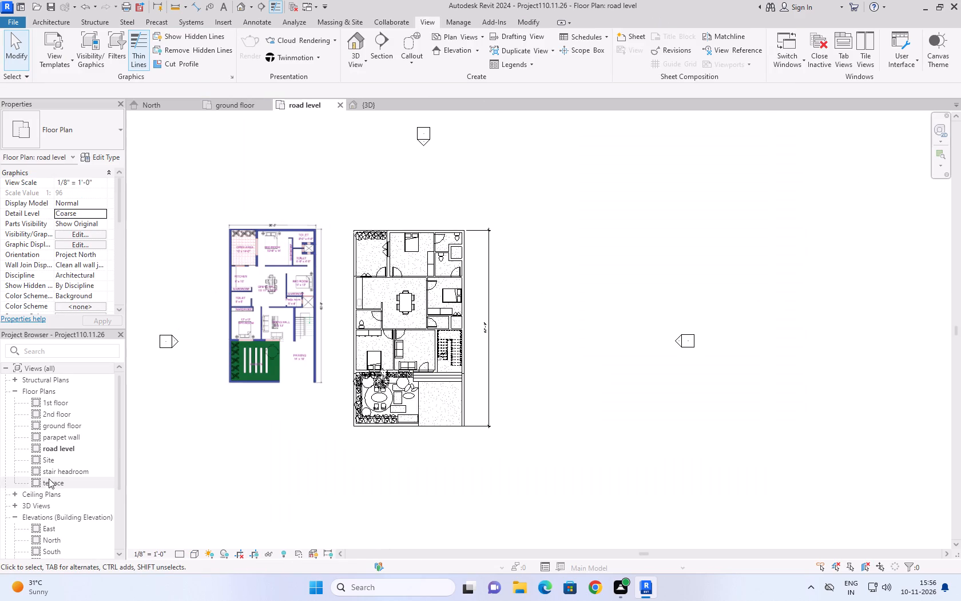
Delete Walkthrough 3 and Walkthrough 2 from the project's walkthrough views.
scroll(65, 462, "down", 2)
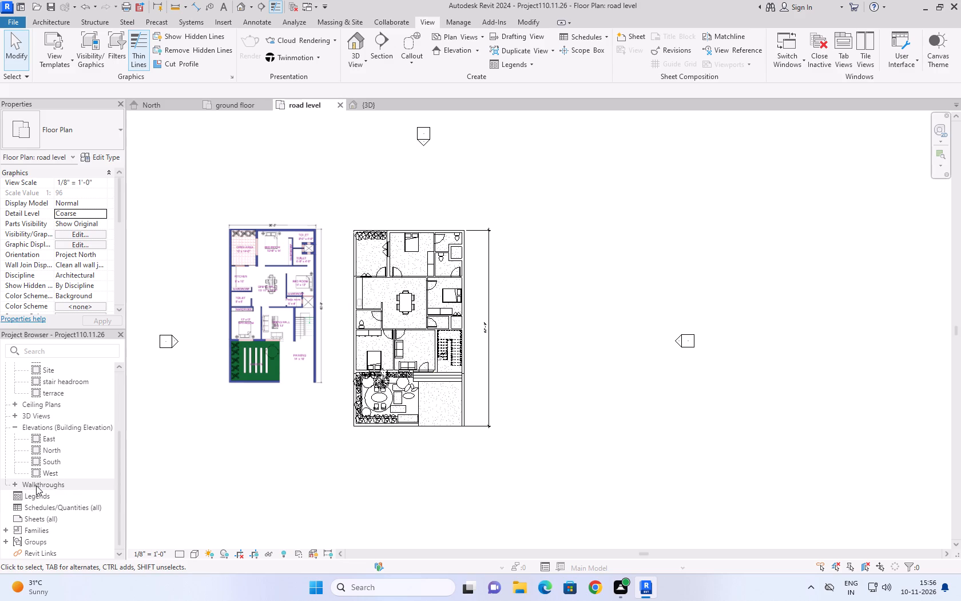
left_click(36, 485)
left_click(19, 483)
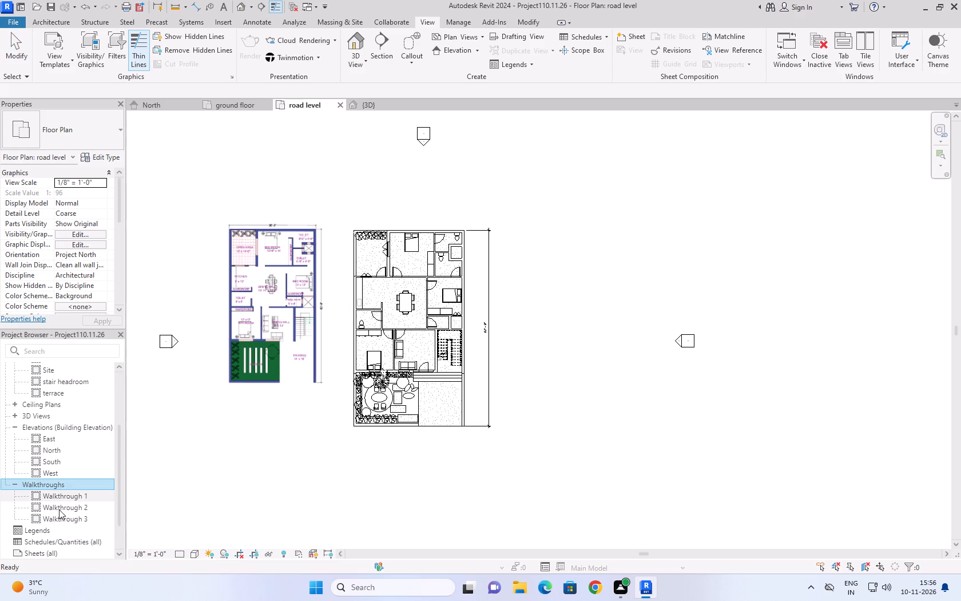
right_click(61, 516)
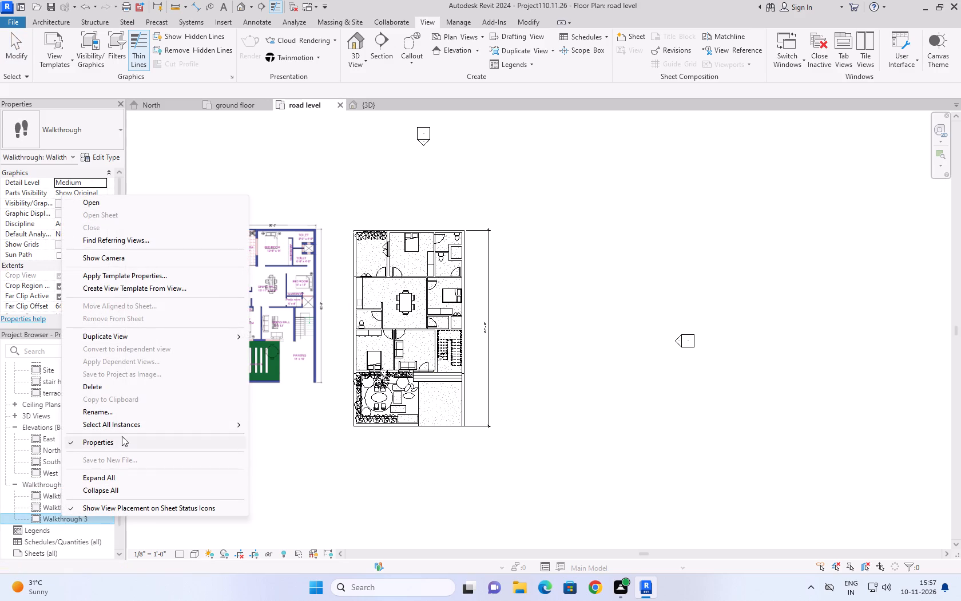
left_click(117, 385)
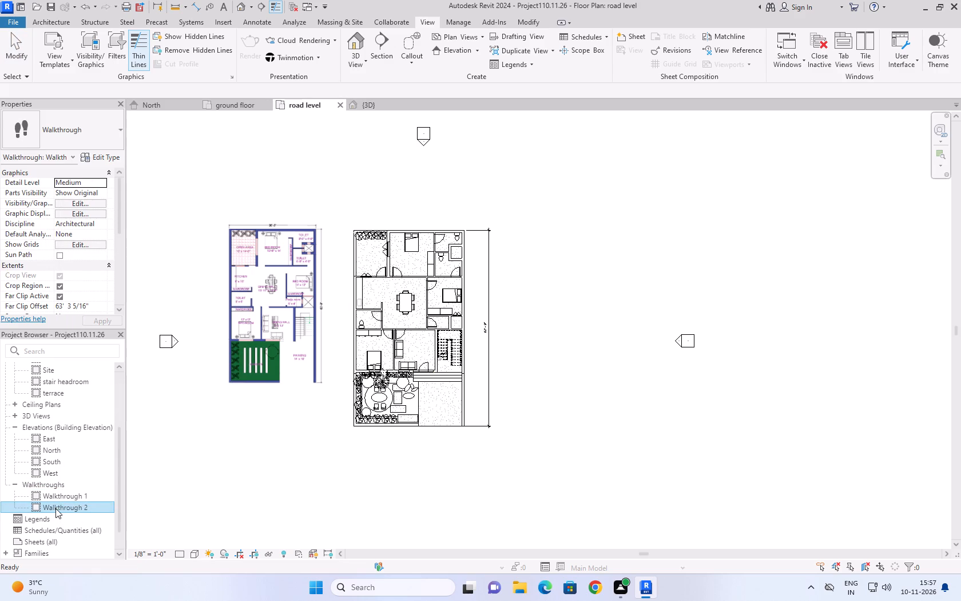
right_click(55, 508)
left_click(106, 377)
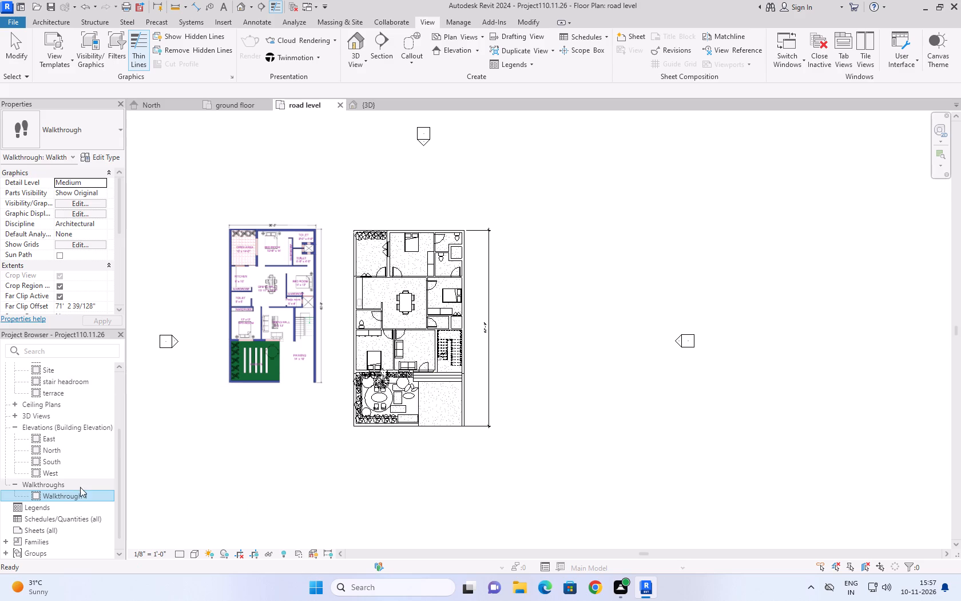
Open Walkthrough 1 and play it from frame 1 in walkthrough editing mode.
double_click(76, 495)
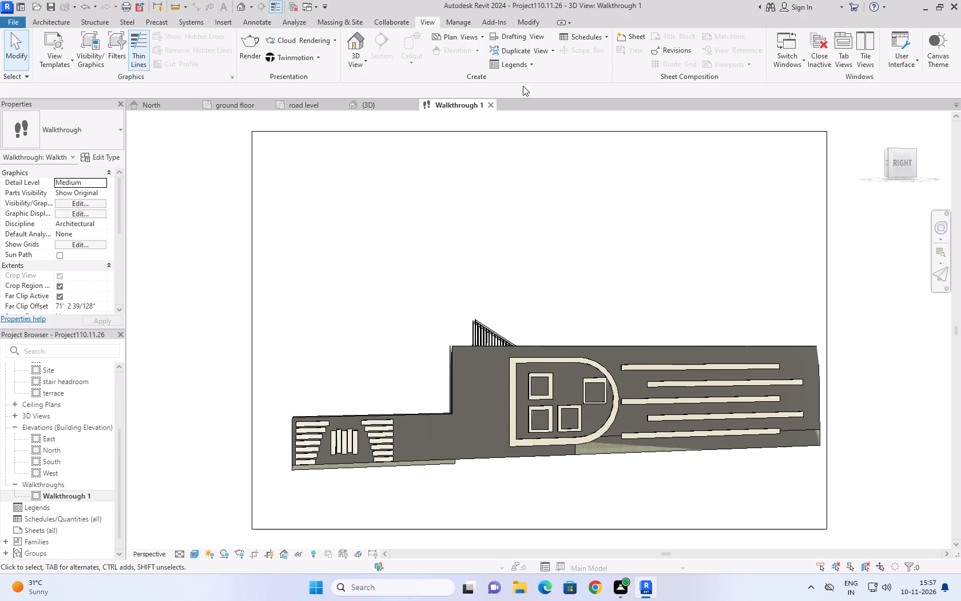
left_click(602, 133)
left_click(565, 64)
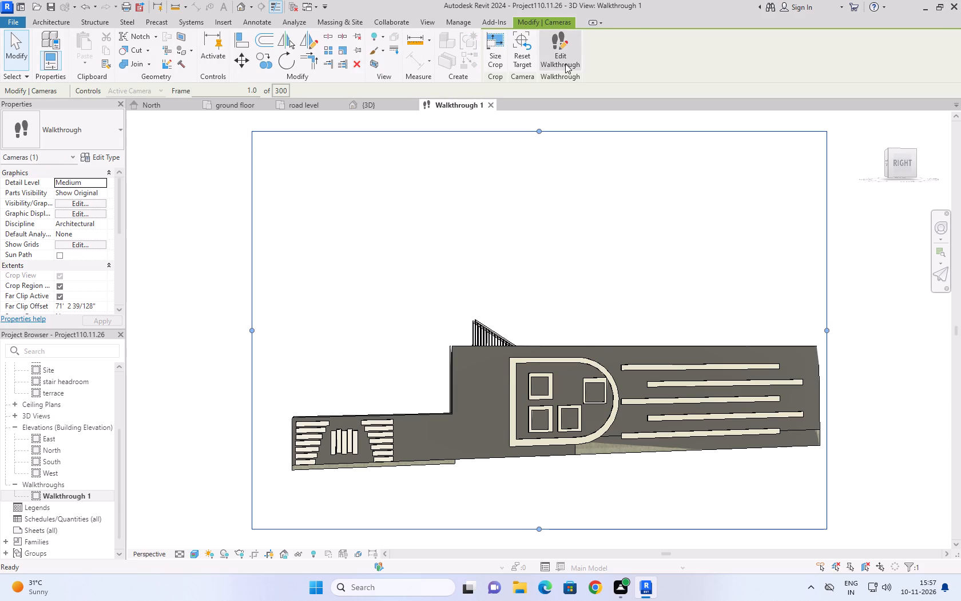
left_click(207, 49)
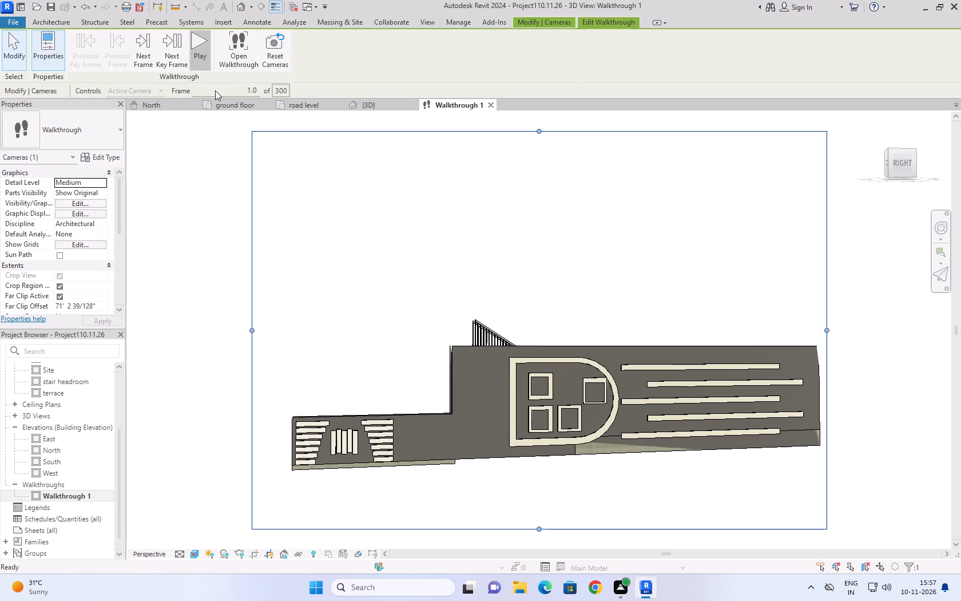
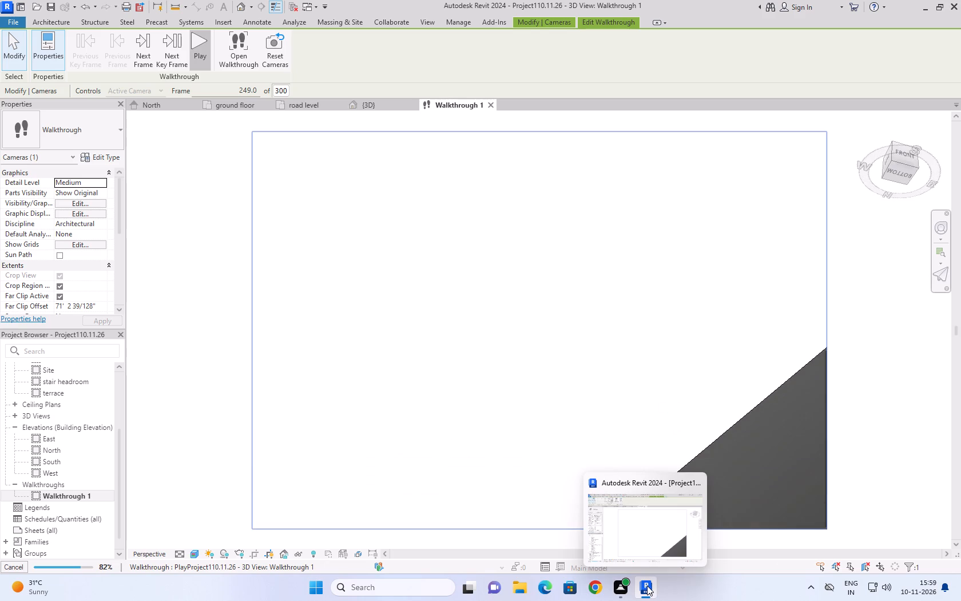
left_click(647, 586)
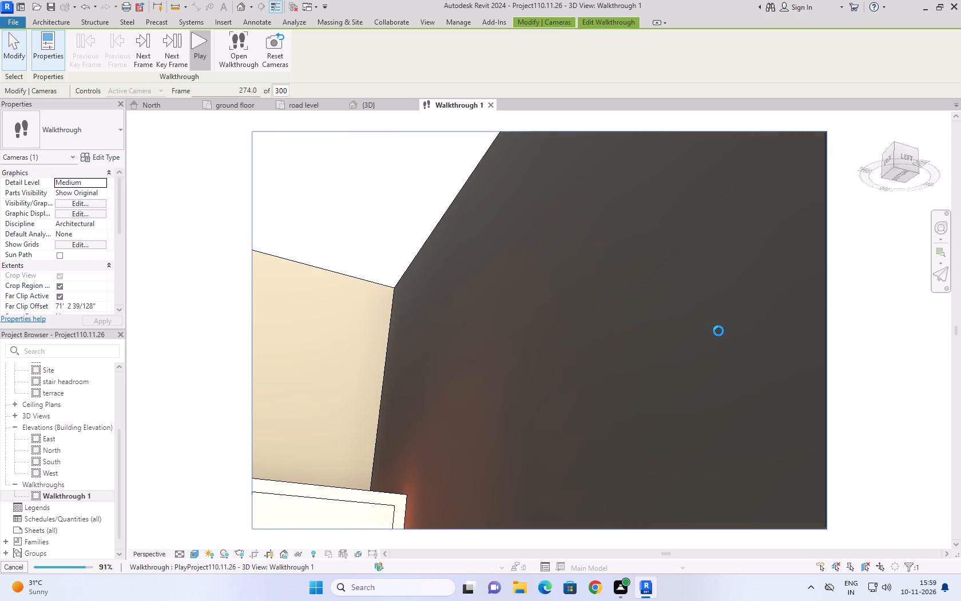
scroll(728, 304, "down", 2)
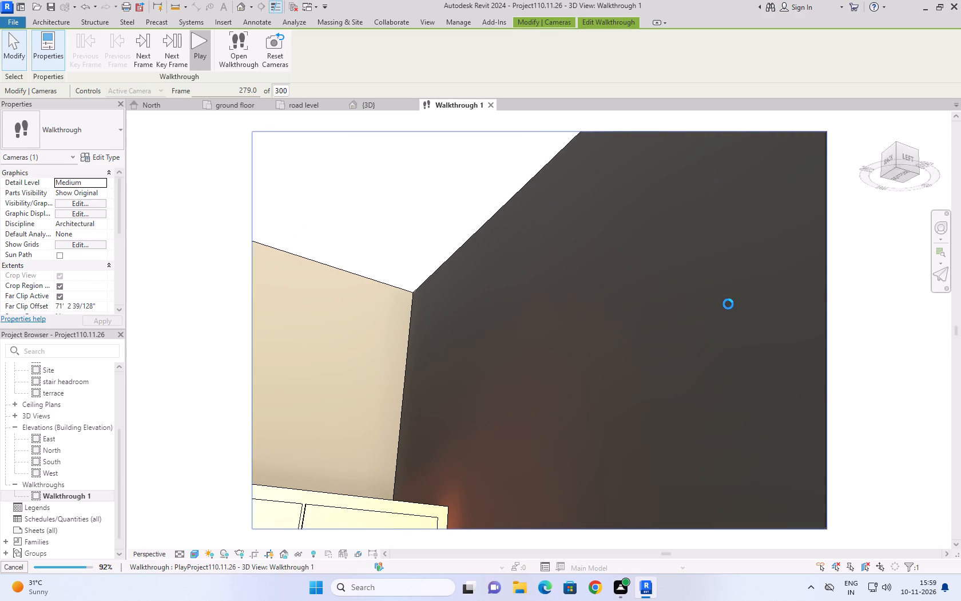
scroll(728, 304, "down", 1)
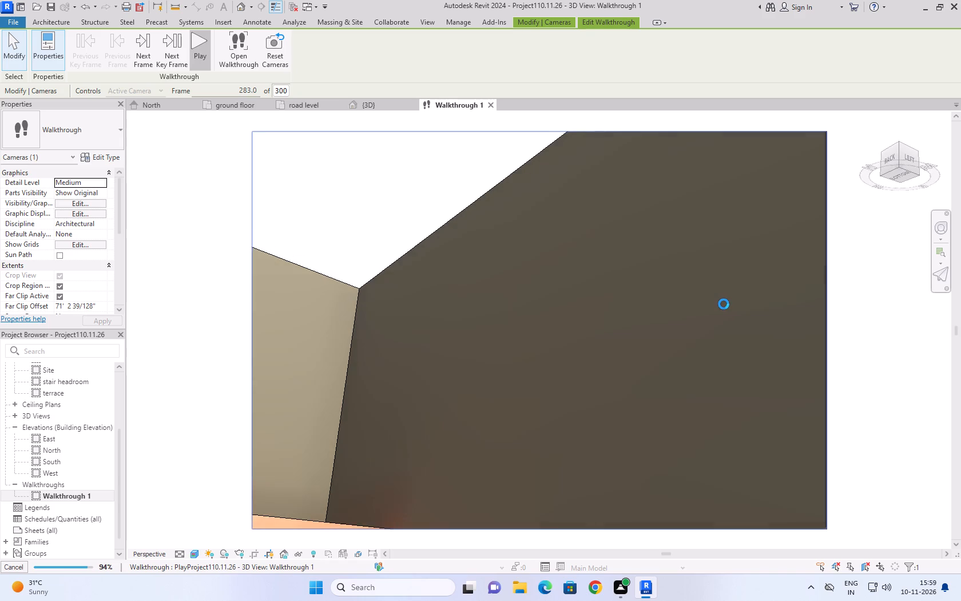
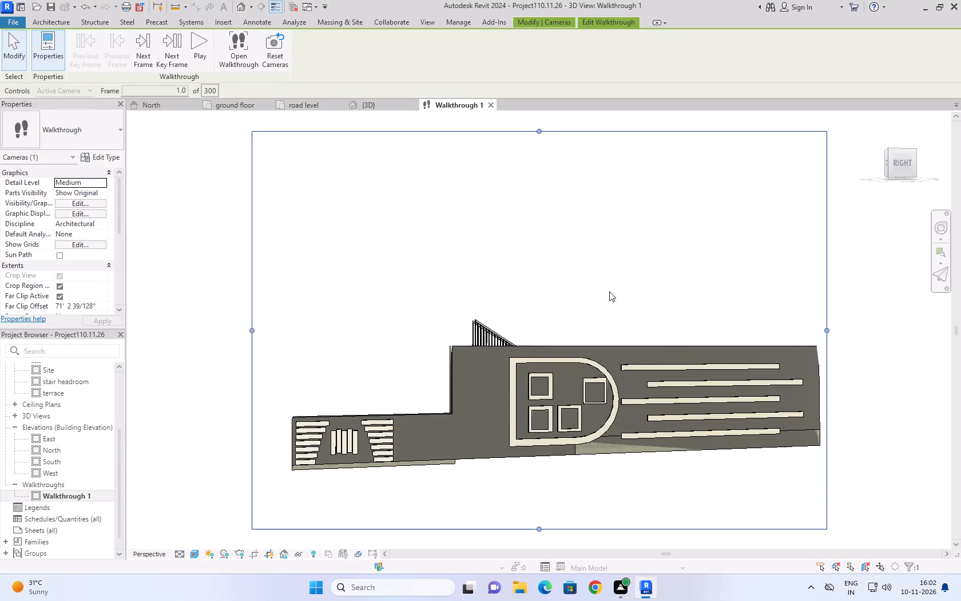
Close the Walkthrough 1 view.
scroll(610, 291, "down", 4)
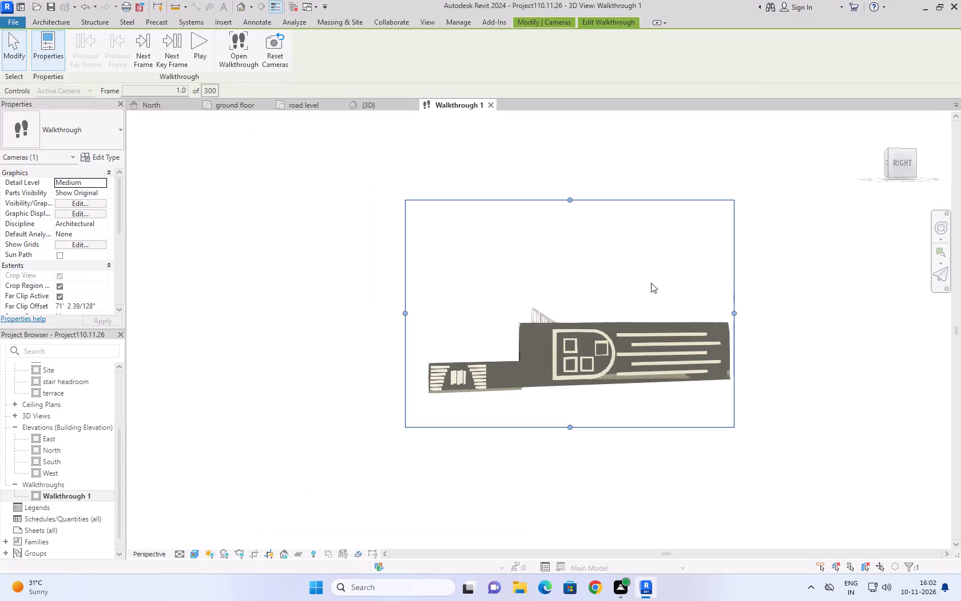
scroll(816, 291, "up", 3)
scroll(787, 341, "down", 2)
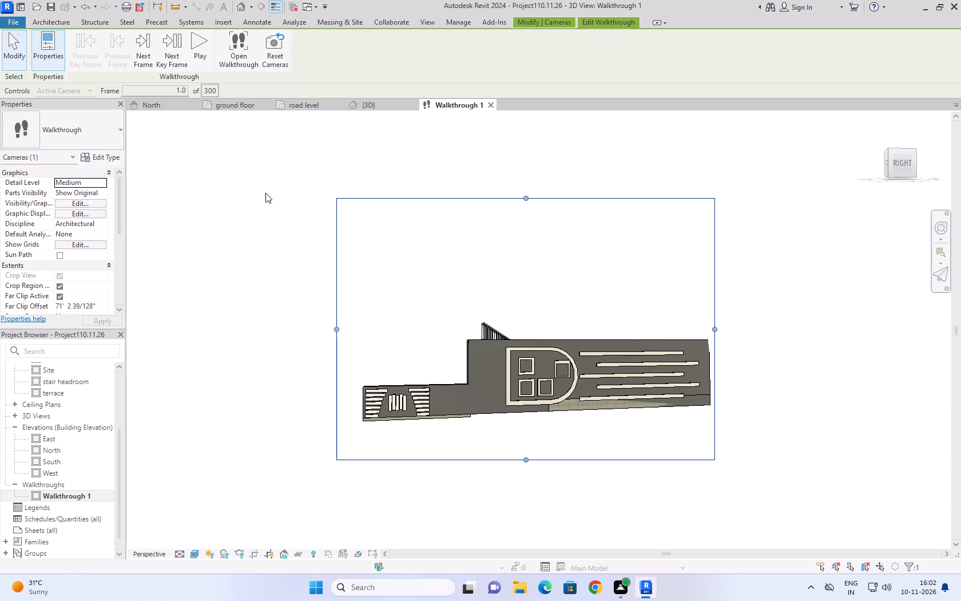
left_click(299, 161)
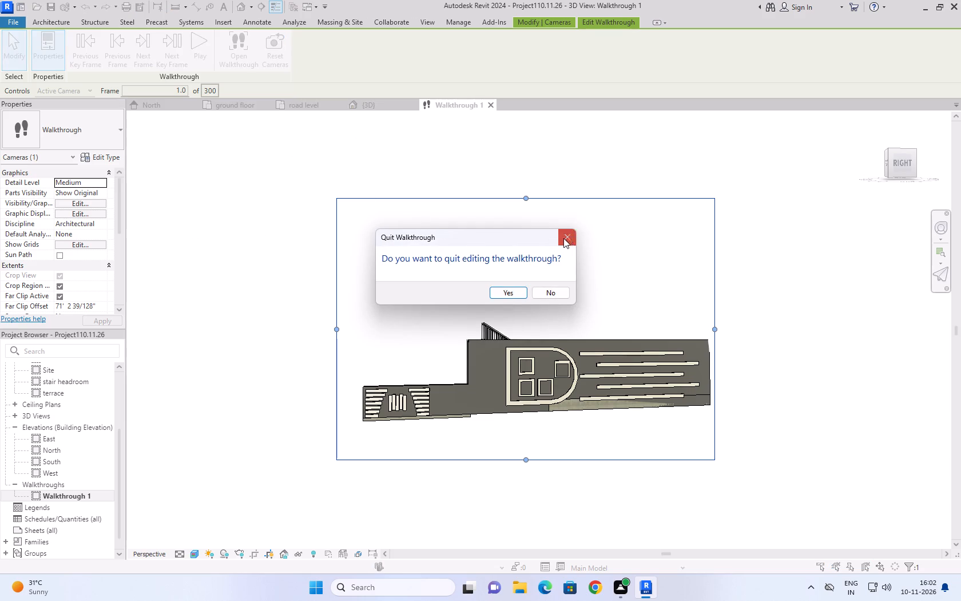
left_click(568, 238)
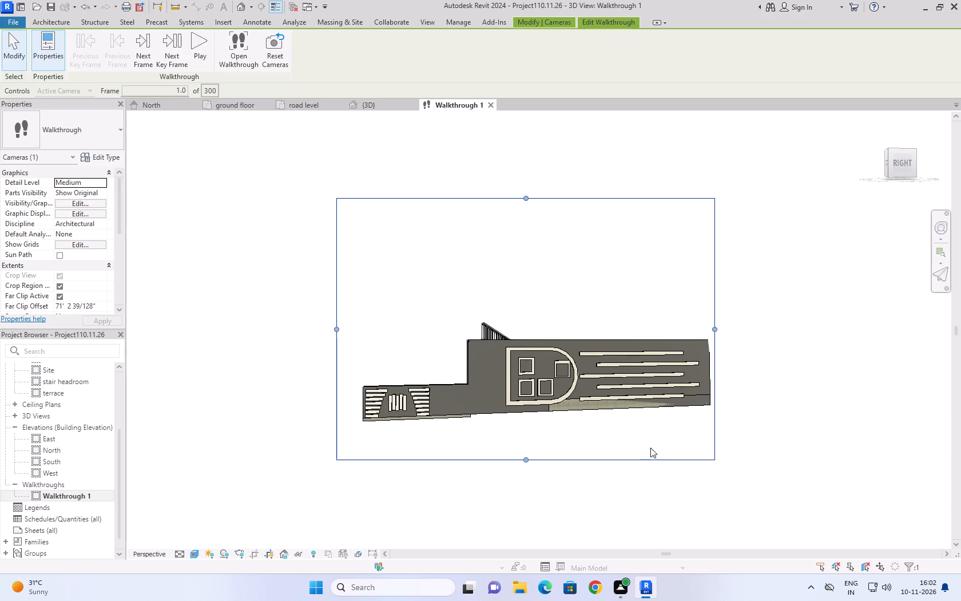
left_click(491, 104)
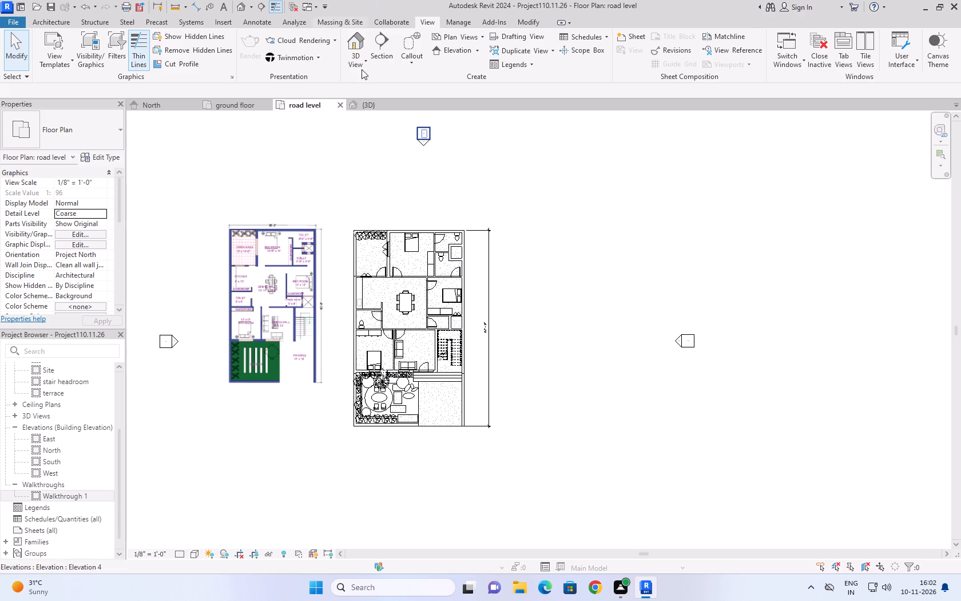
Place a camera in the road level plan outside the house's lower-right corner, aimed diagonally across the house past its upper-left side.
left_click(363, 78)
left_click(365, 70)
left_click(387, 110)
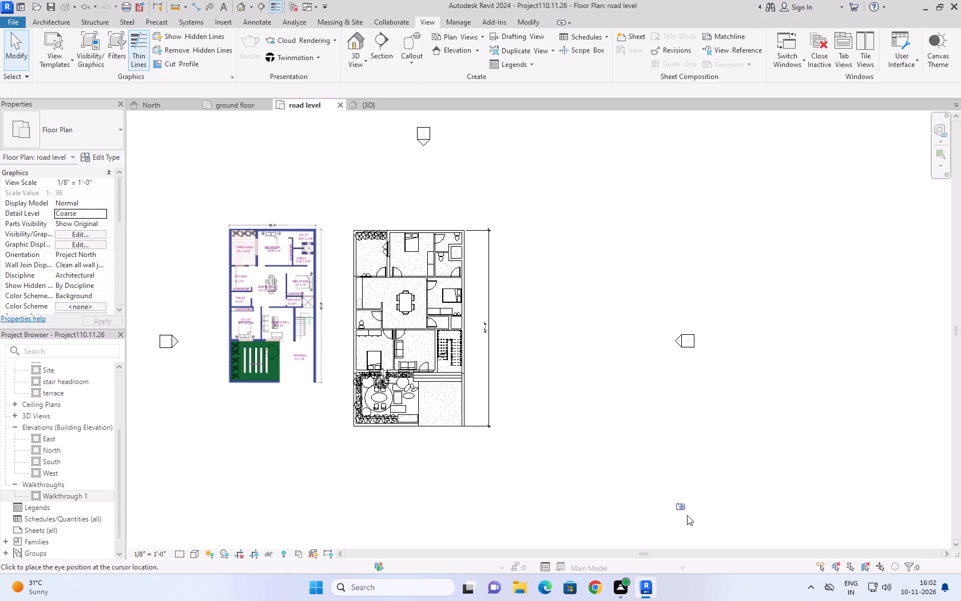
left_click(640, 477)
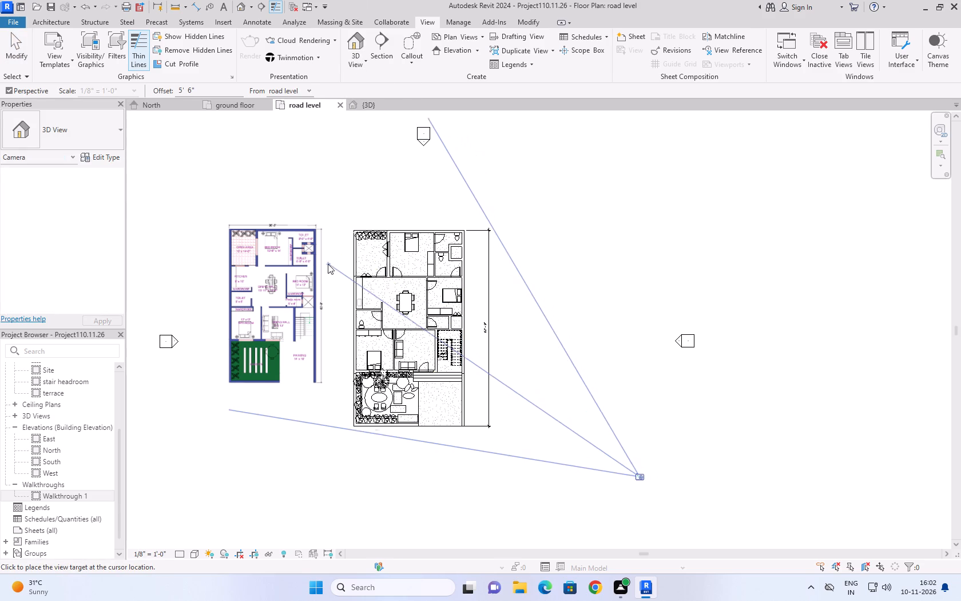
left_click(326, 266)
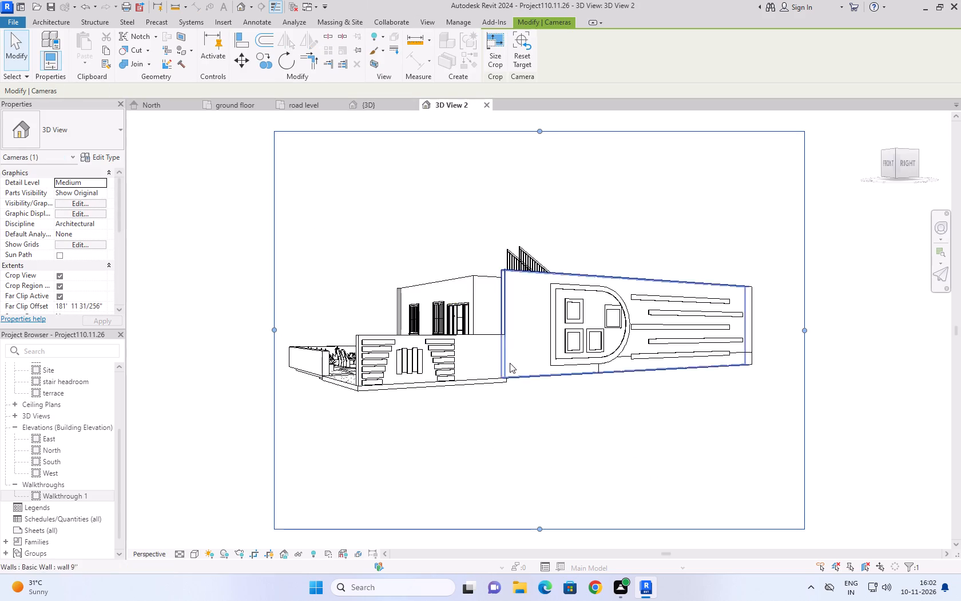
Render the new camera view from a raised front-right corner angle at High quality and a printer resolution of 150 DPI.
right_click_drag(539, 398, 535, 456)
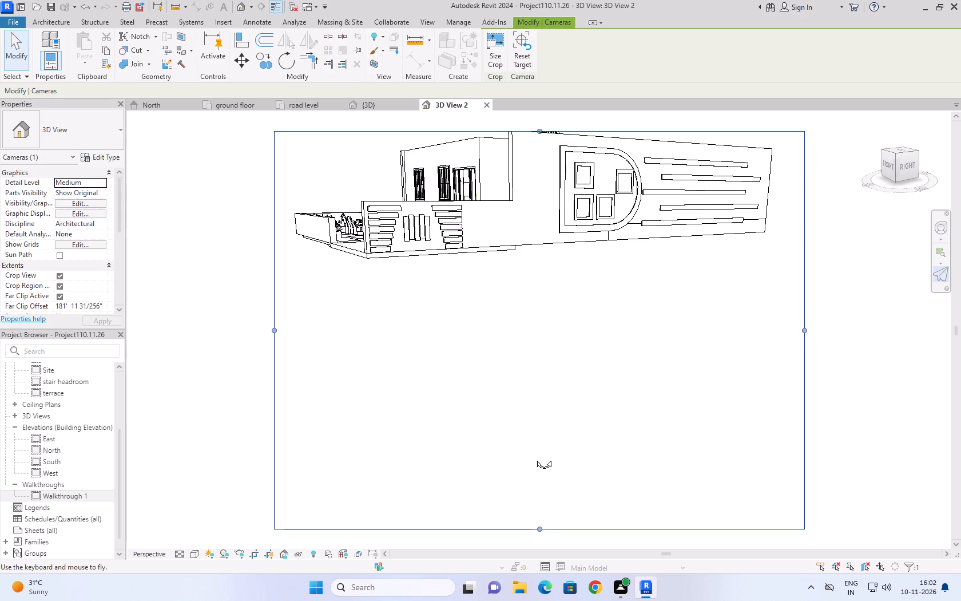
right_click_drag(535, 456, 549, 432)
right_click_drag(550, 406, 569, 460, "shift")
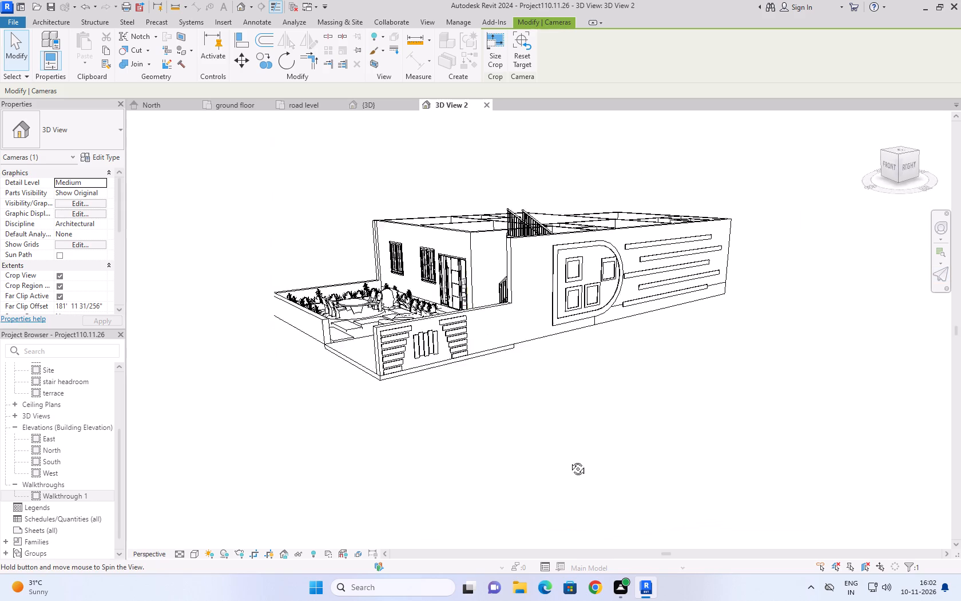
right_click_drag(569, 460, 553, 523, "shift")
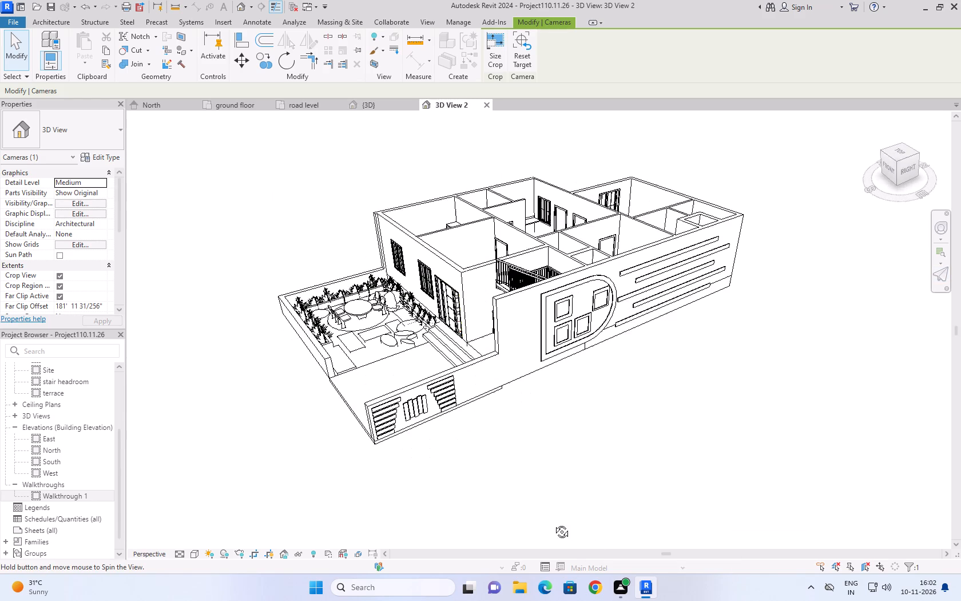
right_click_drag(553, 523, 565, 533, "shift")
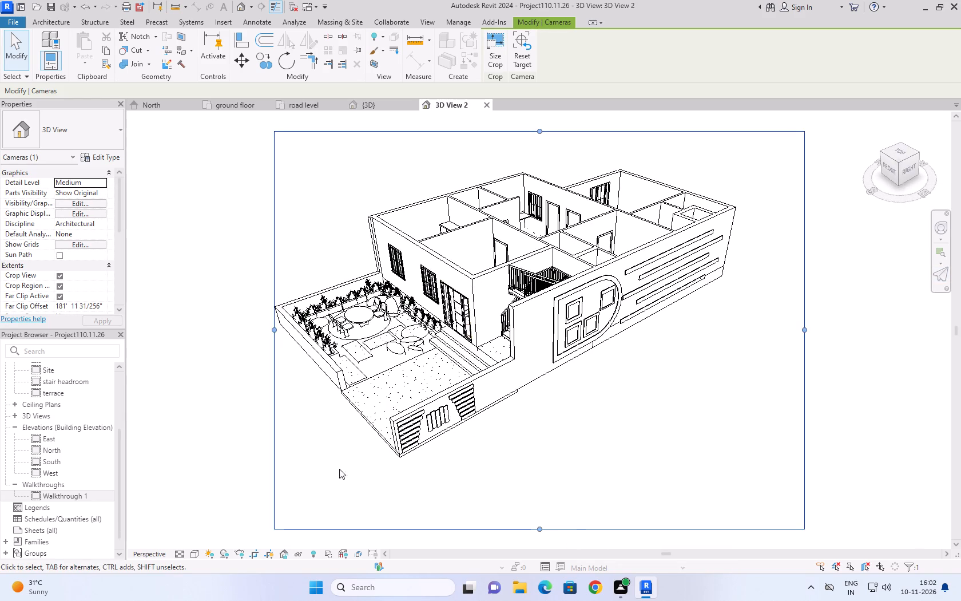
type("rr")
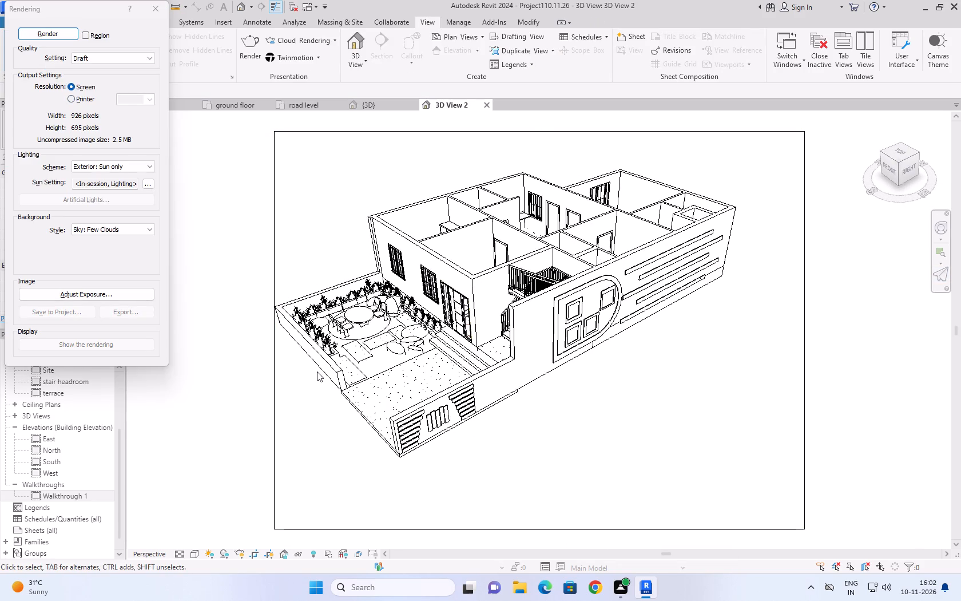
left_click(104, 59)
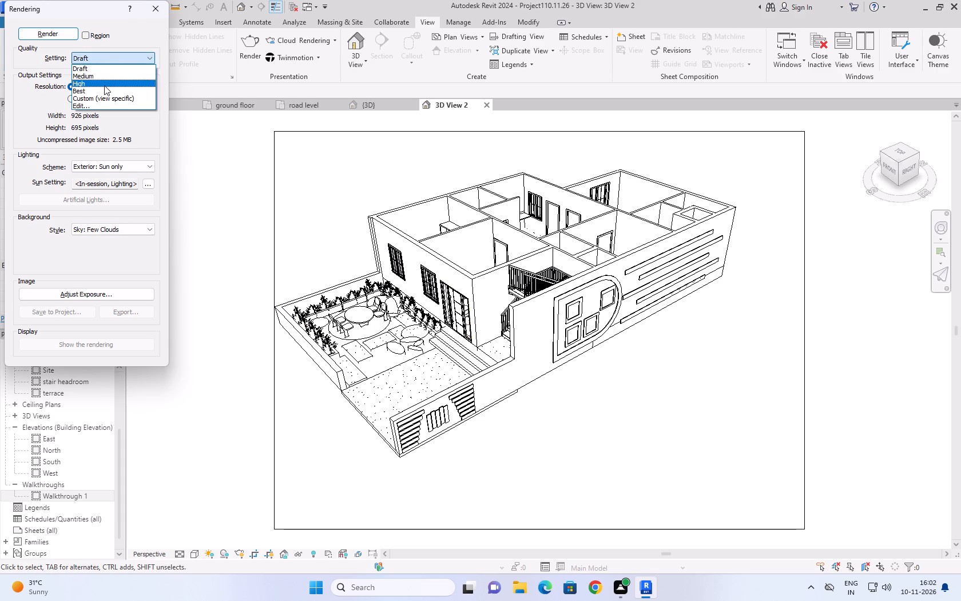
left_click(107, 74)
left_click(116, 58)
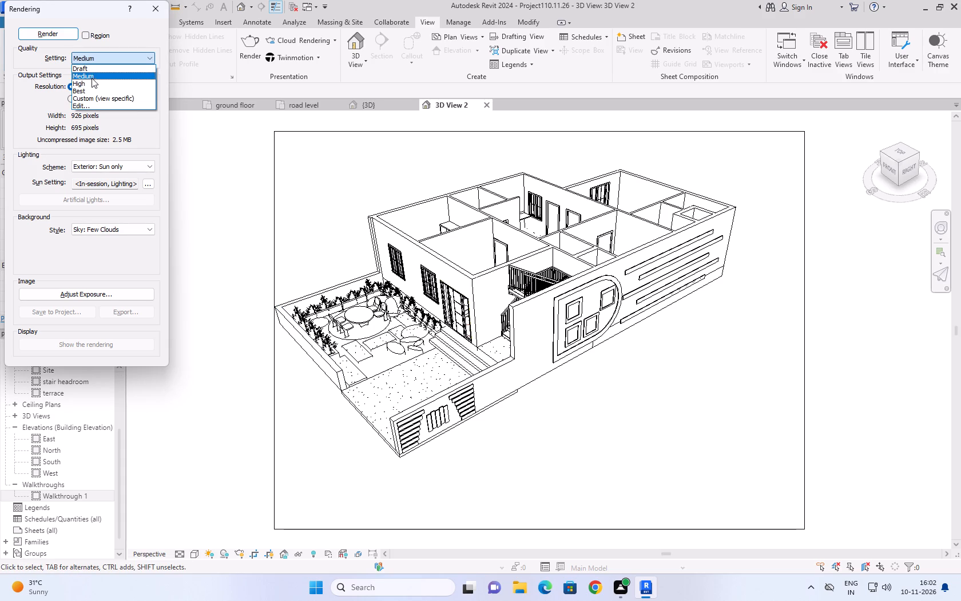
left_click(90, 79)
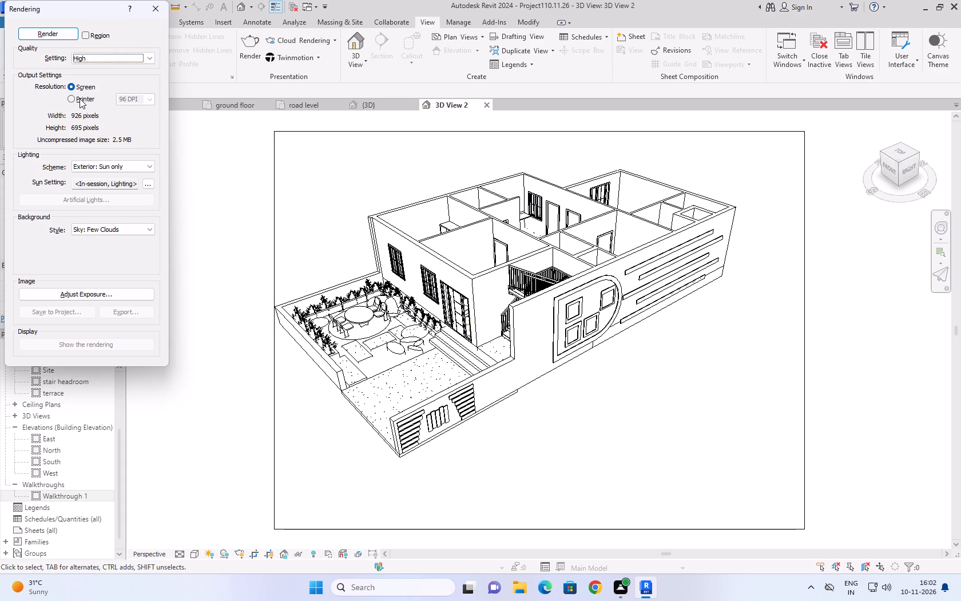
left_click(80, 97)
left_click(62, 34)
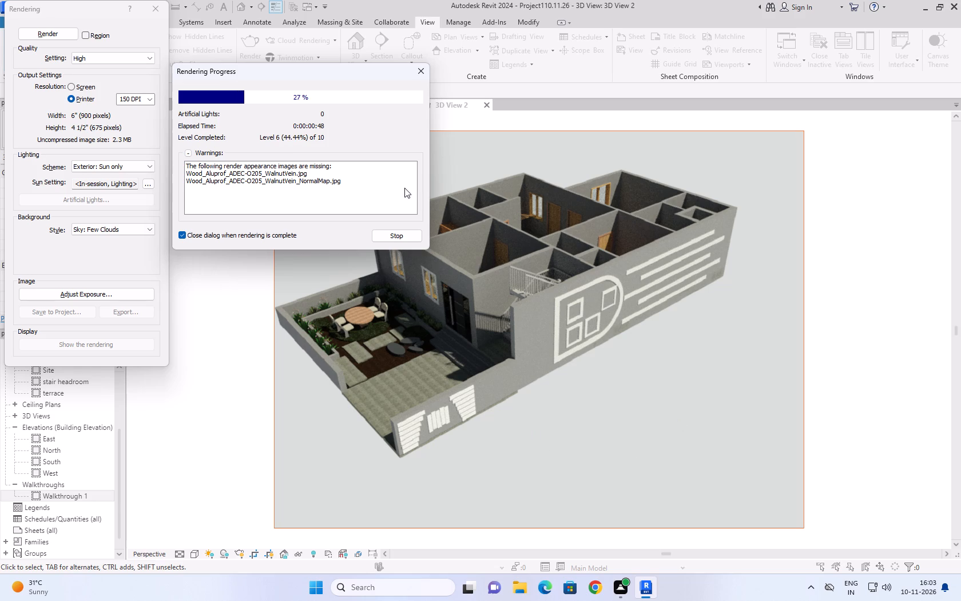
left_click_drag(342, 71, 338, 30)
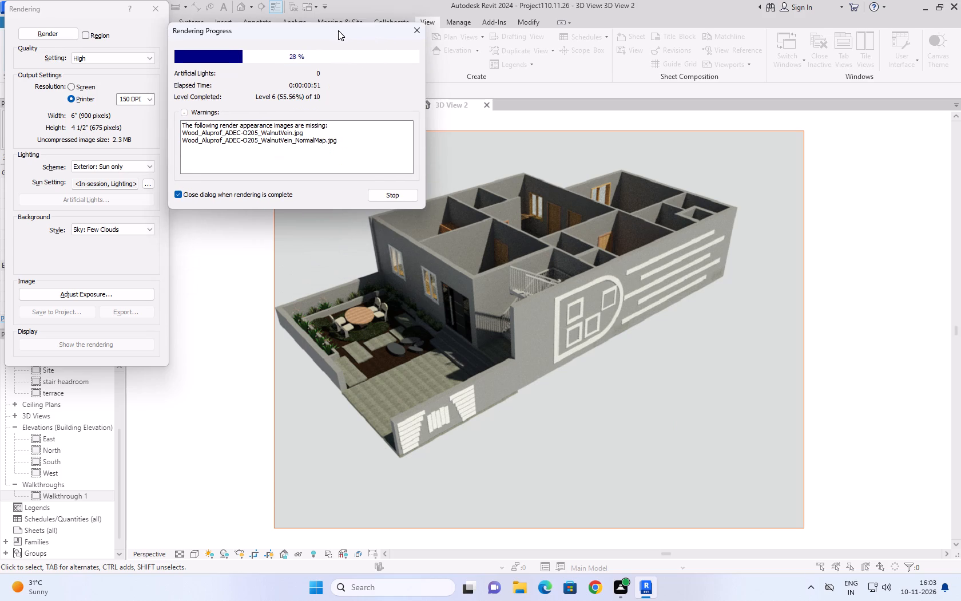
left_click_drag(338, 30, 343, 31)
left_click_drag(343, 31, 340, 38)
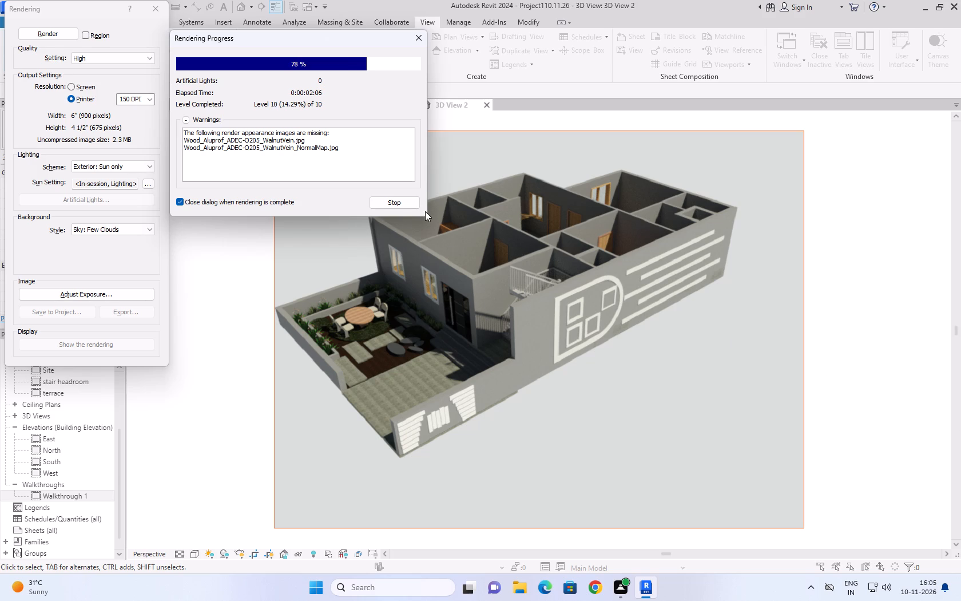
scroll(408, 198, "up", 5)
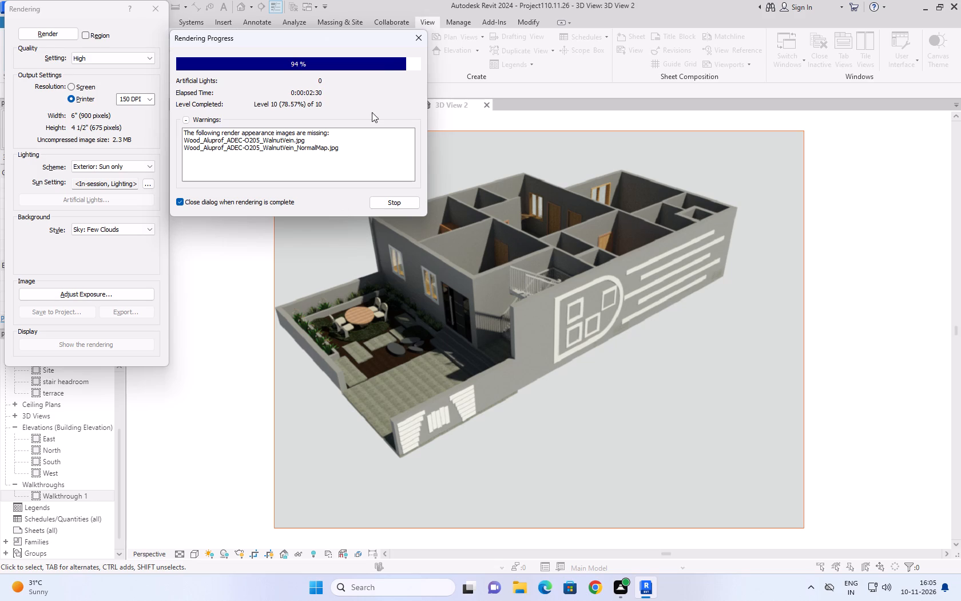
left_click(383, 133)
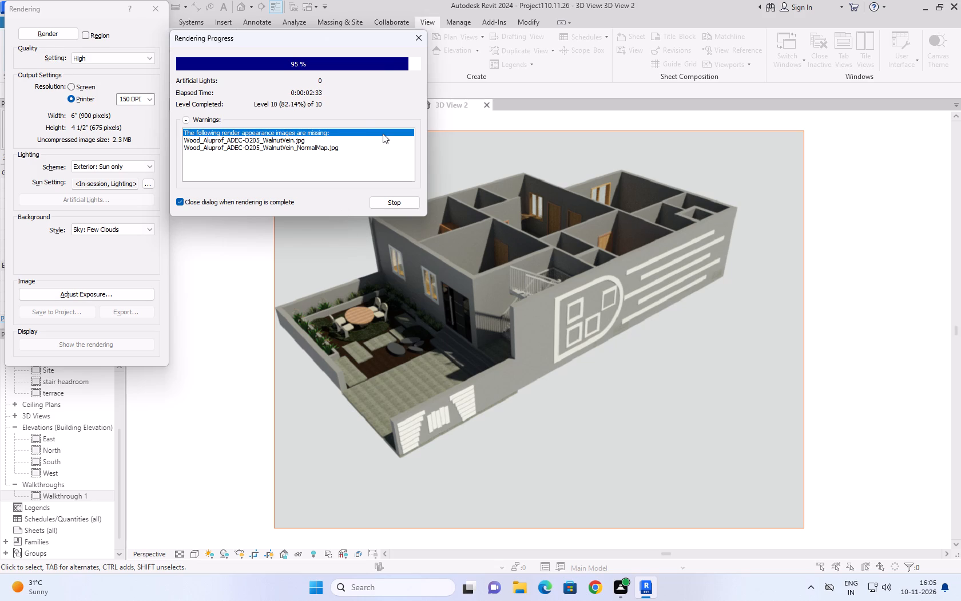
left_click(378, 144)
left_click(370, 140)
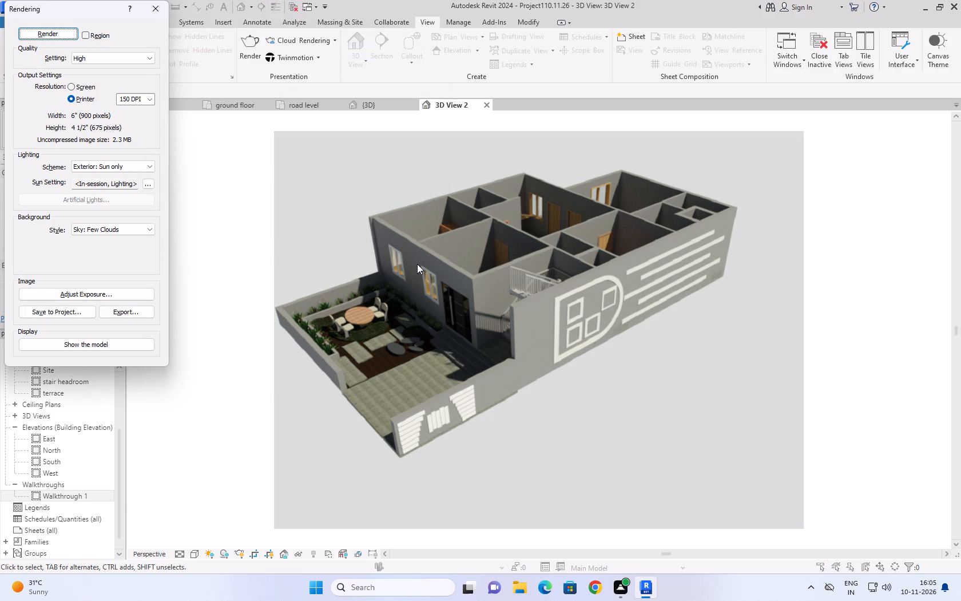
Examine the finished rendering of the house up close and close the rendering settings.
scroll(530, 319, "up", 5)
scroll(539, 308, "down", 4)
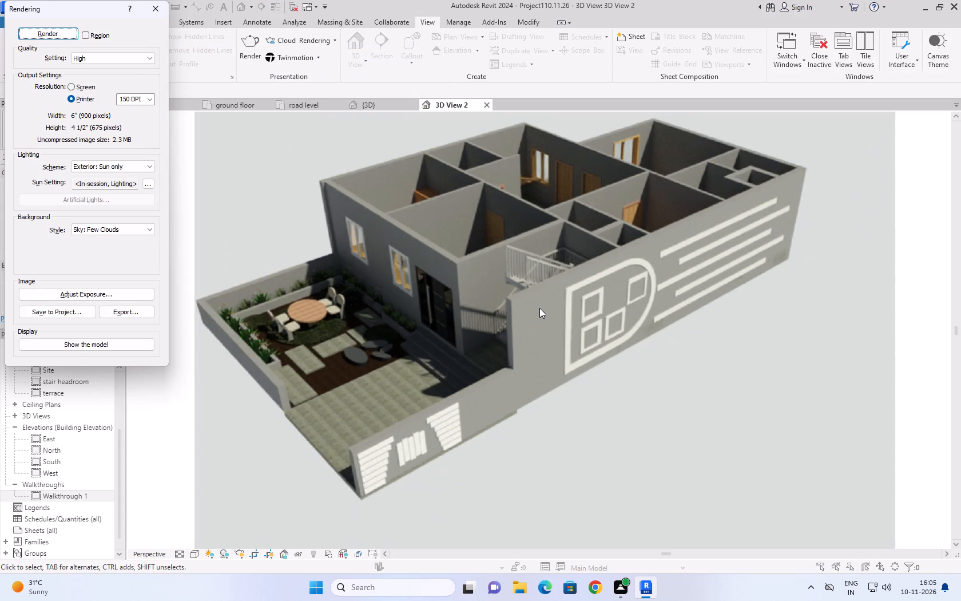
scroll(539, 308, "down", 2)
left_click(160, 11)
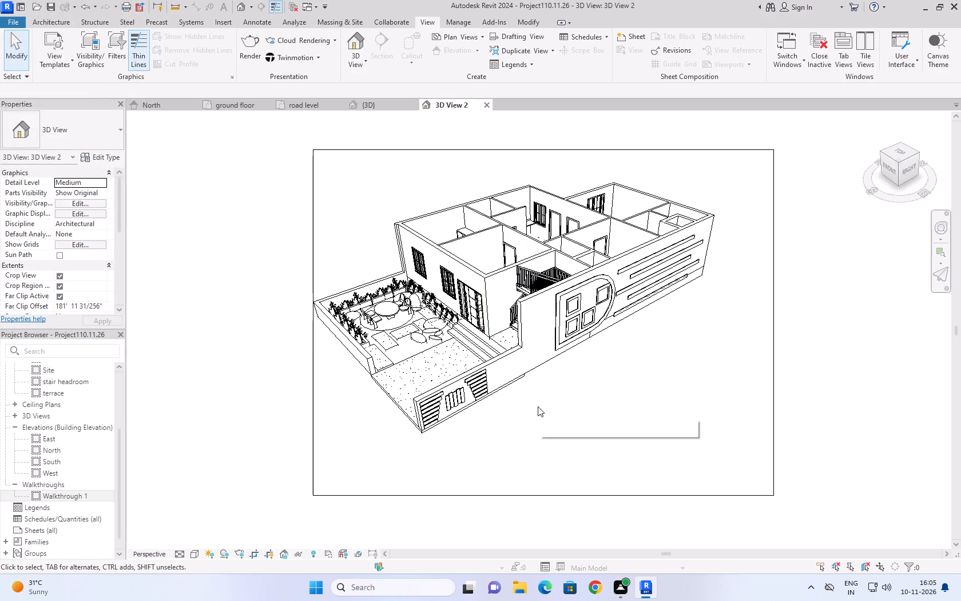
Render the house again from a lower, more frontal corner angle with the printer resolution set to 300 DPI.
right_click_drag(538, 406, 569, 350, "shift")
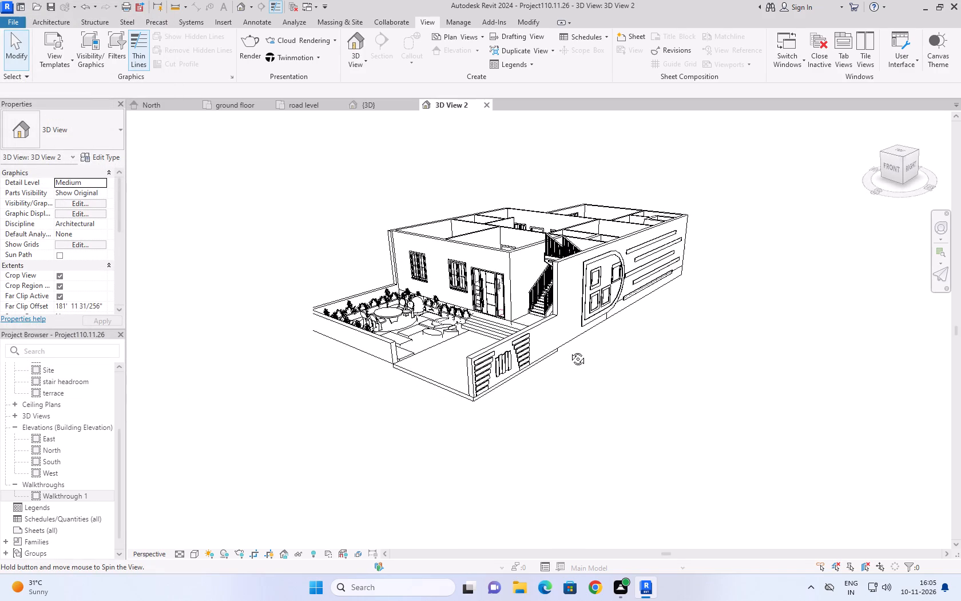
right_click_drag(569, 350, 527, 386, "shift")
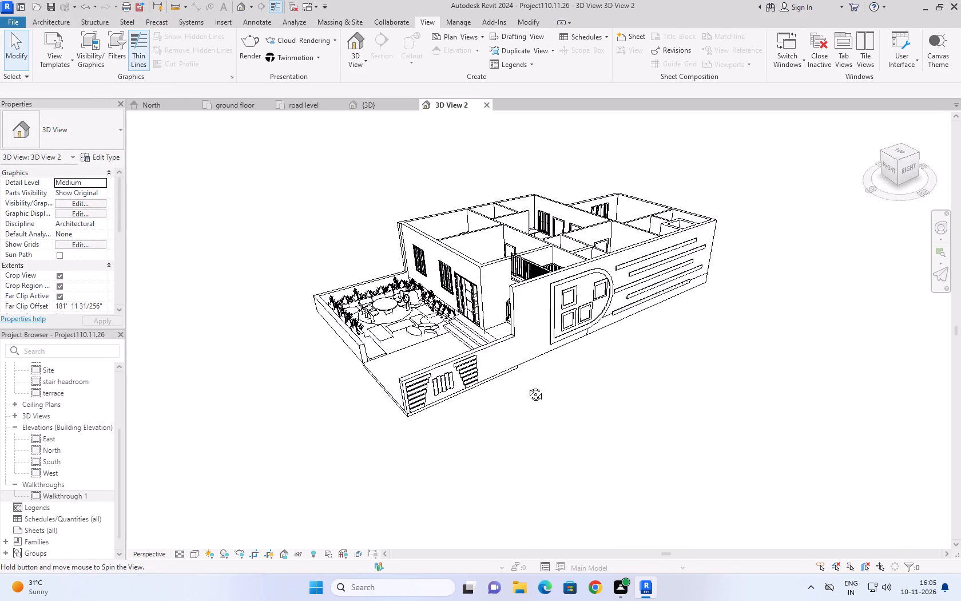
right_click_drag(527, 386, 472, 401, "shift")
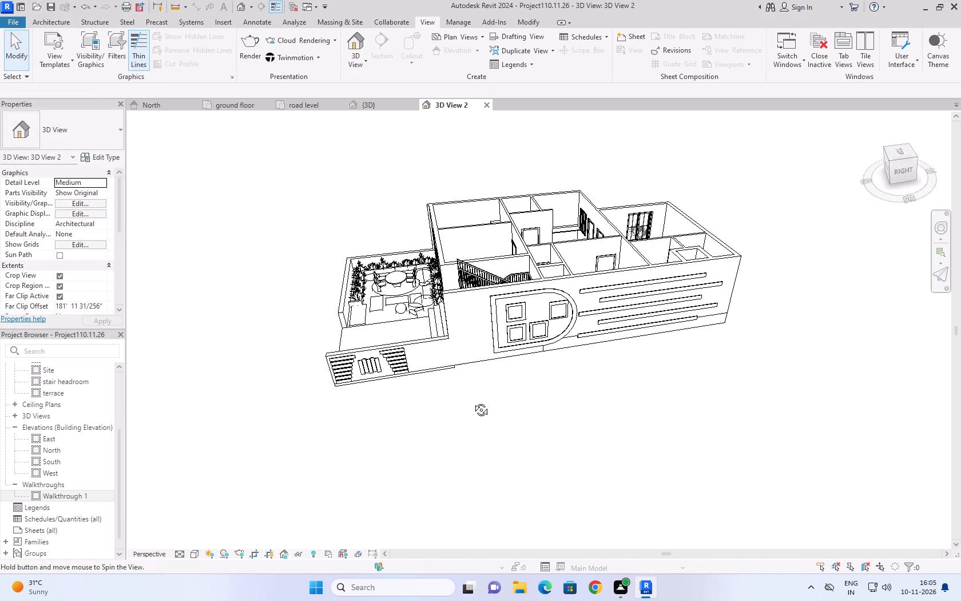
right_click_drag(472, 401, 481, 436, "shift")
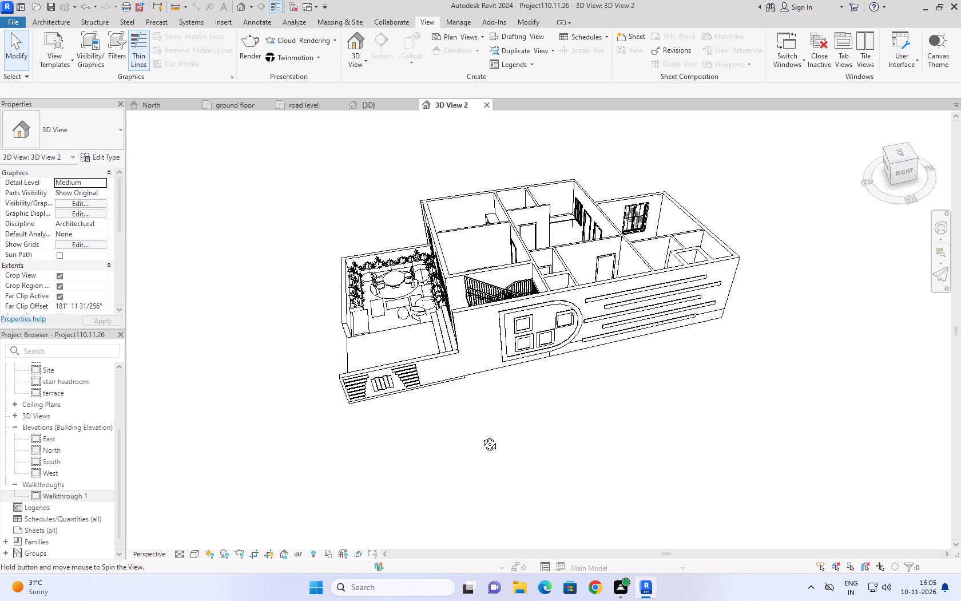
right_click_drag(481, 436, 569, 370, "shift")
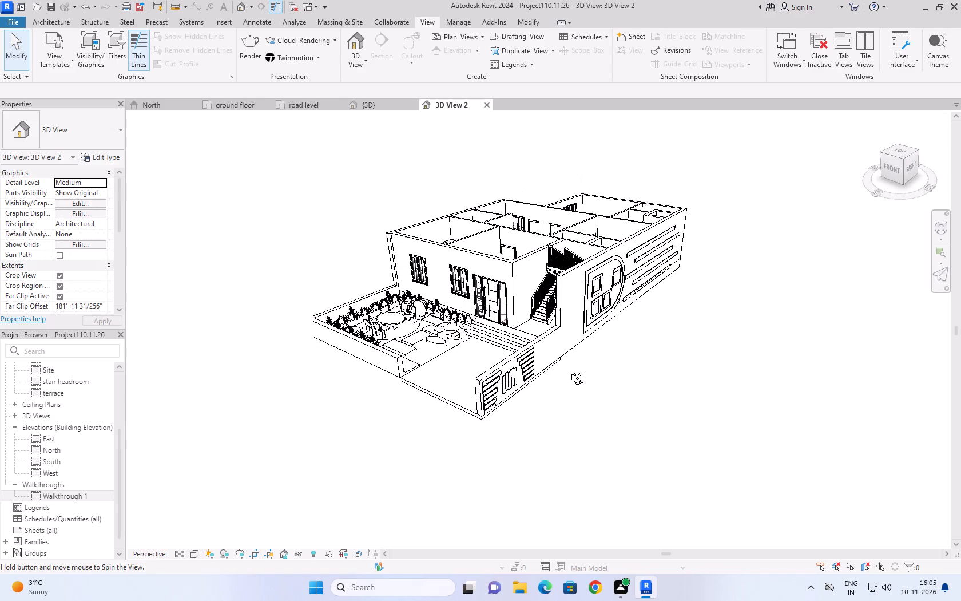
right_click_drag(569, 370, 567, 367, "shift")
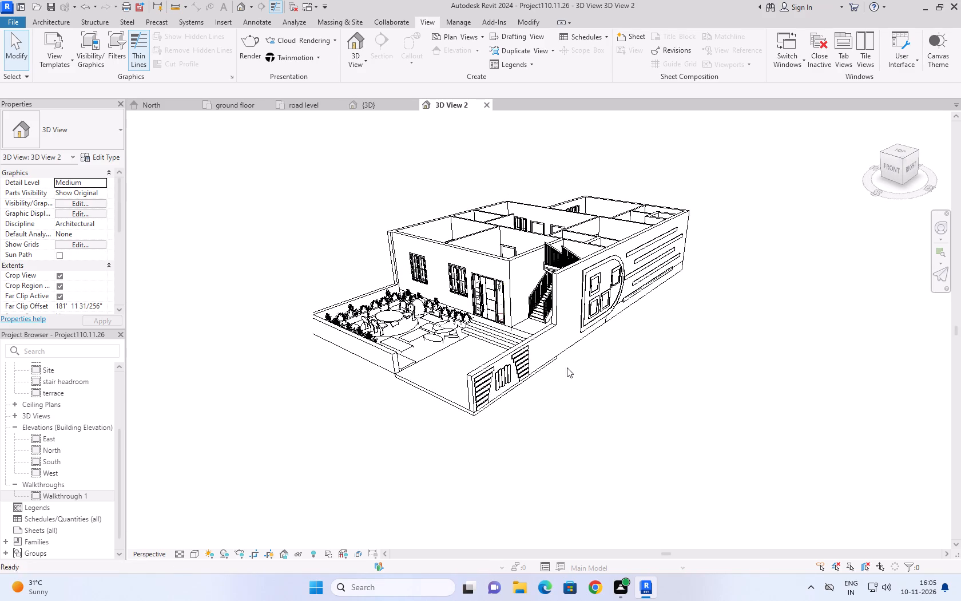
type("rr")
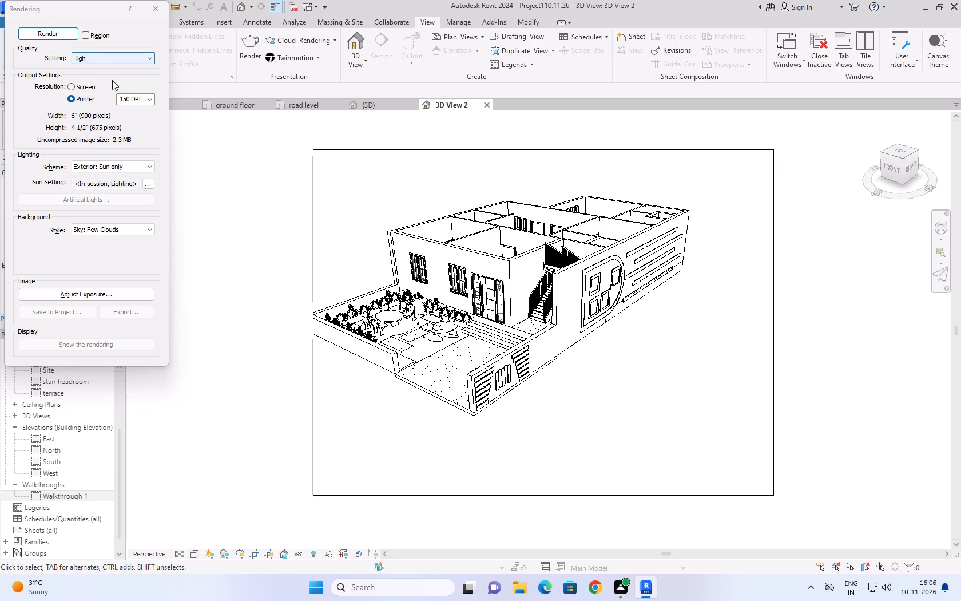
left_click(151, 102)
left_click(142, 122)
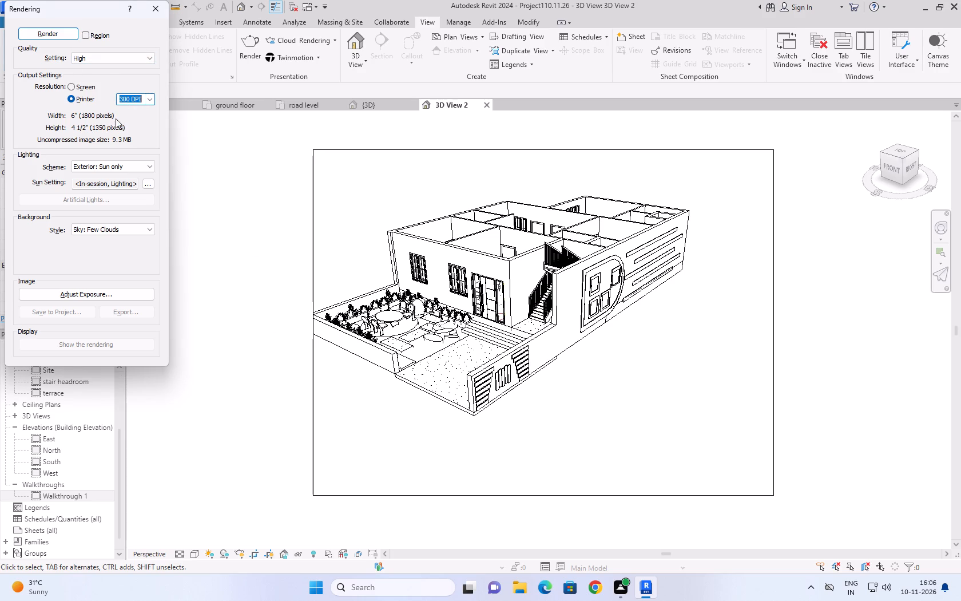
left_click(46, 35)
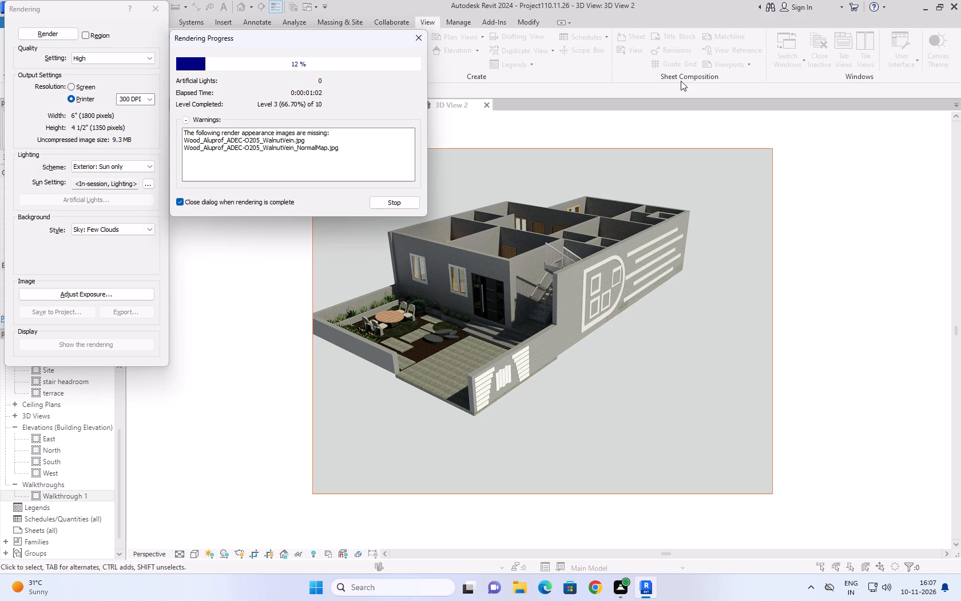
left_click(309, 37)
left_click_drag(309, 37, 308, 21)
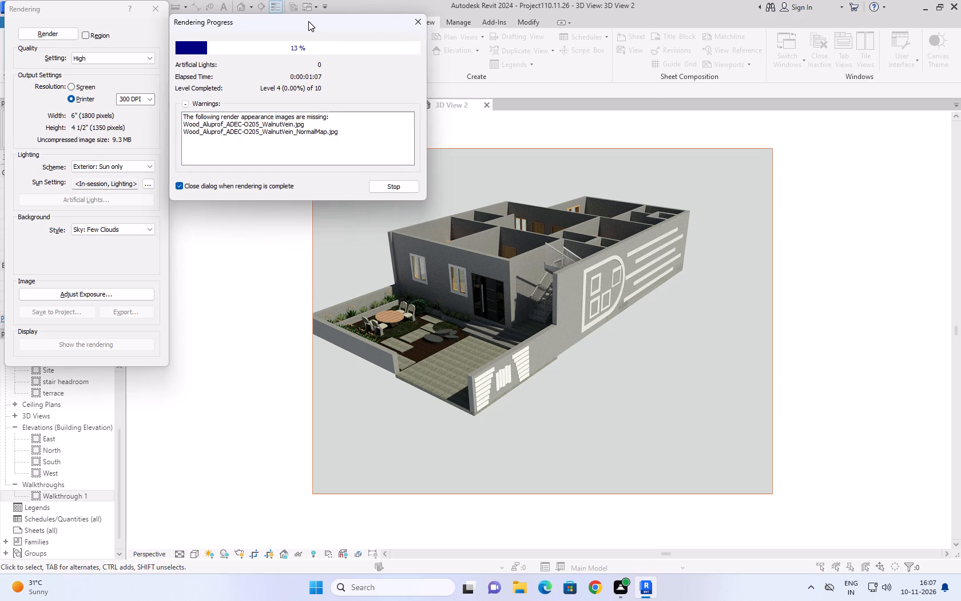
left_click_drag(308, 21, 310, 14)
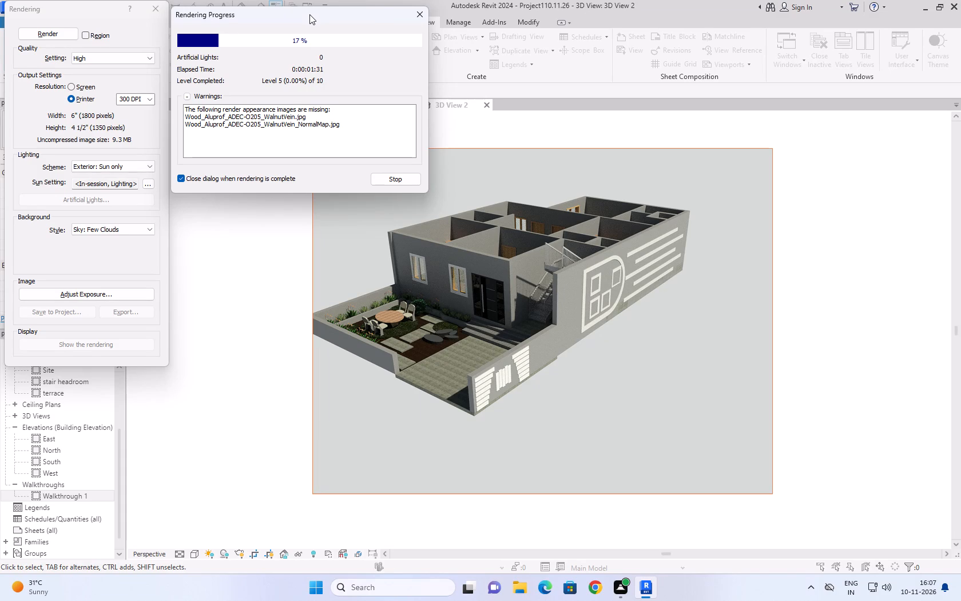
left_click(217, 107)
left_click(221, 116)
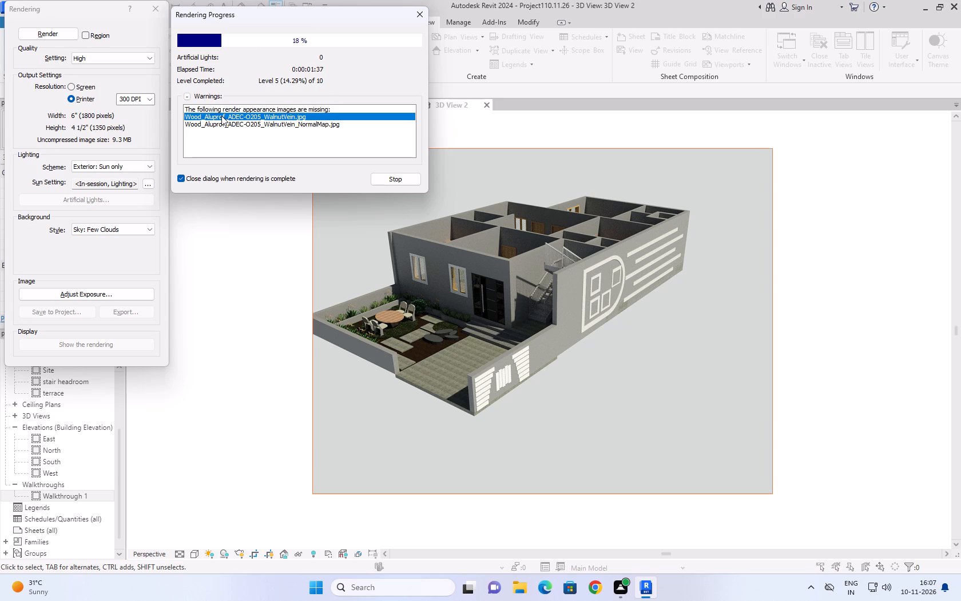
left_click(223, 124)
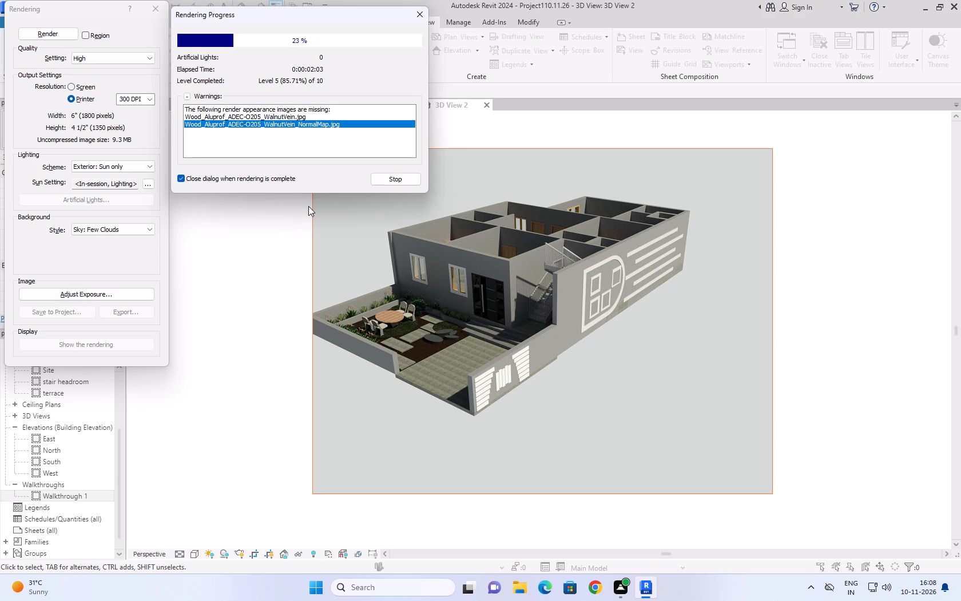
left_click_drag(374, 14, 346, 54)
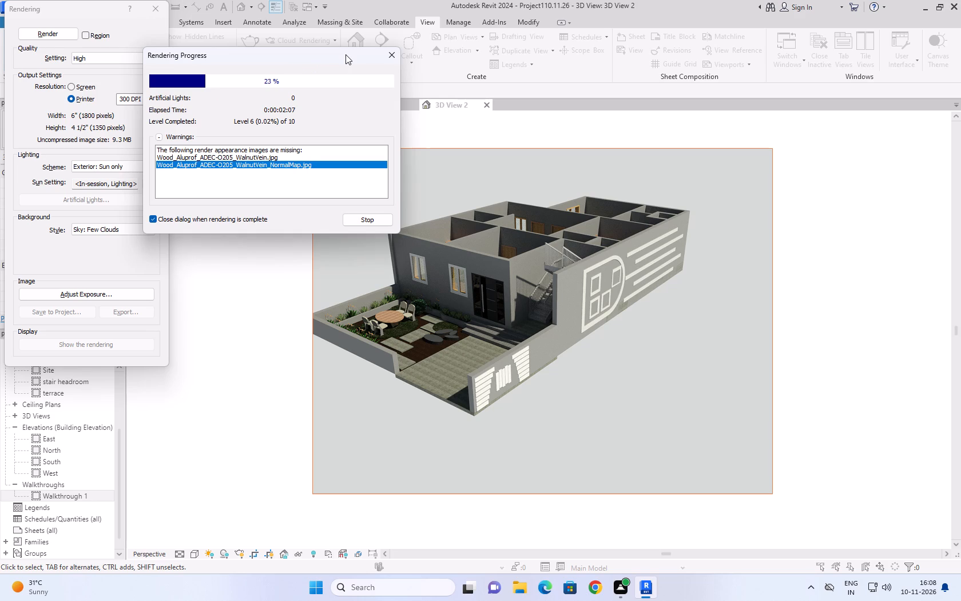
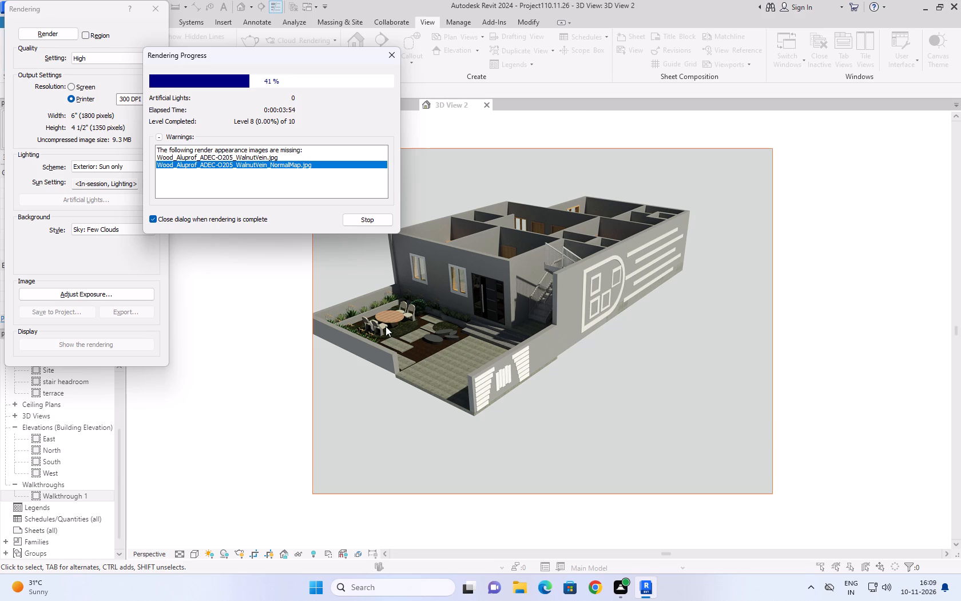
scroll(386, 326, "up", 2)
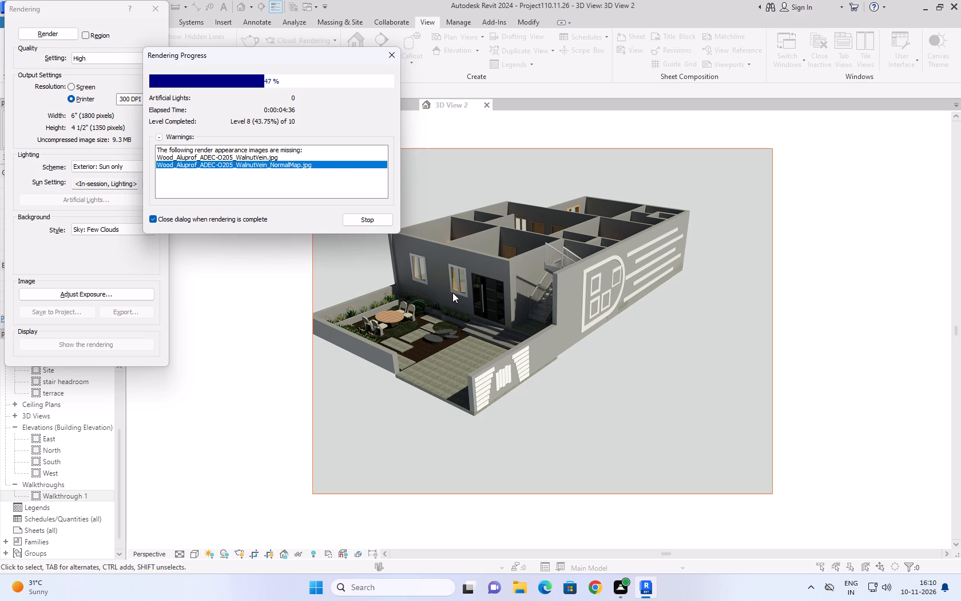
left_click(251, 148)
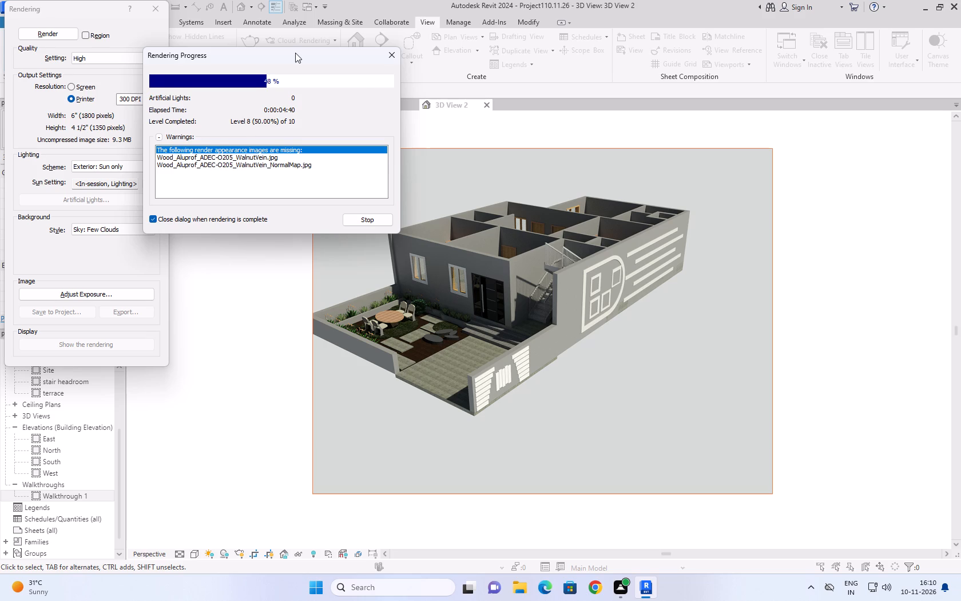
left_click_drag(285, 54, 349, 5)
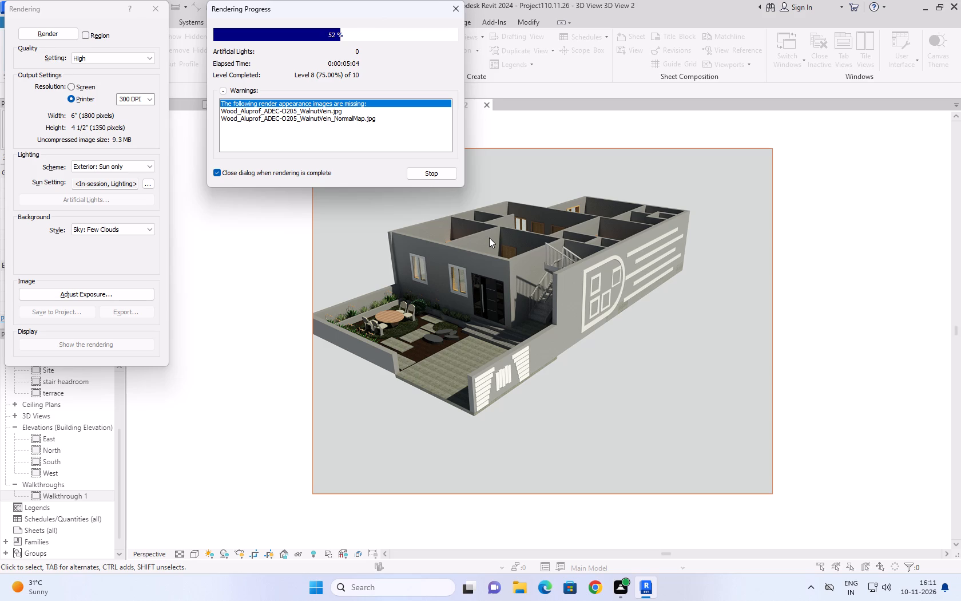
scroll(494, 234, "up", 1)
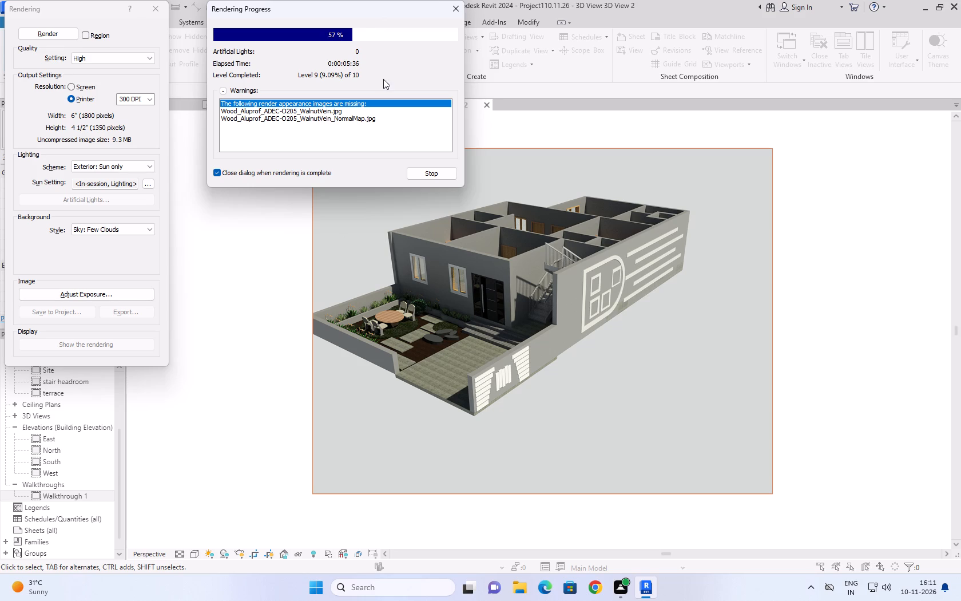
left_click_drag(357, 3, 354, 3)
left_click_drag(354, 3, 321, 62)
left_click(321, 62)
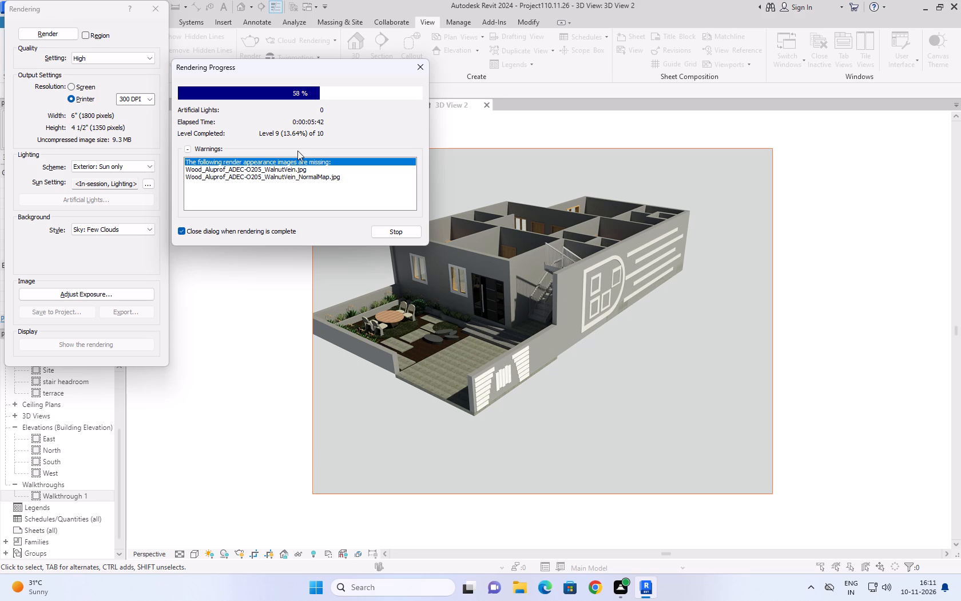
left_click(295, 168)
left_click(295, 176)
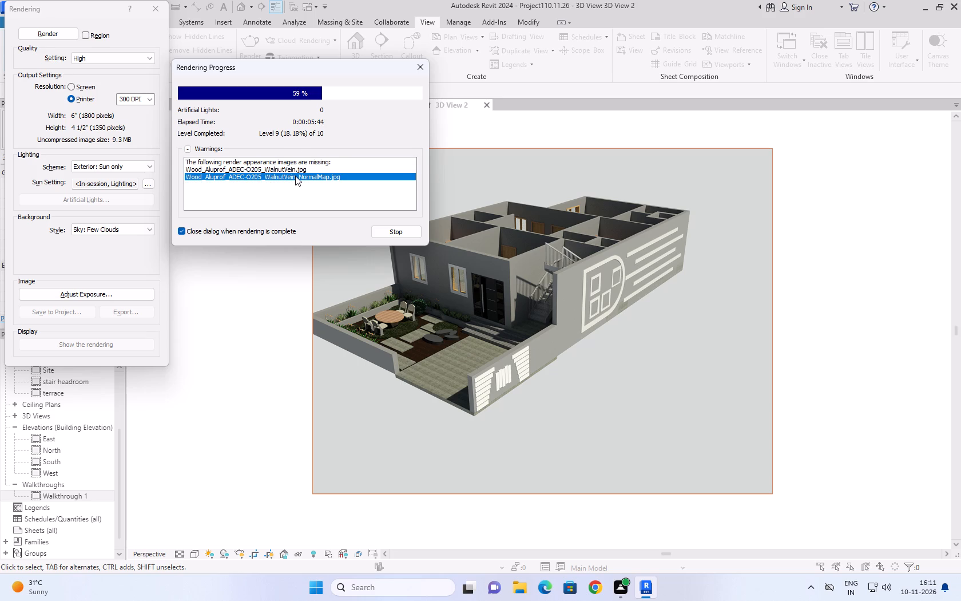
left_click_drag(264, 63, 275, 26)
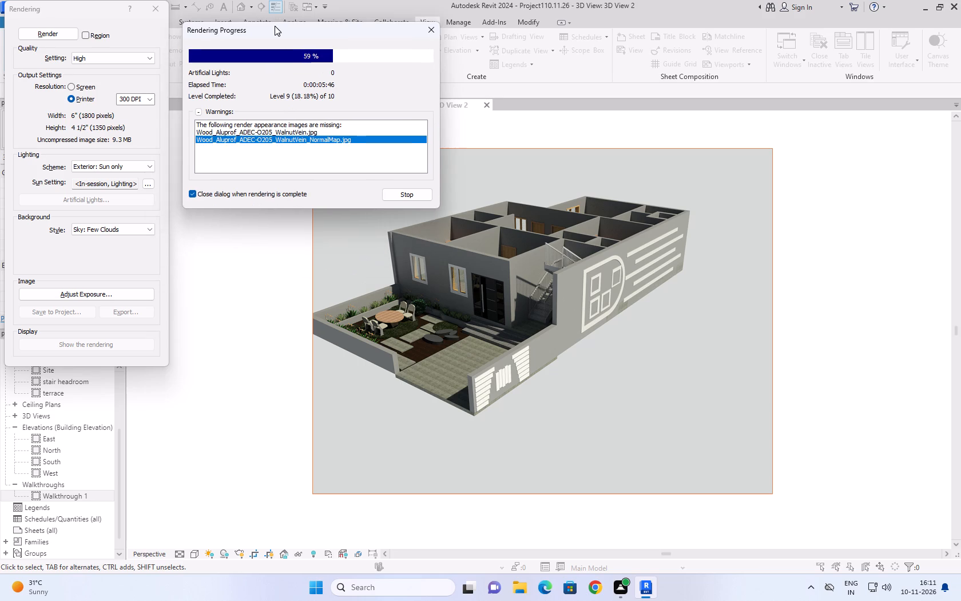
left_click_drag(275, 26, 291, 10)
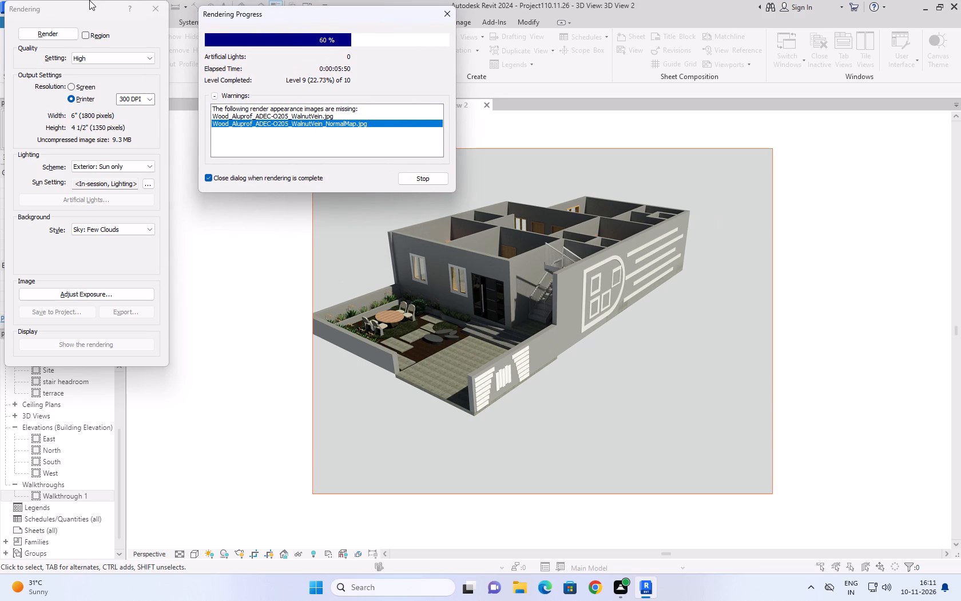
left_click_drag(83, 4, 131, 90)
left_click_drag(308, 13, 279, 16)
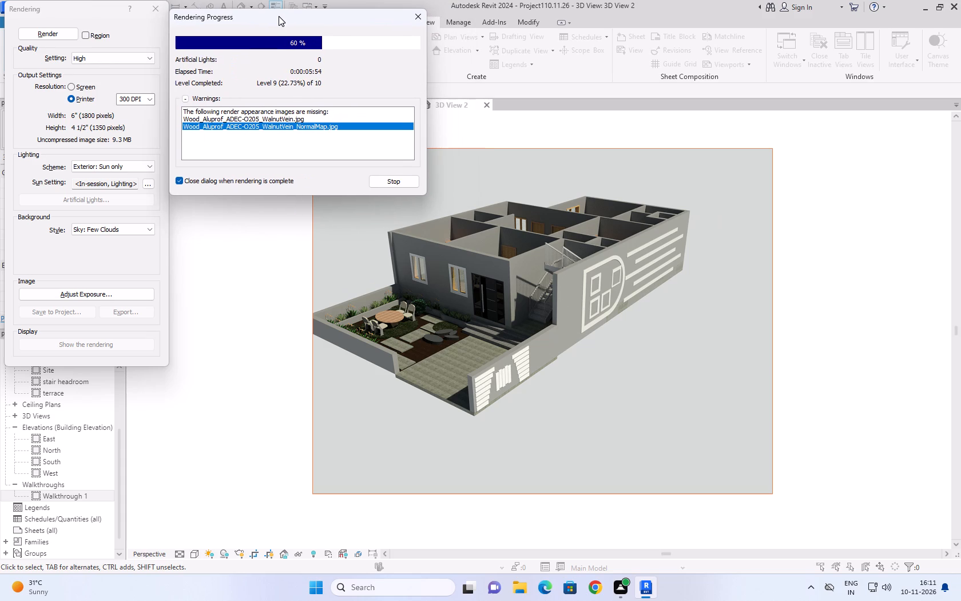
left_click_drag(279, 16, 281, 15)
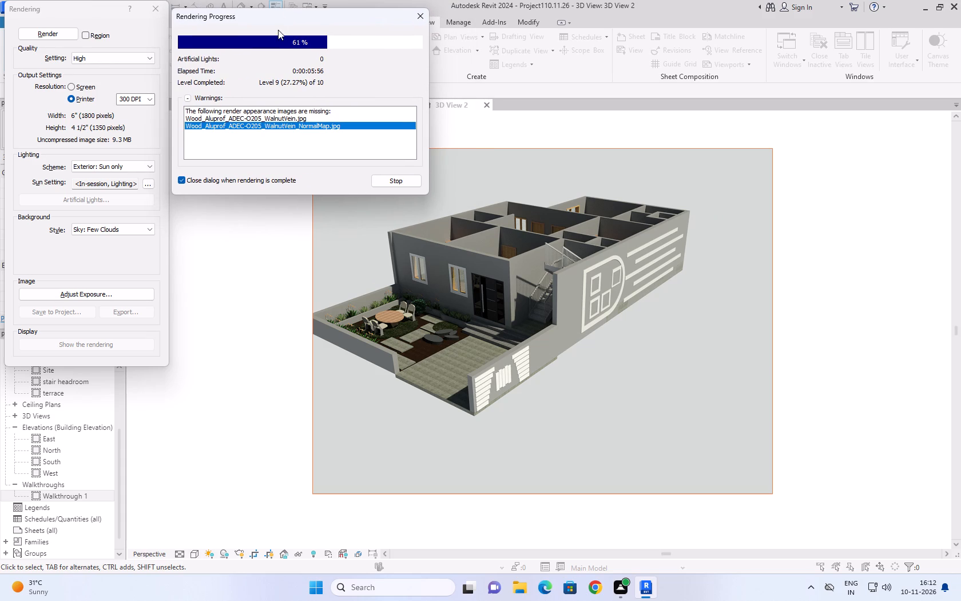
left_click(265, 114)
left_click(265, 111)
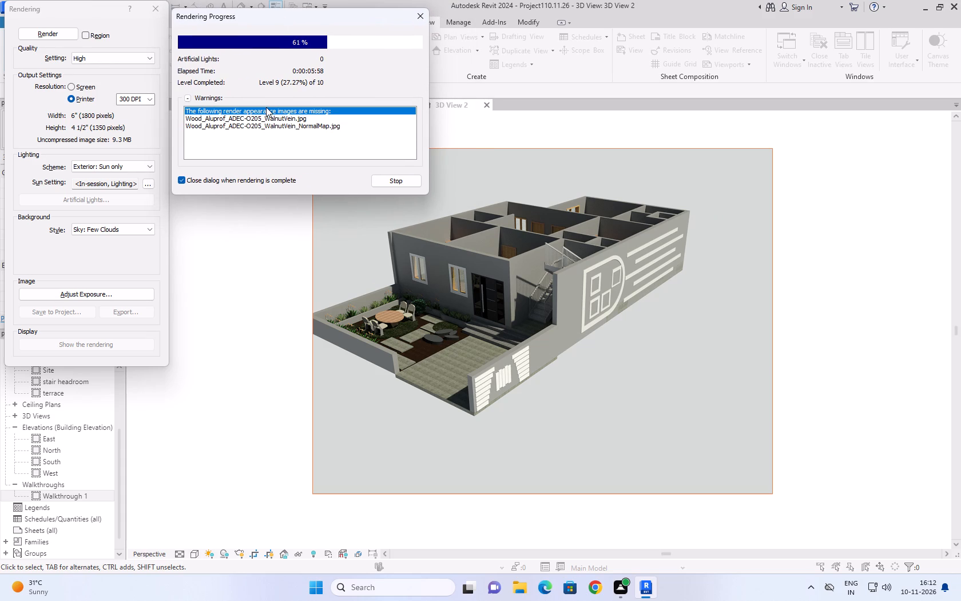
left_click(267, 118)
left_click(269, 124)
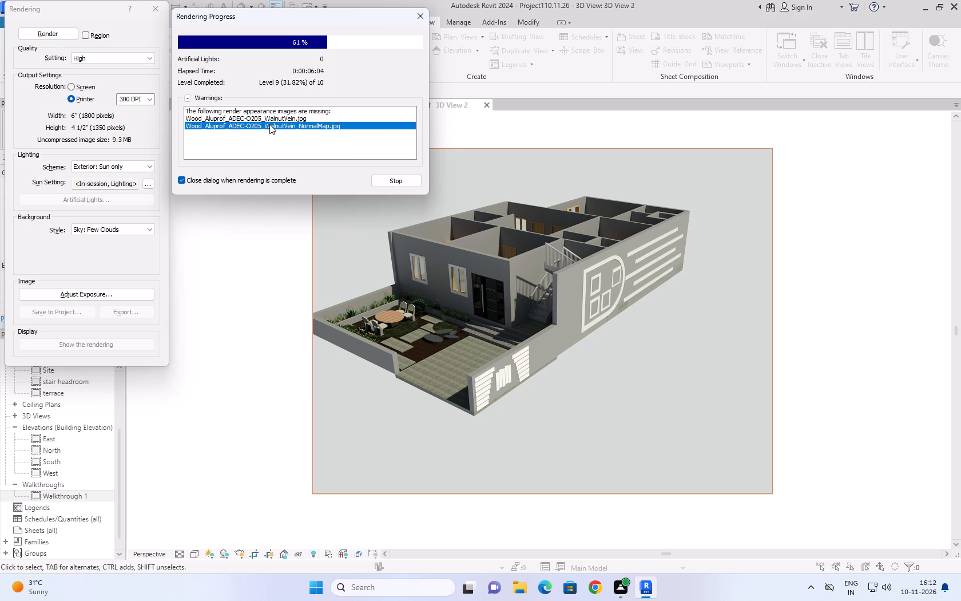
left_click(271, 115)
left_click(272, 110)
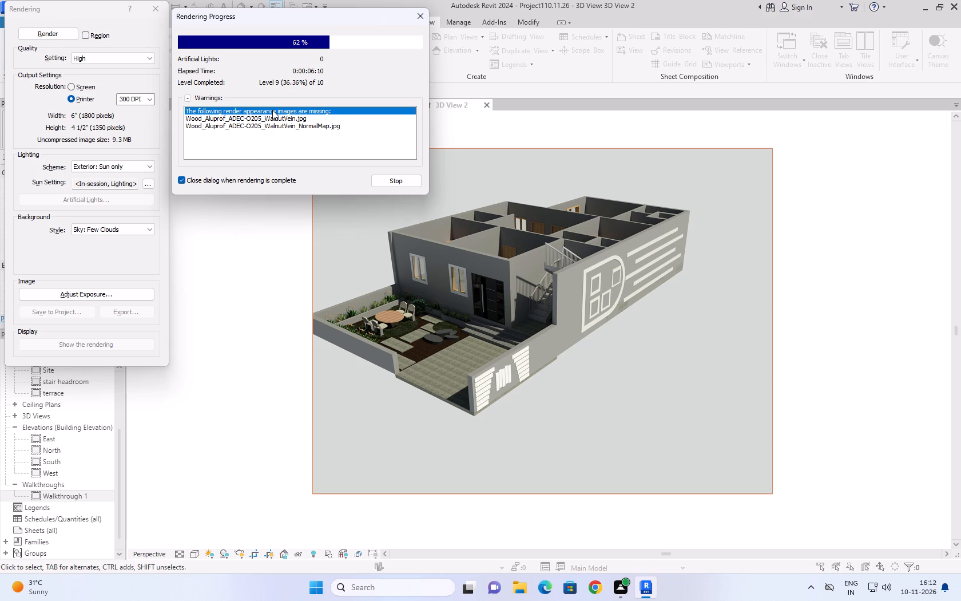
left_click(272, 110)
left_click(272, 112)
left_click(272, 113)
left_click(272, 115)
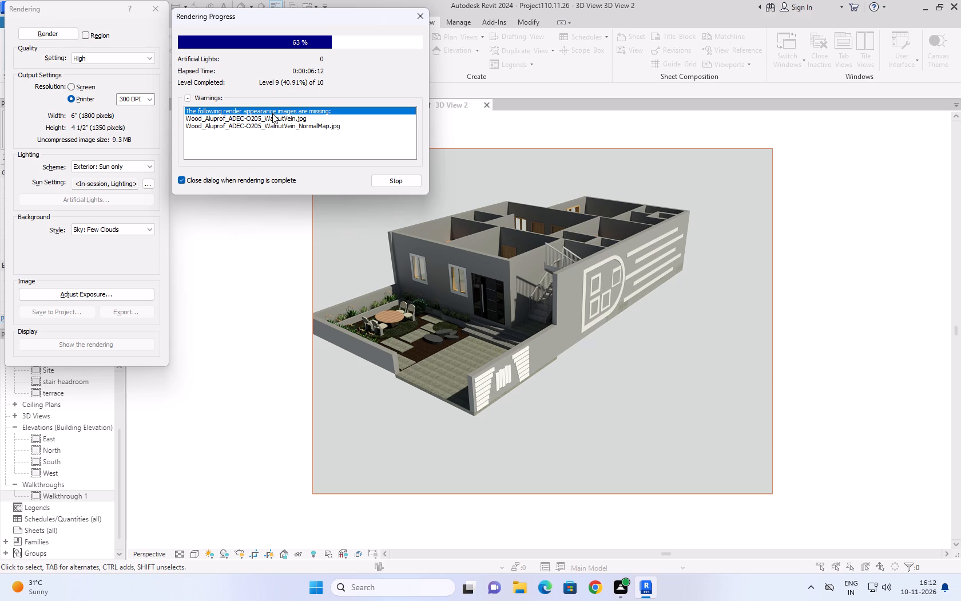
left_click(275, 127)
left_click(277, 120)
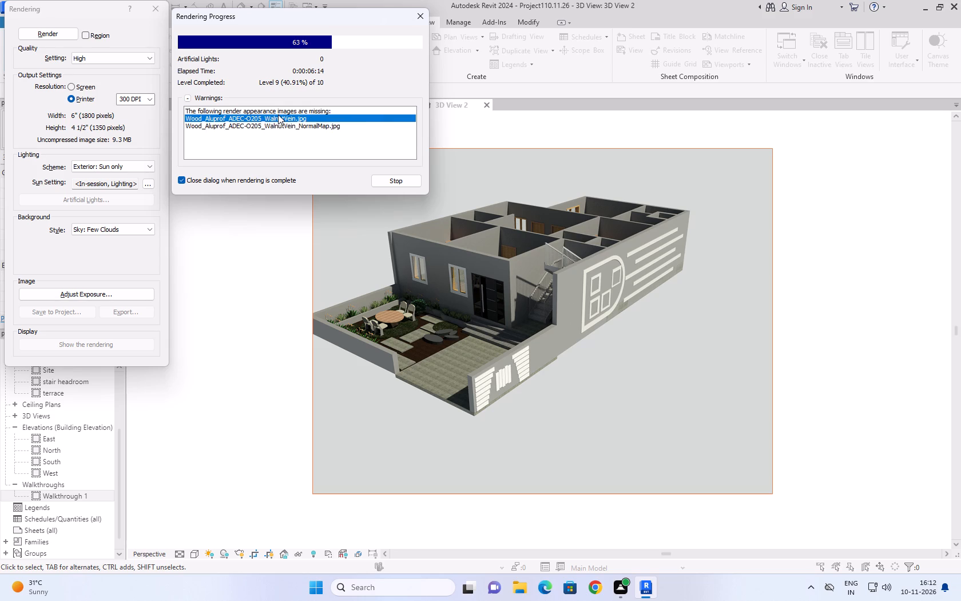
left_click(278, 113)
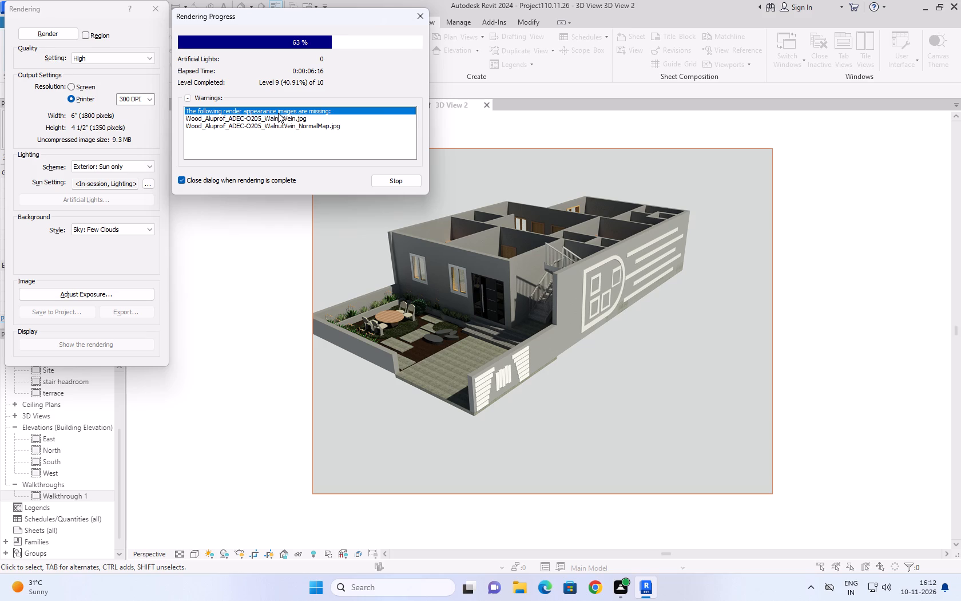
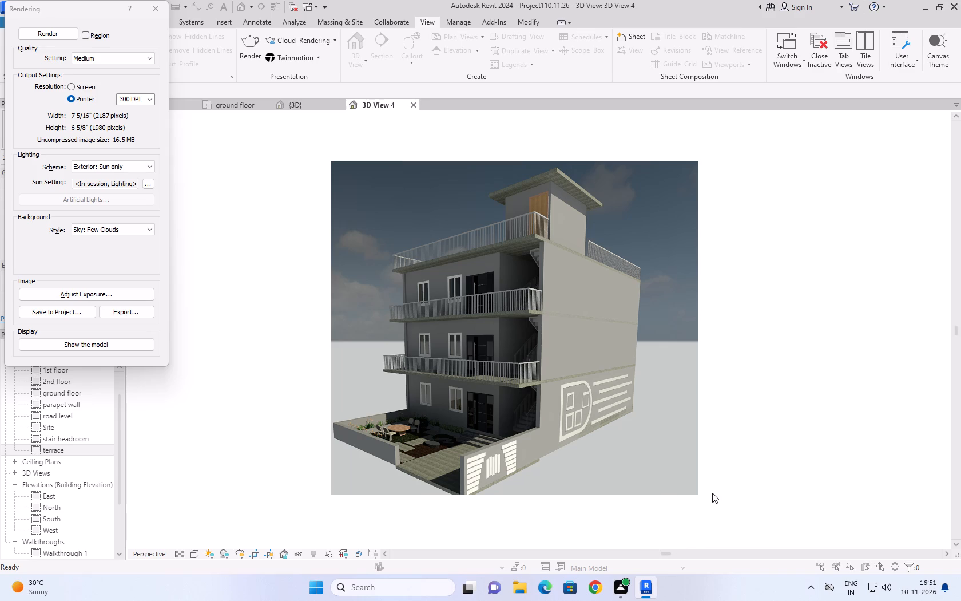
Close the rendering settings and switch to the ground floor plan.
left_click(161, 10)
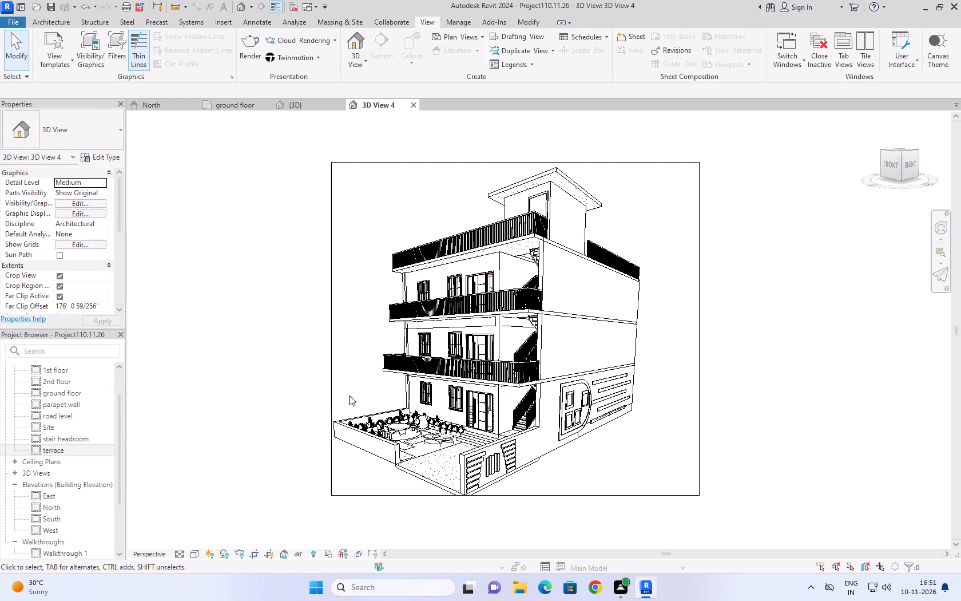
left_click(318, 106)
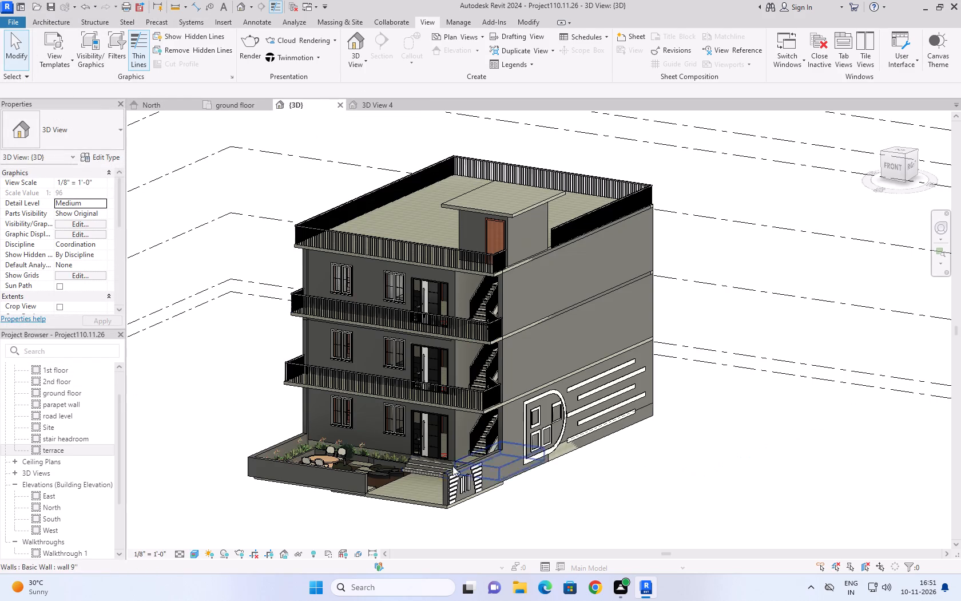
left_click(237, 106)
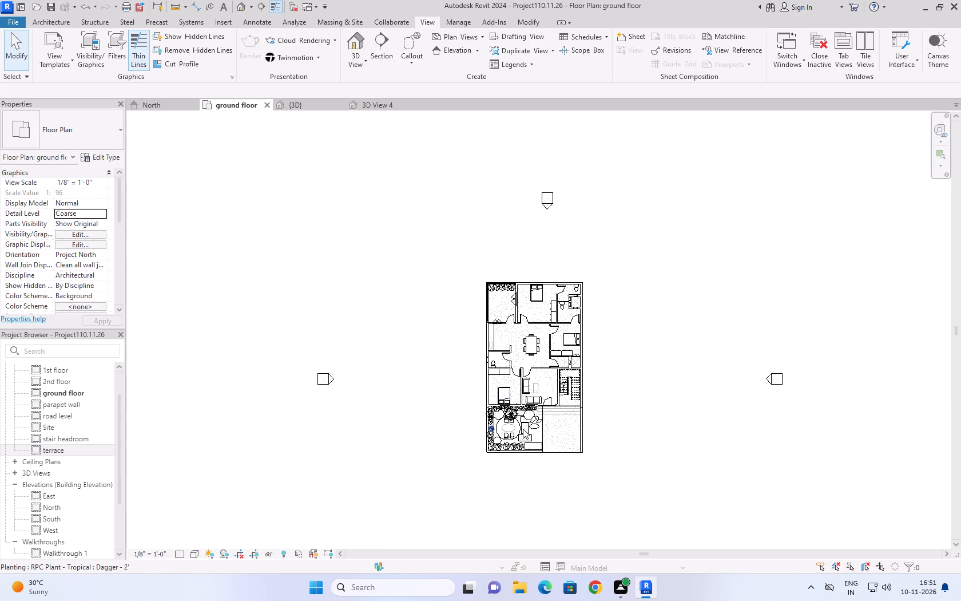
Load the RPC Beetle car family from the US library's Entourage folder as a component.
left_click(63, 22)
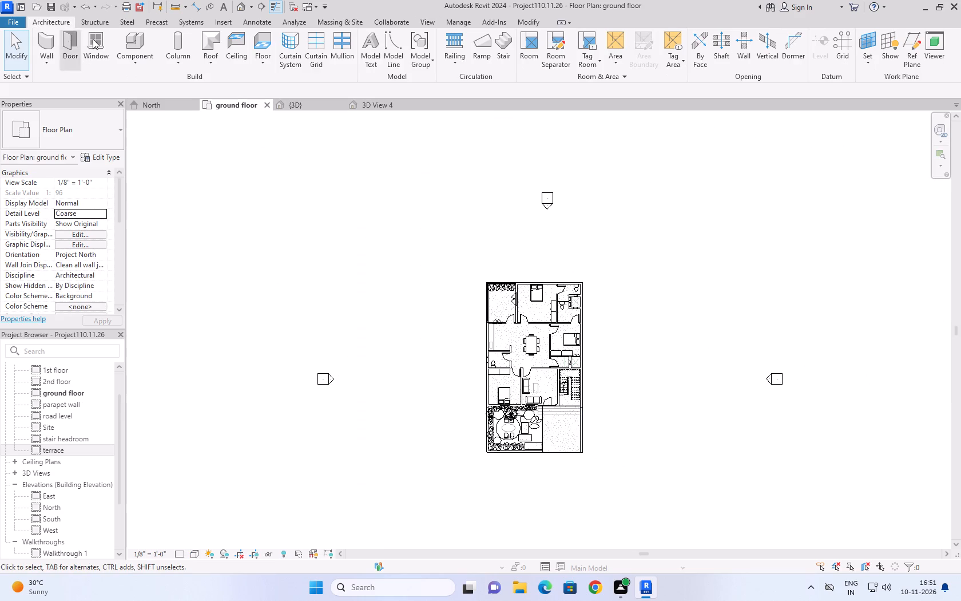
left_click(149, 69)
left_click(150, 81)
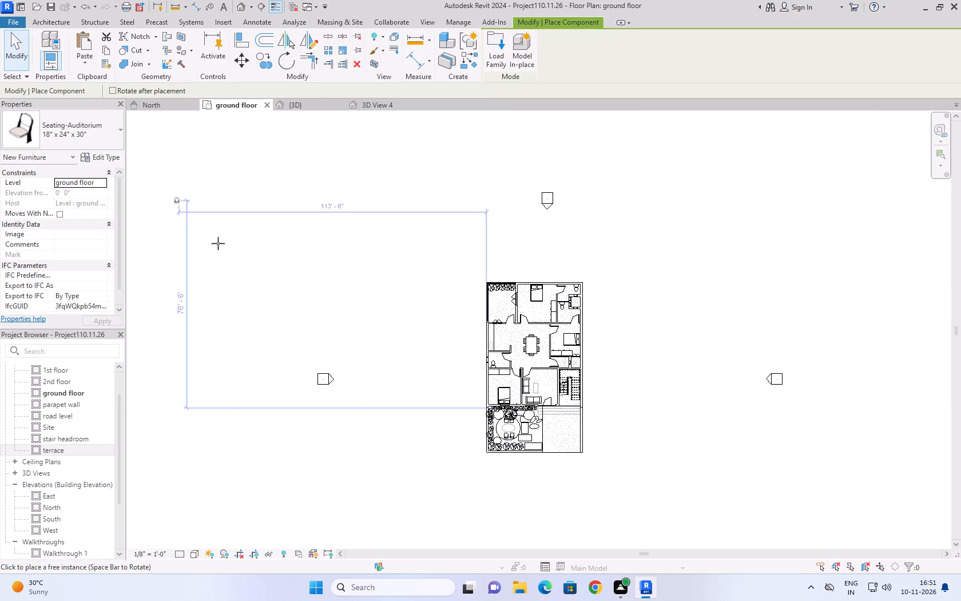
left_click(497, 57)
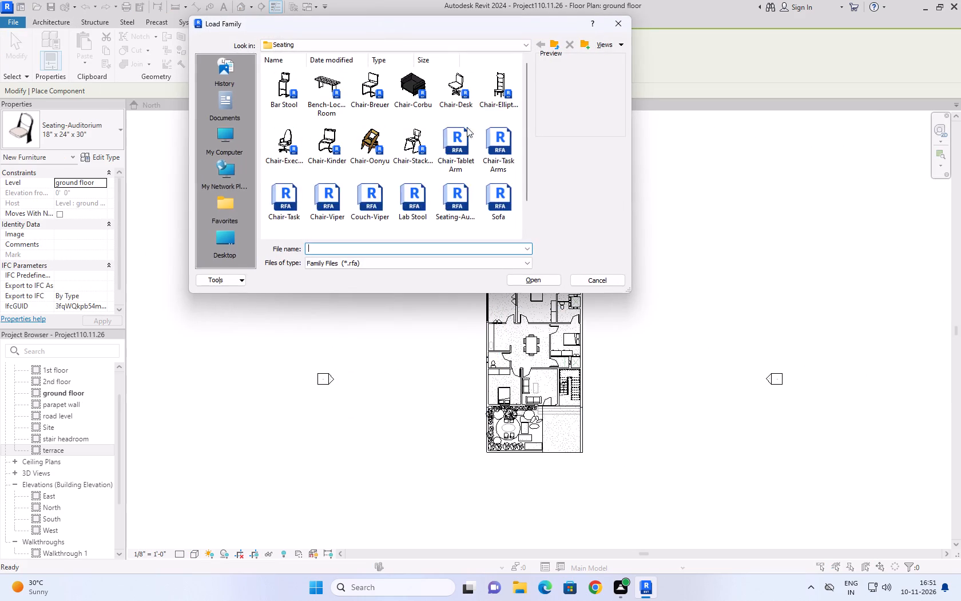
left_click(558, 40)
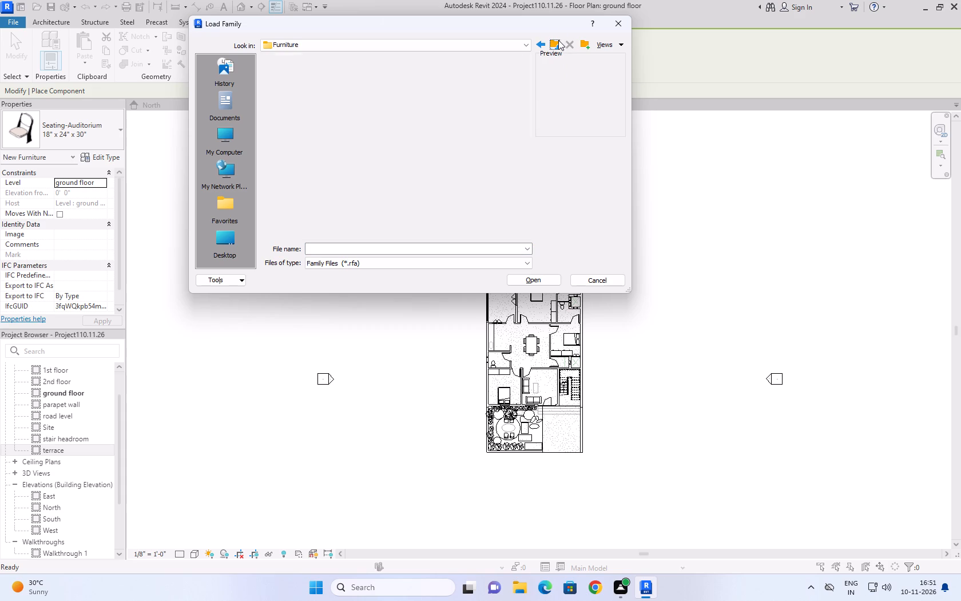
left_click(553, 46)
double_click(301, 204)
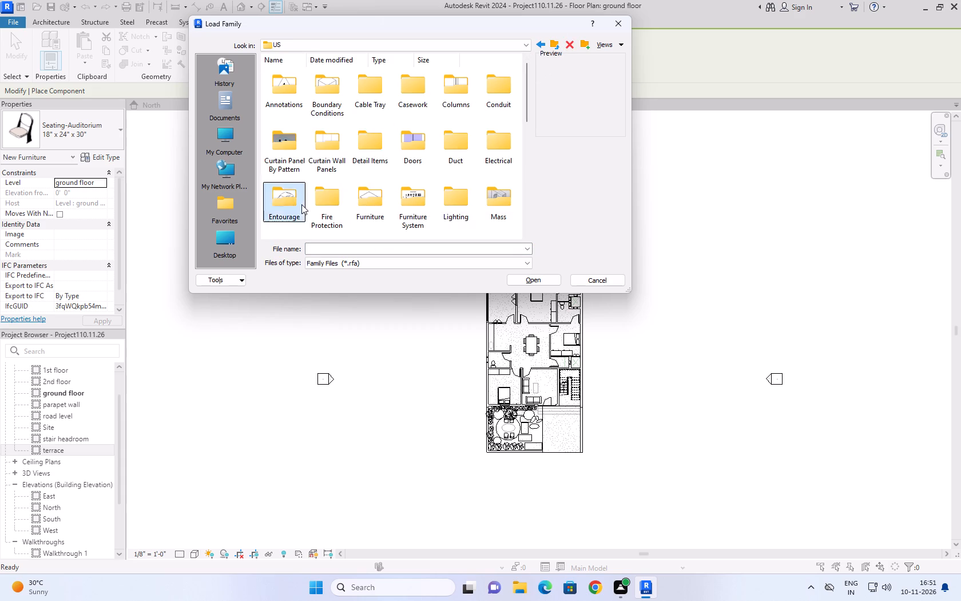
left_click(287, 79)
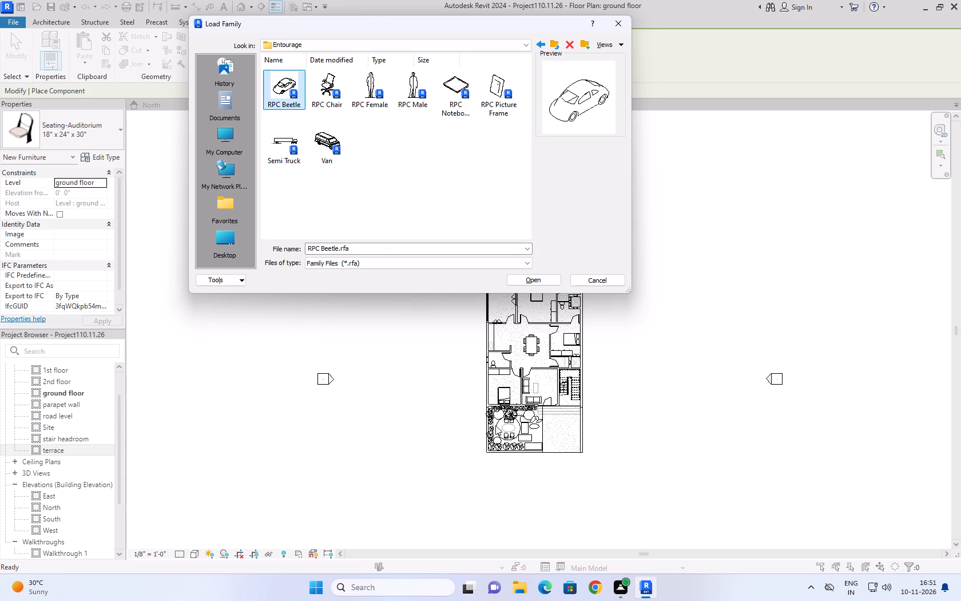
left_click(534, 286)
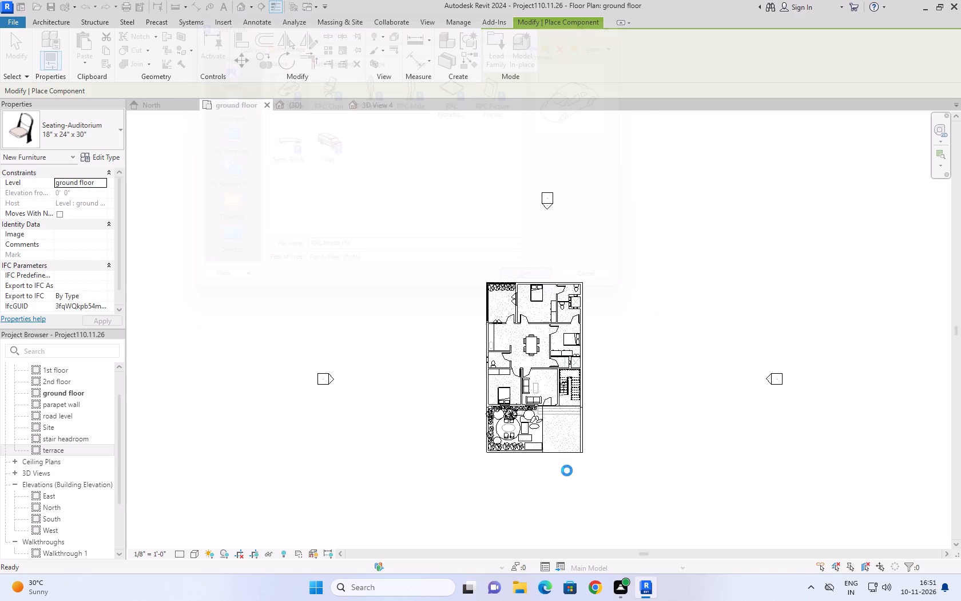
Place the RPC Beetle on the parking area beside the garden, about 5'-6" from the side wall, and finish placing.
scroll(569, 470, "up", 9)
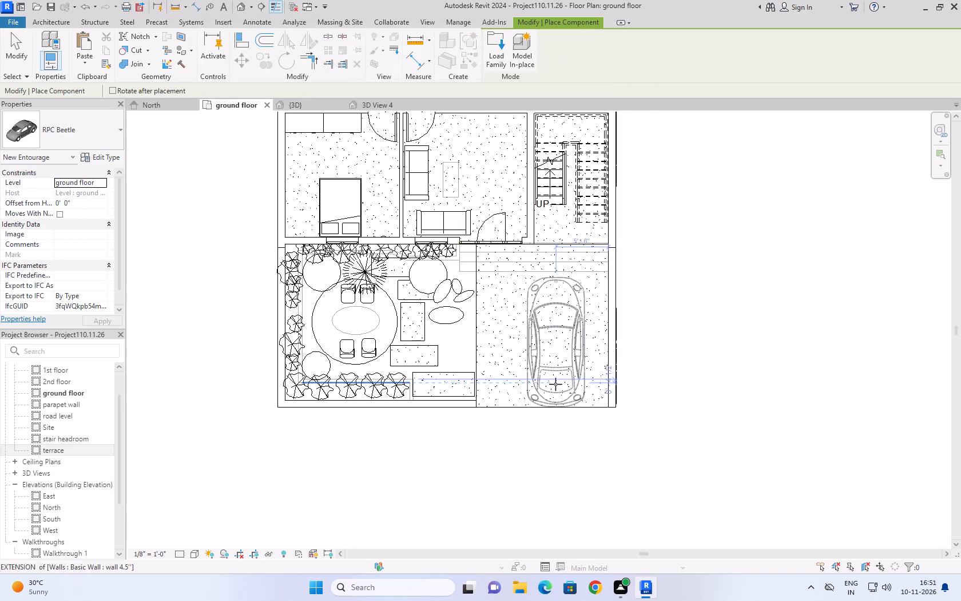
left_click(555, 384)
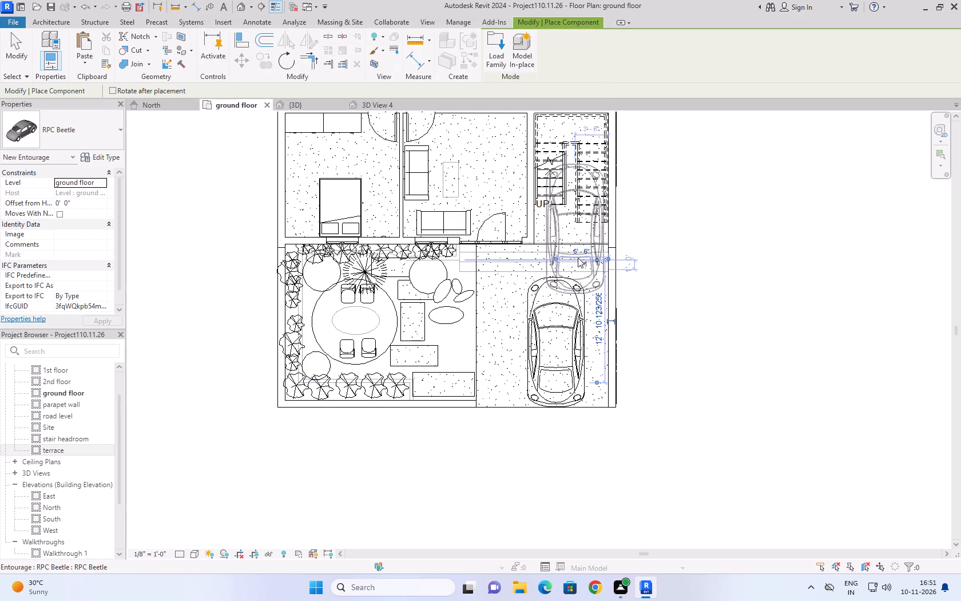
left_click(332, 109)
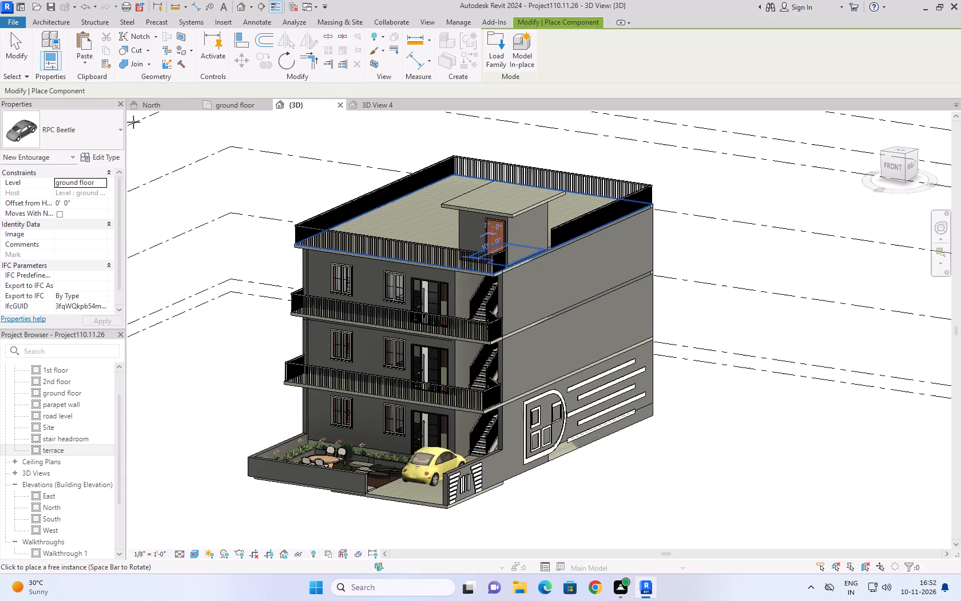
left_click(11, 61)
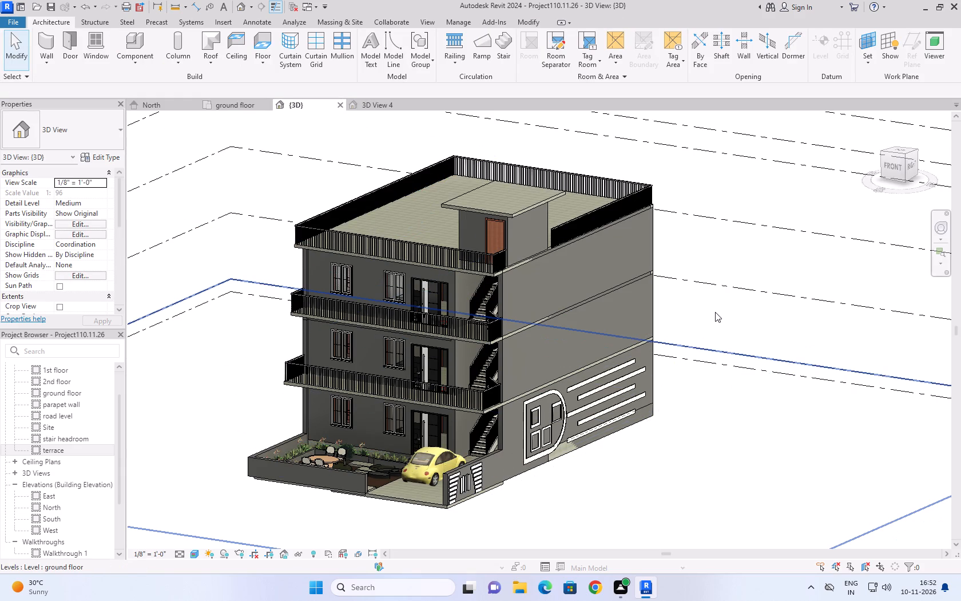
In the ground floor plan, nudge the car about 6" away from the entrance steps toward the front boundary.
middle_click_drag(716, 313, 713, 449, "shift")
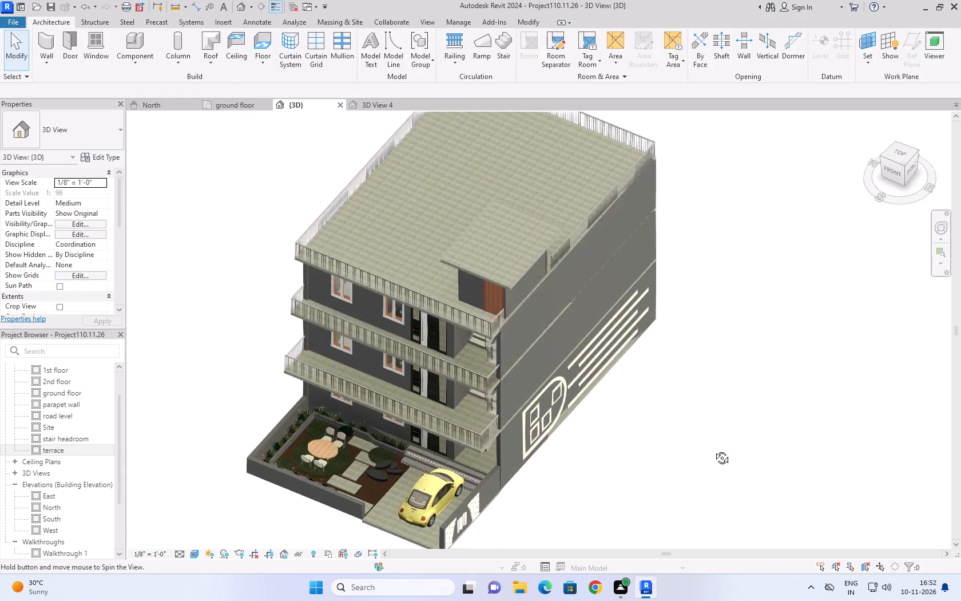
middle_click_drag(713, 449, 662, 493, "shift")
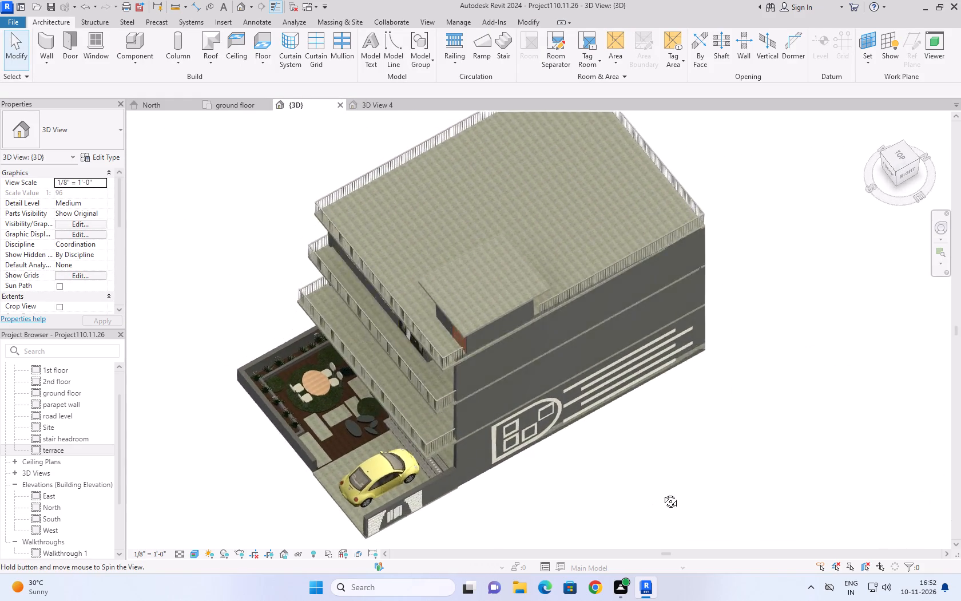
middle_click_drag(662, 493, 739, 431, "shift")
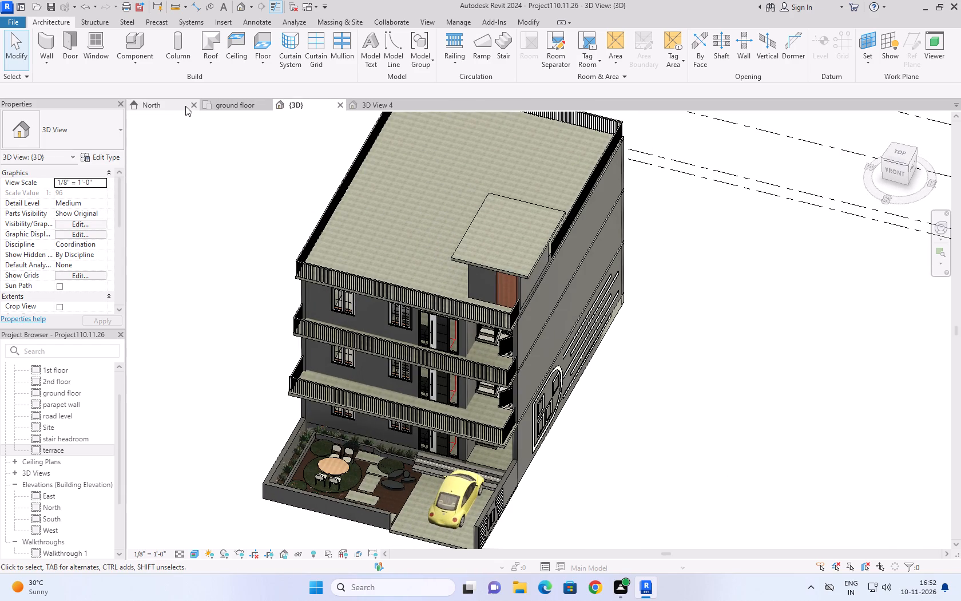
left_click(229, 105)
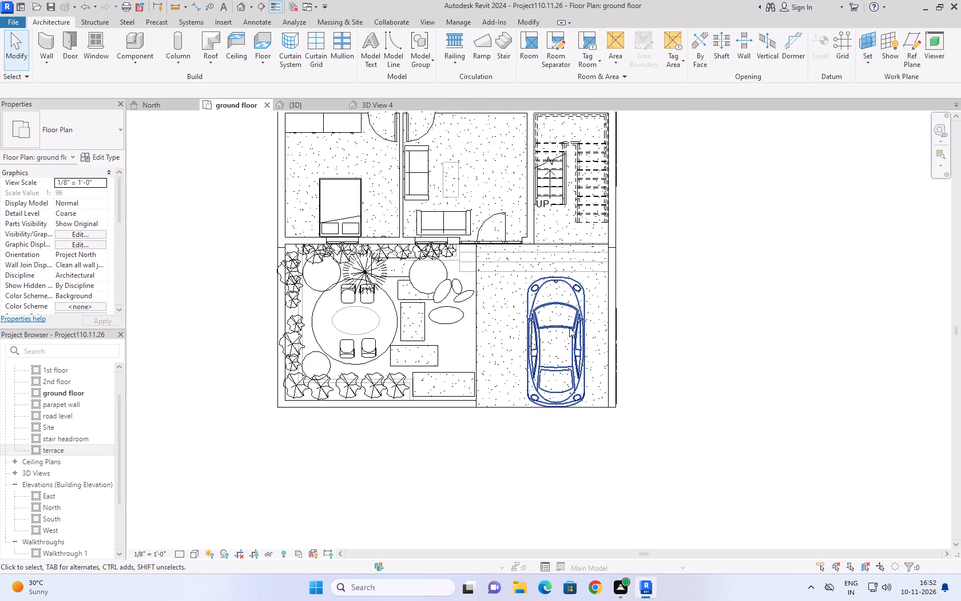
left_click(569, 327)
key("Down")
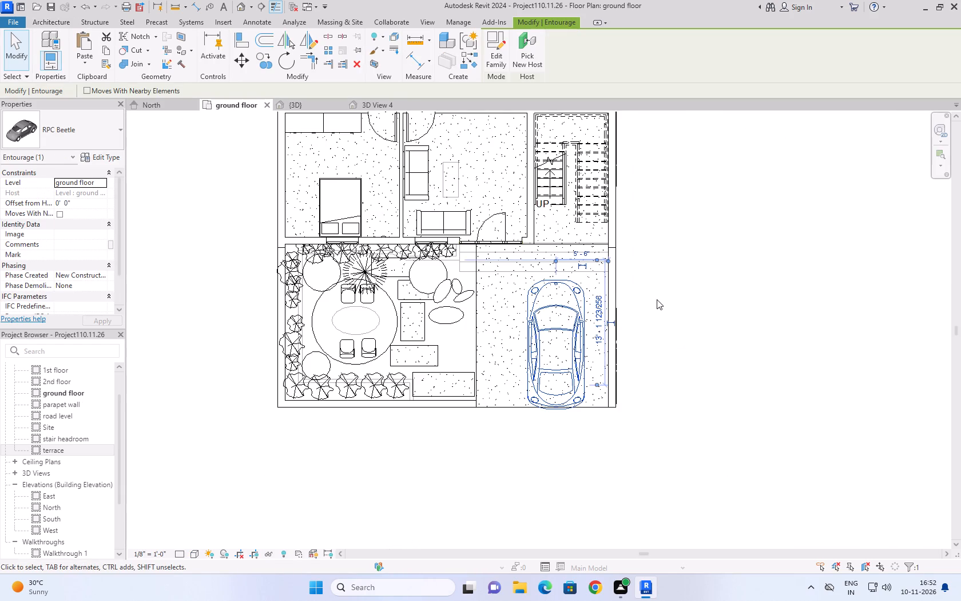
key("Down")
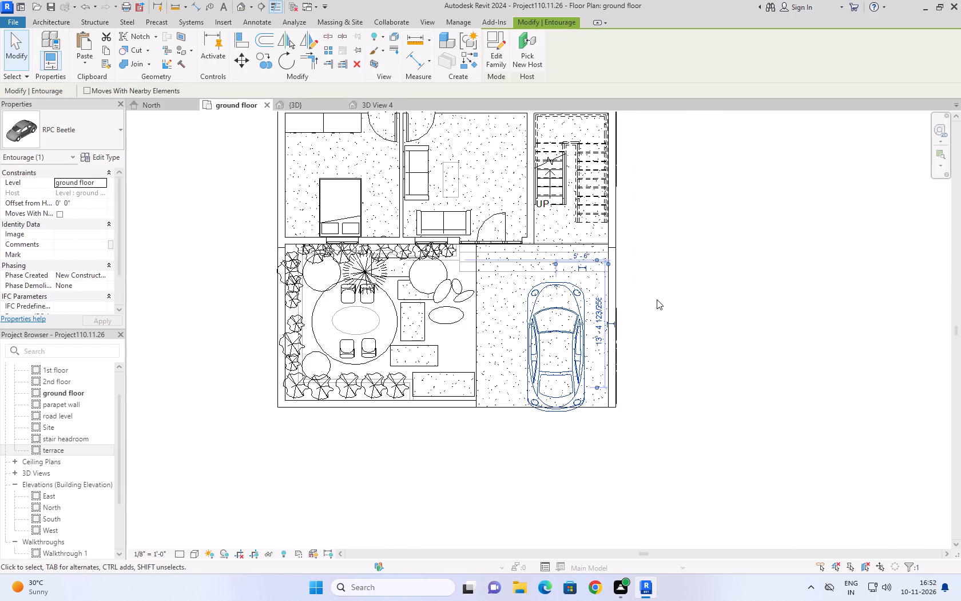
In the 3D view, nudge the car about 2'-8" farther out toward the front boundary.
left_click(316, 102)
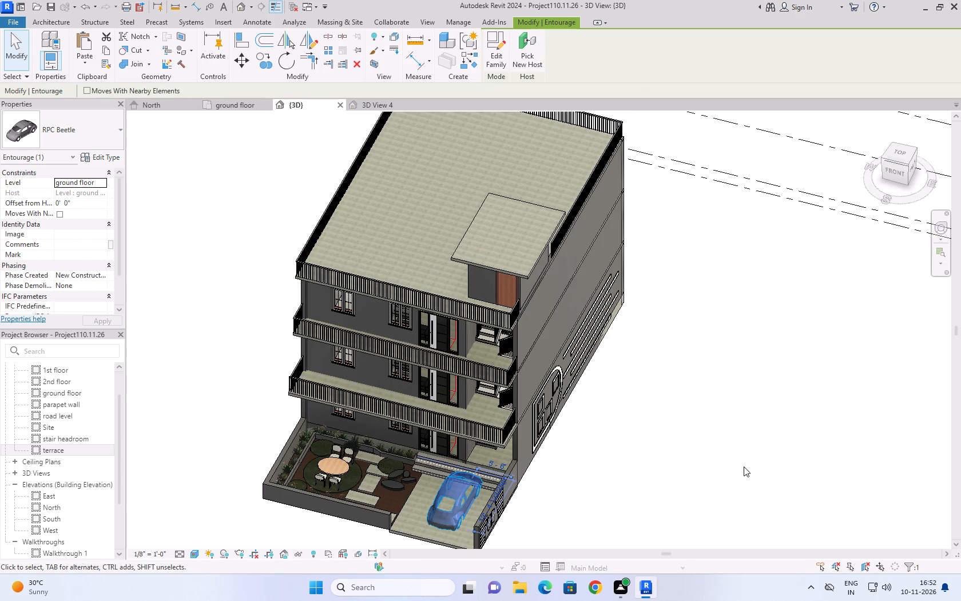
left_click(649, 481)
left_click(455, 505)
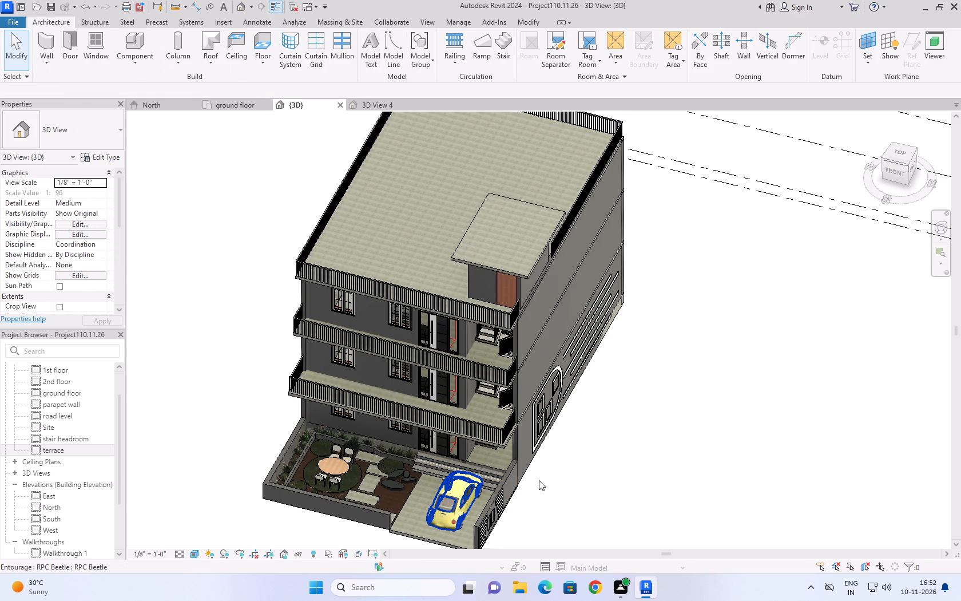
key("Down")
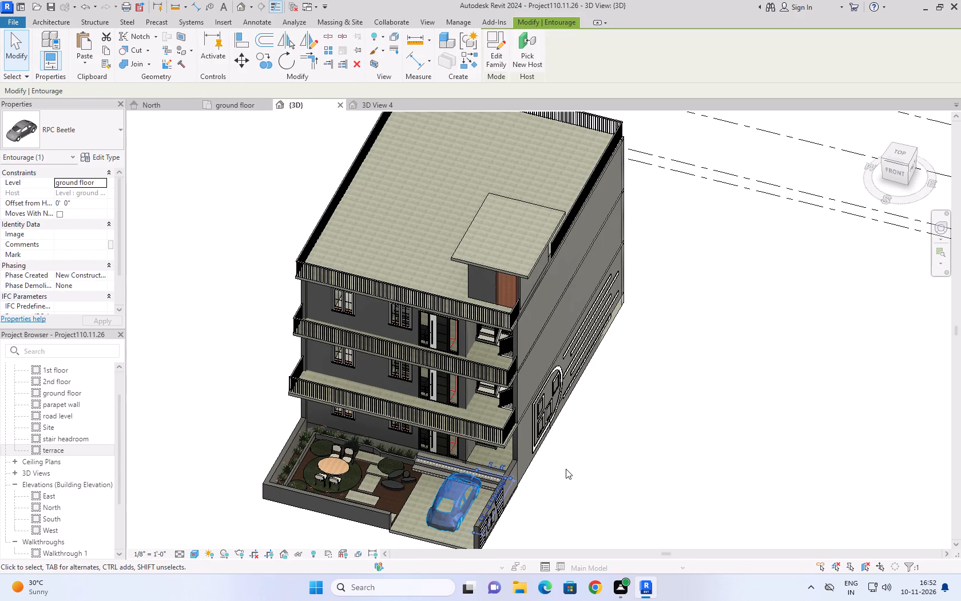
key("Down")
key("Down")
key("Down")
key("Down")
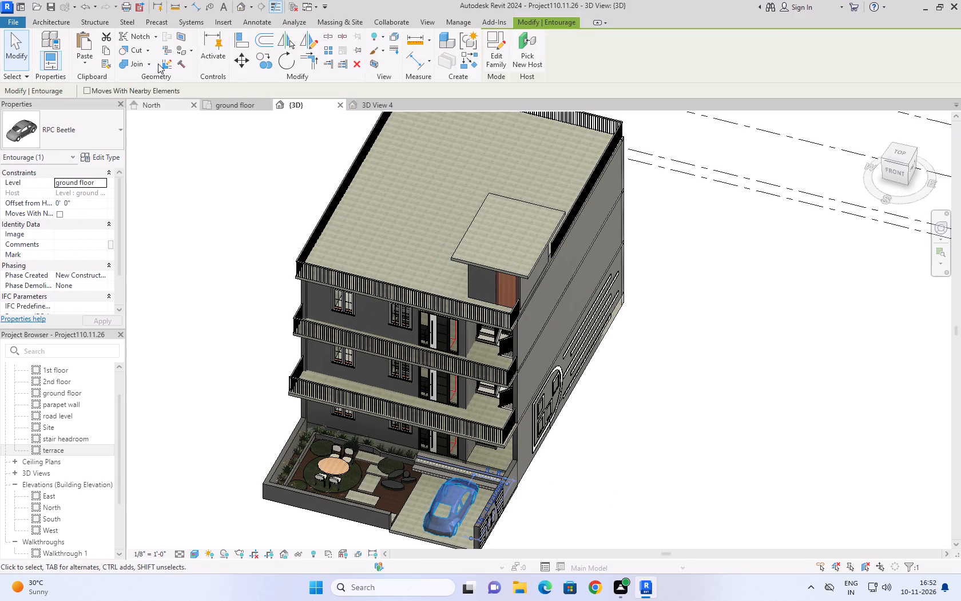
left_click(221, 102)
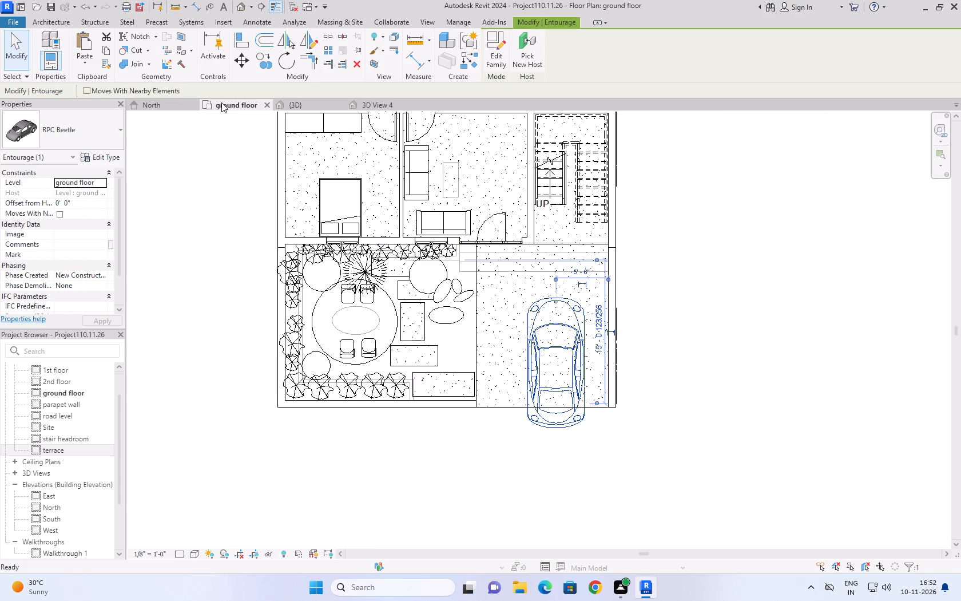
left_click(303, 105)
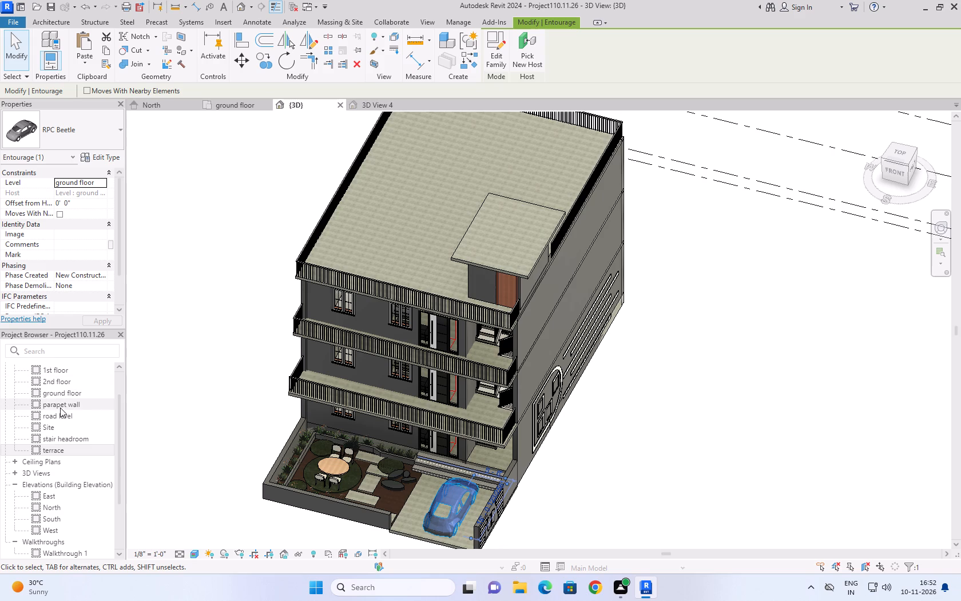
In the road level plan, nudge the car about 3' back toward the building, inside the front boundary, and return to the 3D view.
double_click(71, 419)
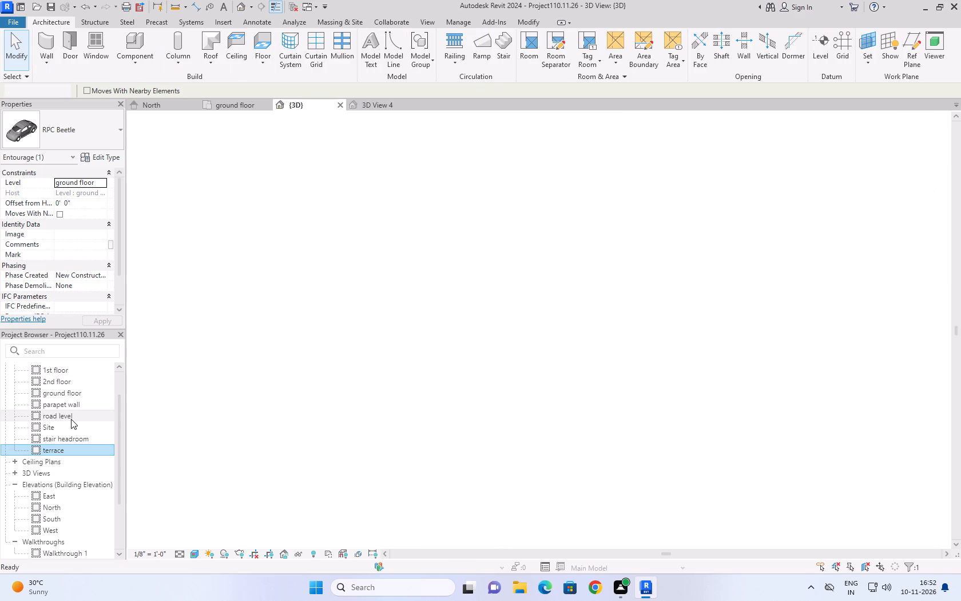
double_click(74, 416)
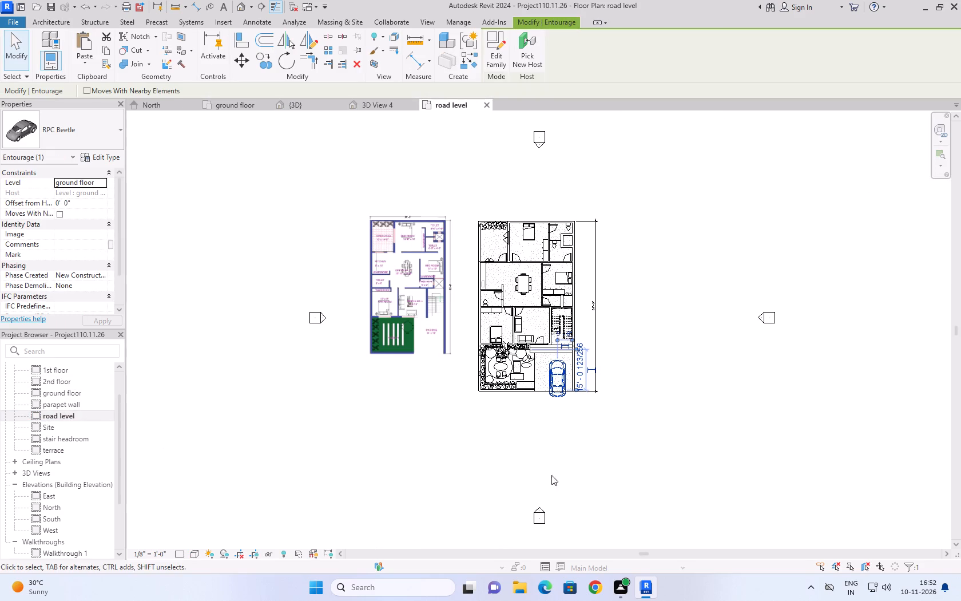
scroll(563, 366, "up", 8)
left_click(763, 347)
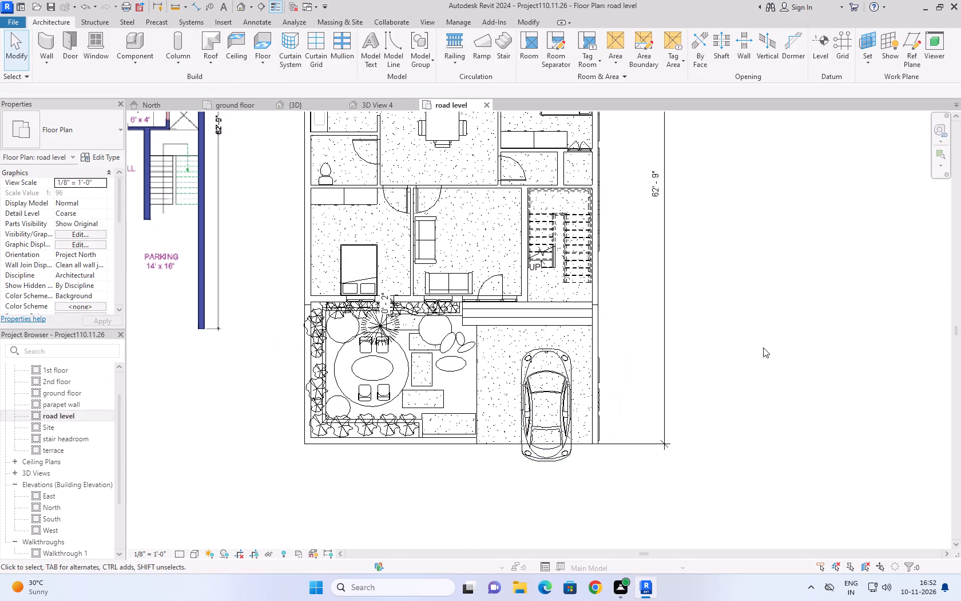
left_click(539, 378)
left_click(546, 372)
key("Up")
key("Up")
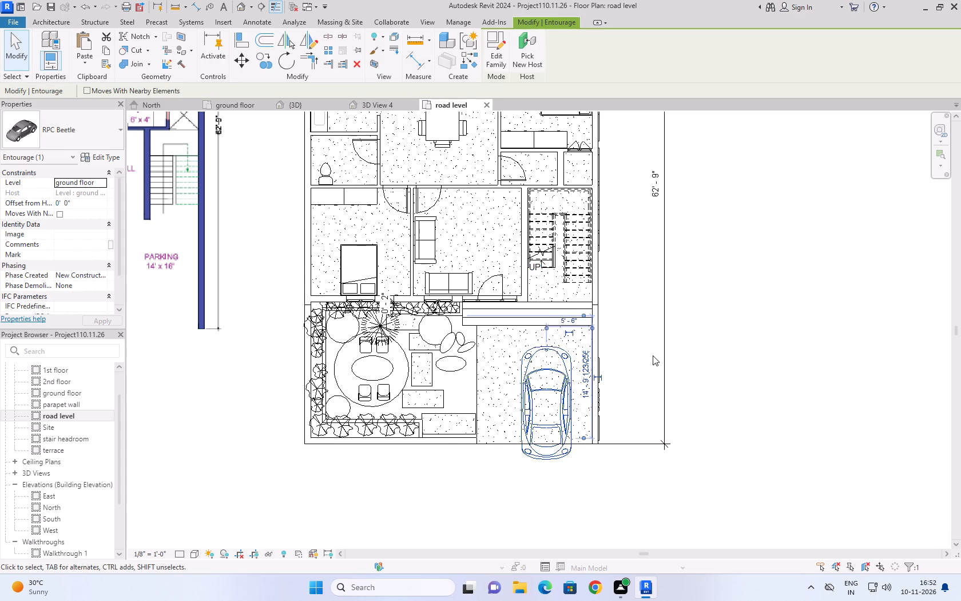
key("Up")
key("Up")
key("Up")
key("Up")
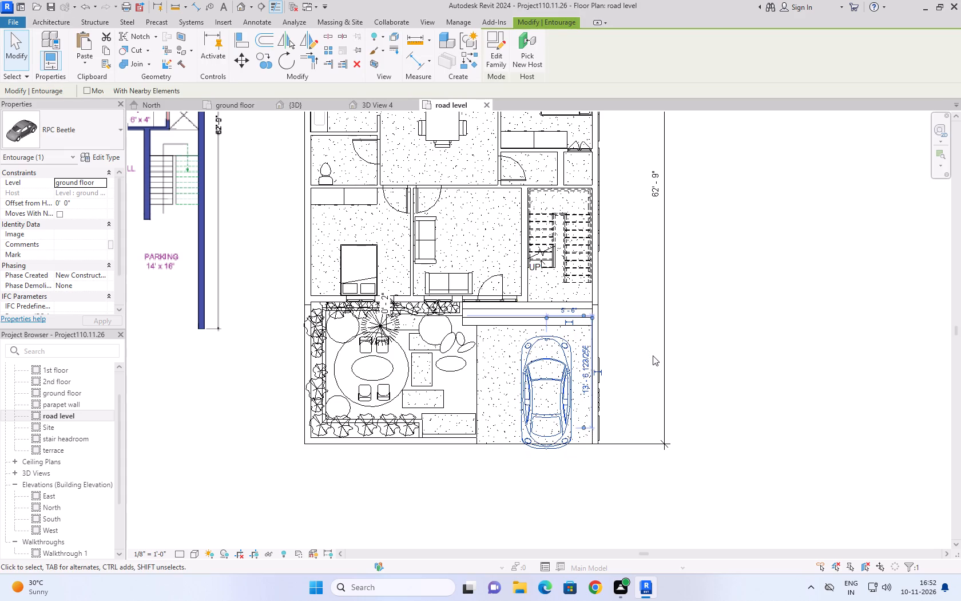
key("Up")
key("Up")
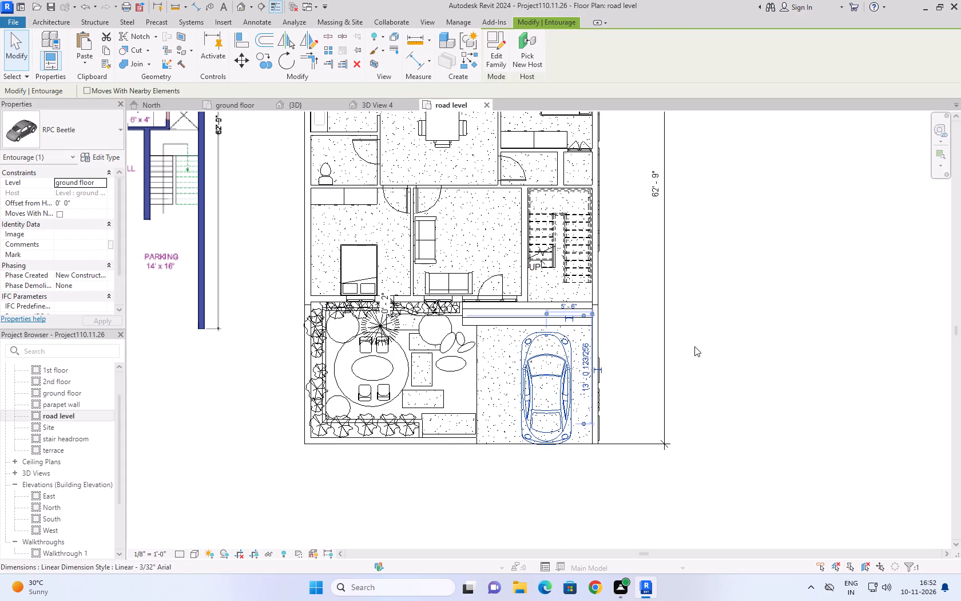
left_click(315, 110)
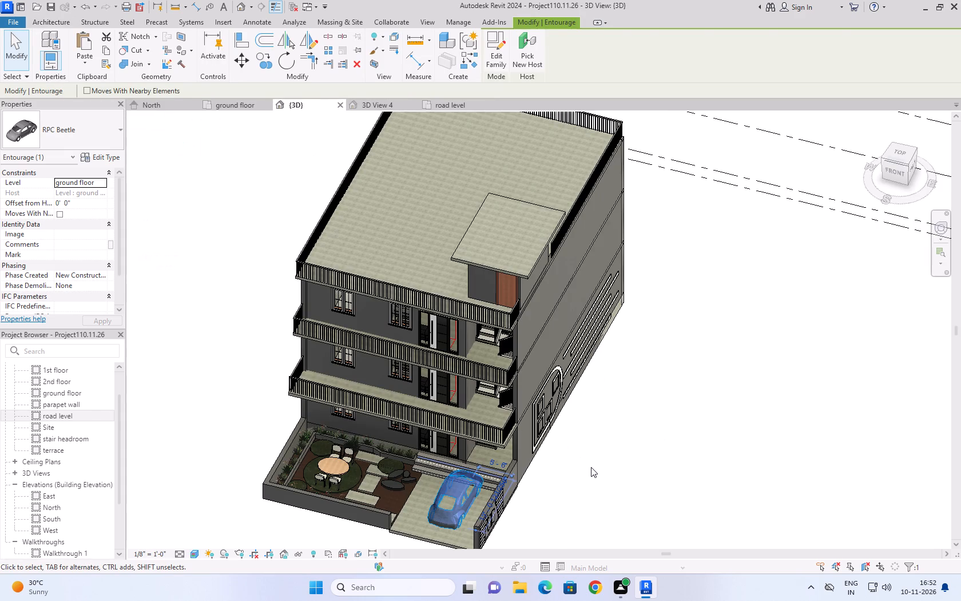
left_click(591, 468)
scroll(481, 499, "up", 2)
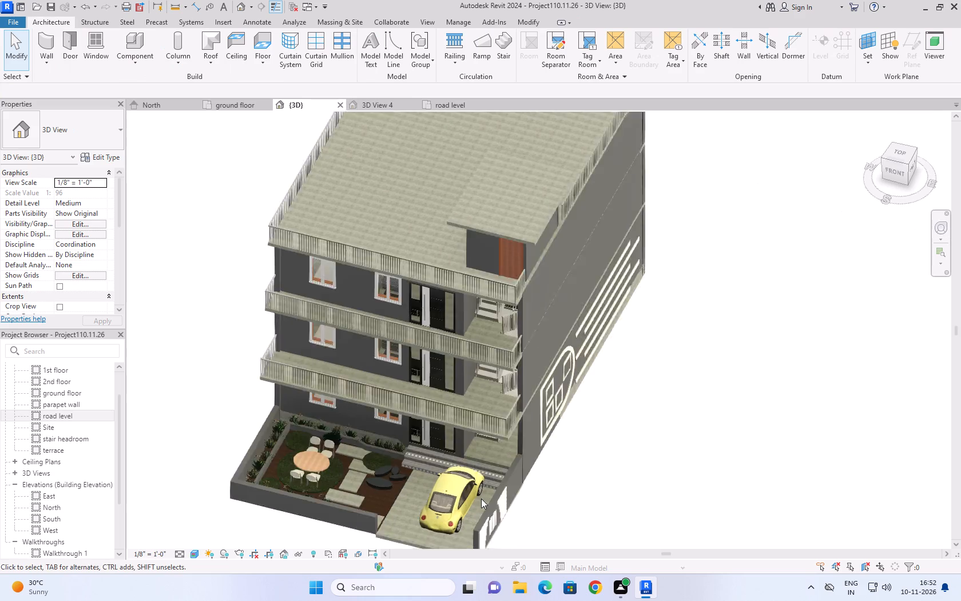
Examine the house model in 3D, checking the parked car, the decorated side wall and the terrace stair headroom.
scroll(481, 499, "up", 6)
middle_click_drag(653, 454, 557, 489, "shift")
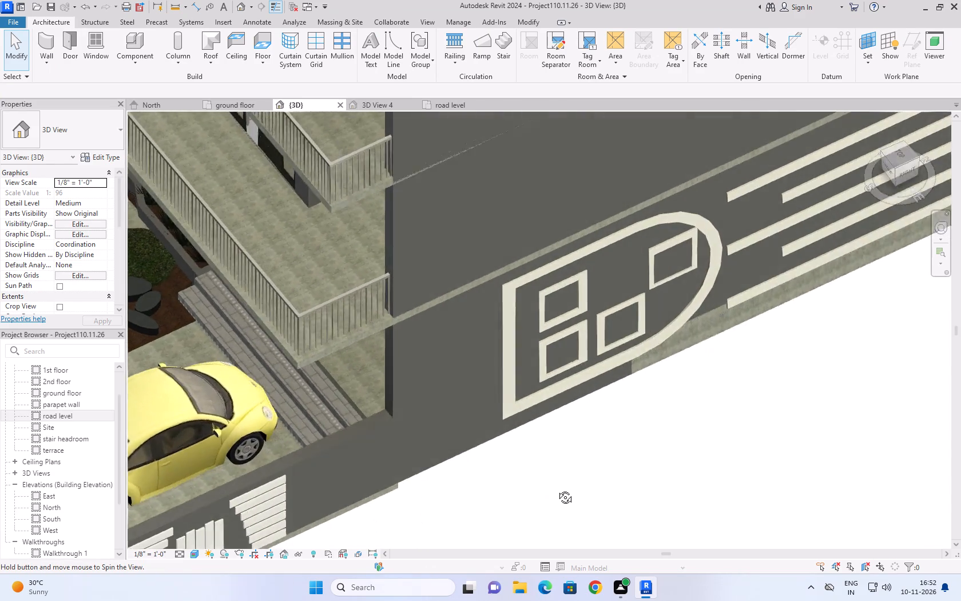
middle_click_drag(557, 489, 531, 480, "shift")
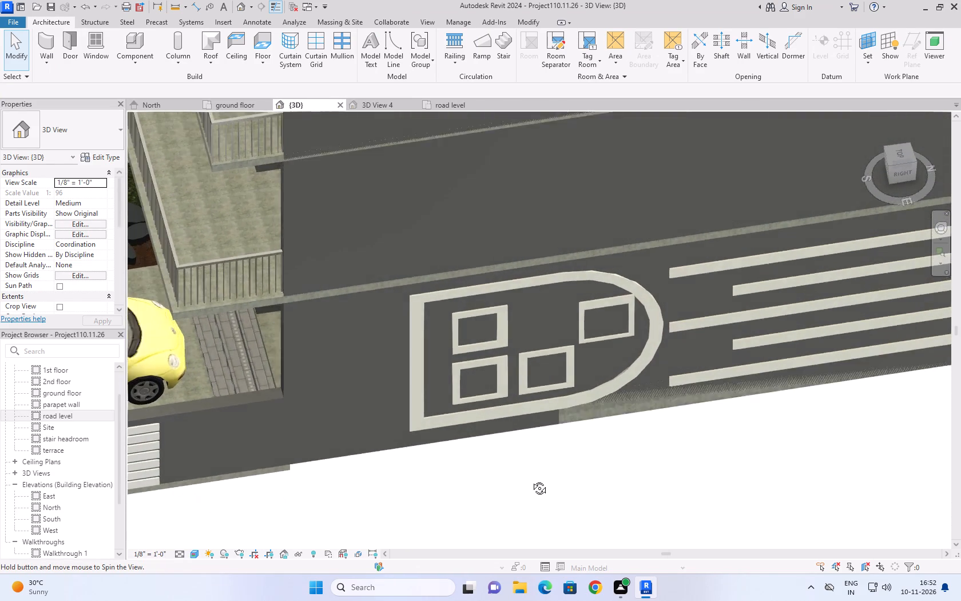
middle_click_drag(531, 480, 660, 440, "shift")
scroll(660, 440, "down", 6)
scroll(666, 468, "up", 2)
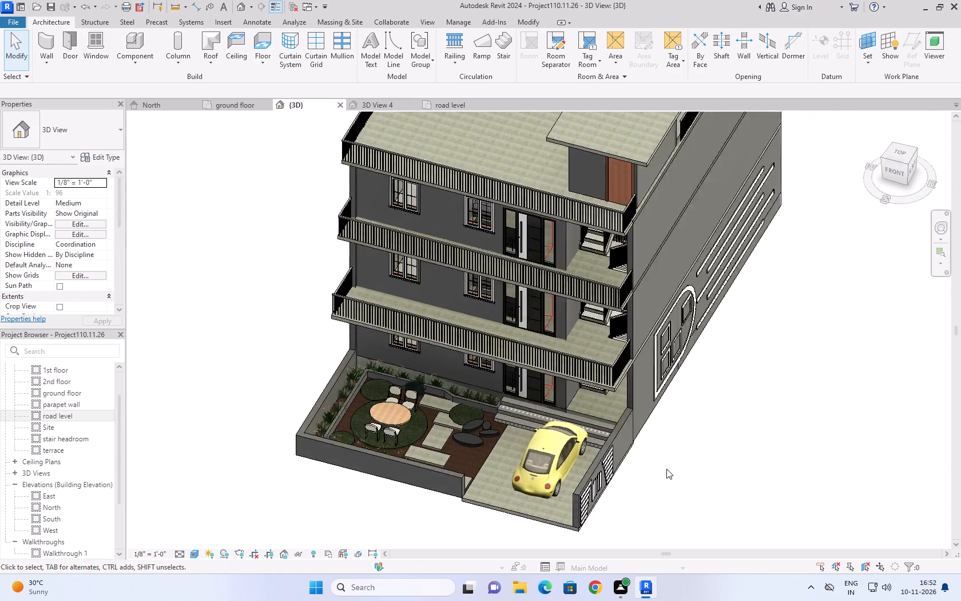
scroll(674, 436, "down", 6)
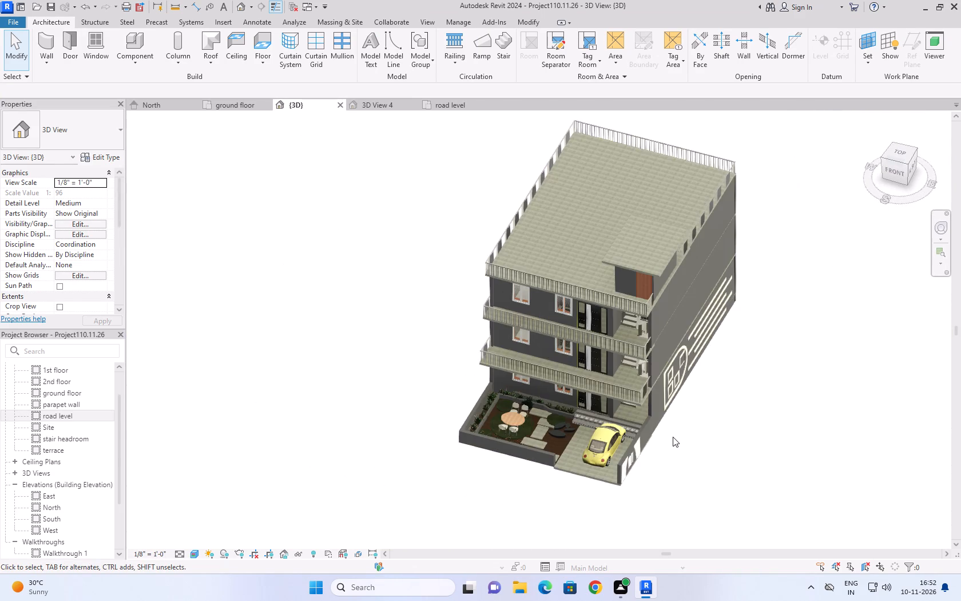
scroll(642, 286, "up", 8)
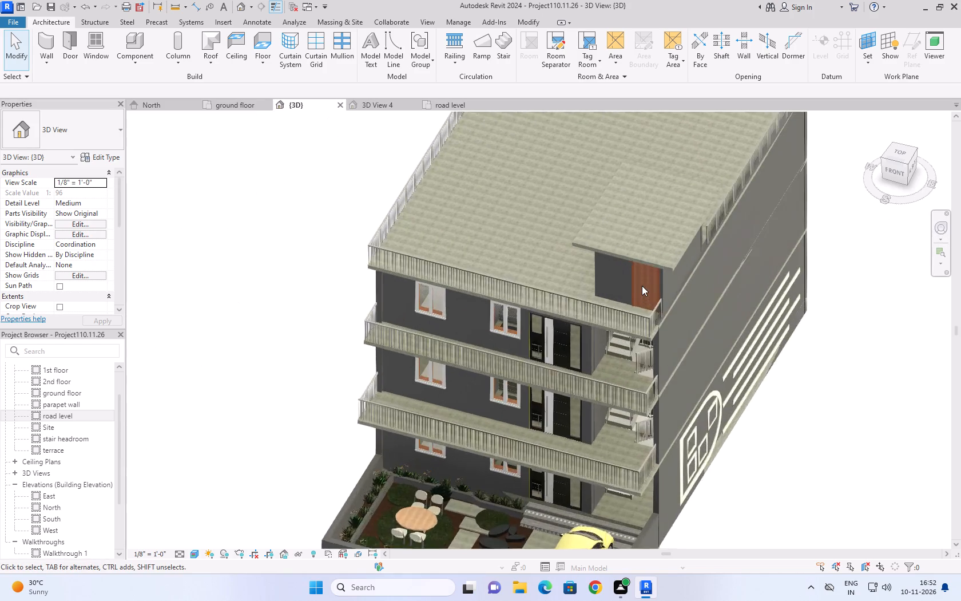
scroll(642, 286, "up", 7)
scroll(679, 286, "down", 3)
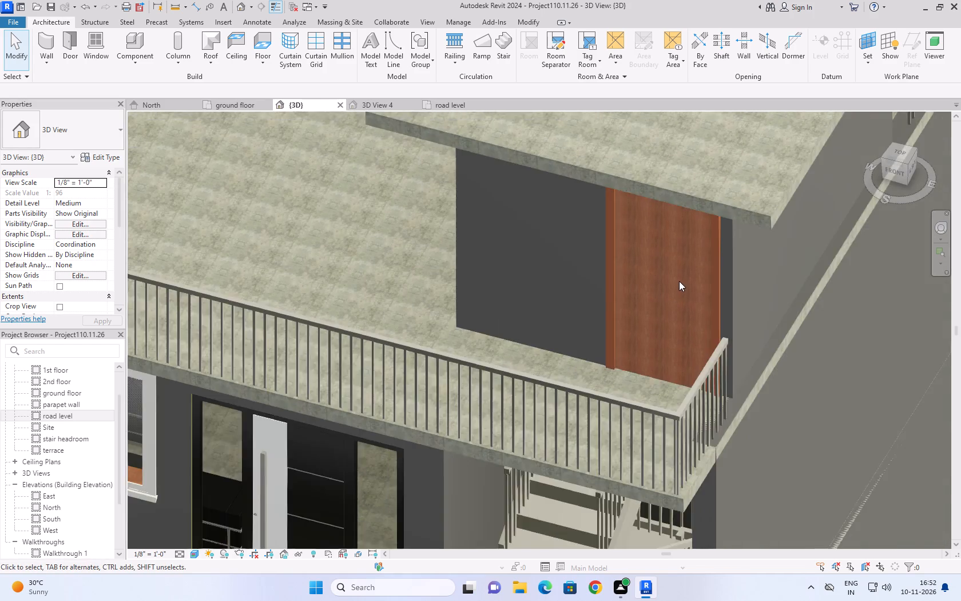
scroll(679, 281, "down", 15)
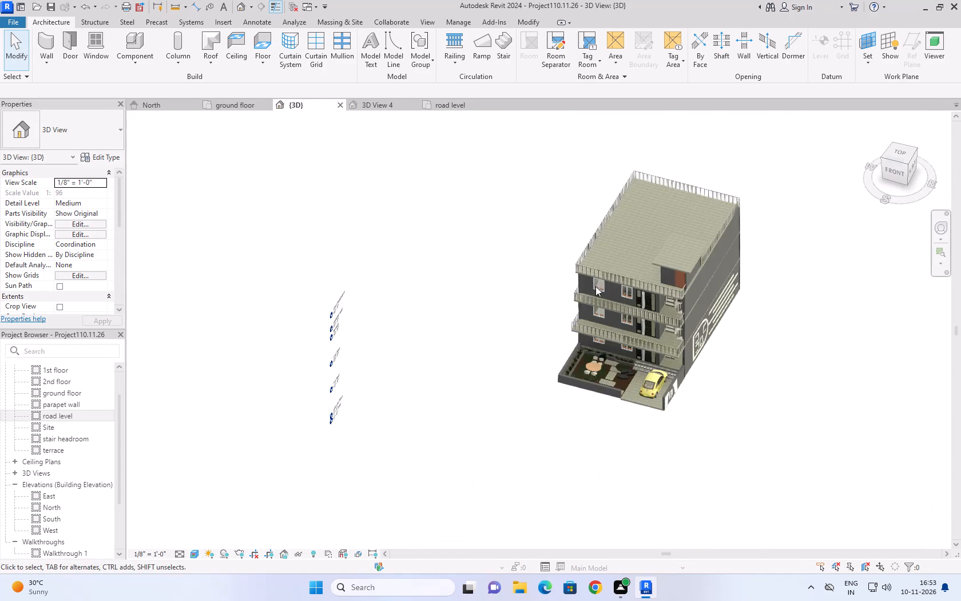
middle_click_drag(777, 337, 569, 393)
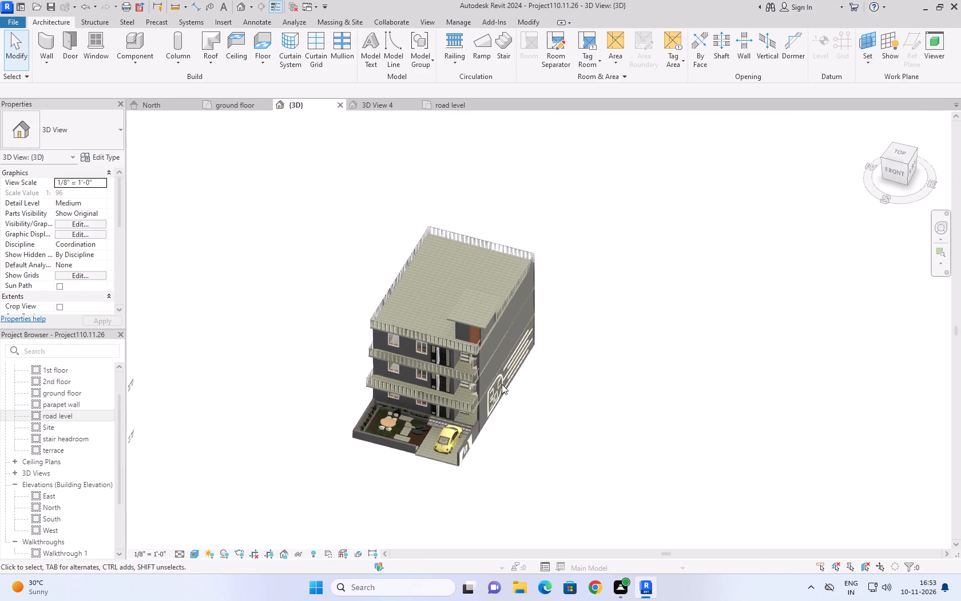
scroll(406, 238, "up", 10)
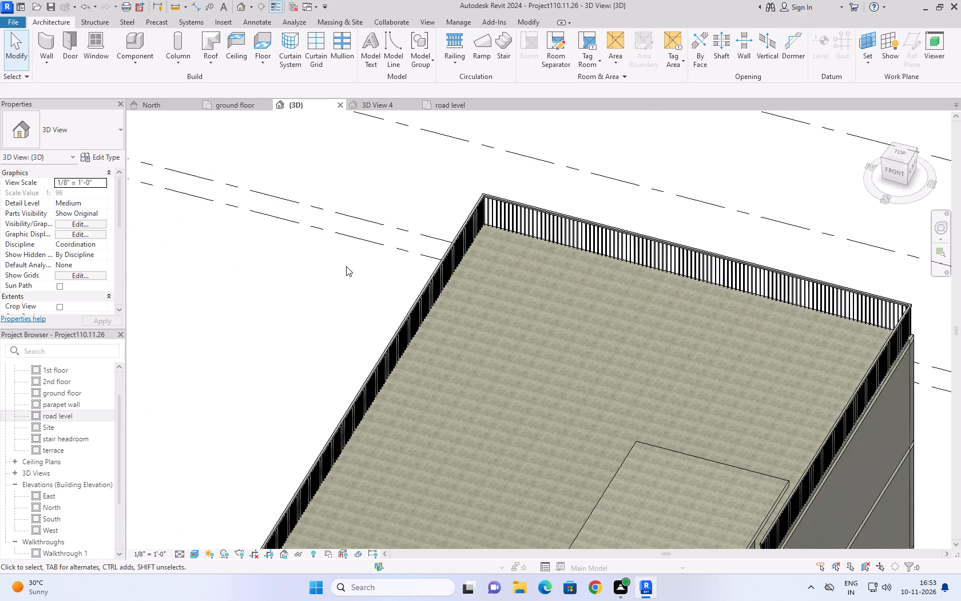
scroll(360, 278, "down", 11)
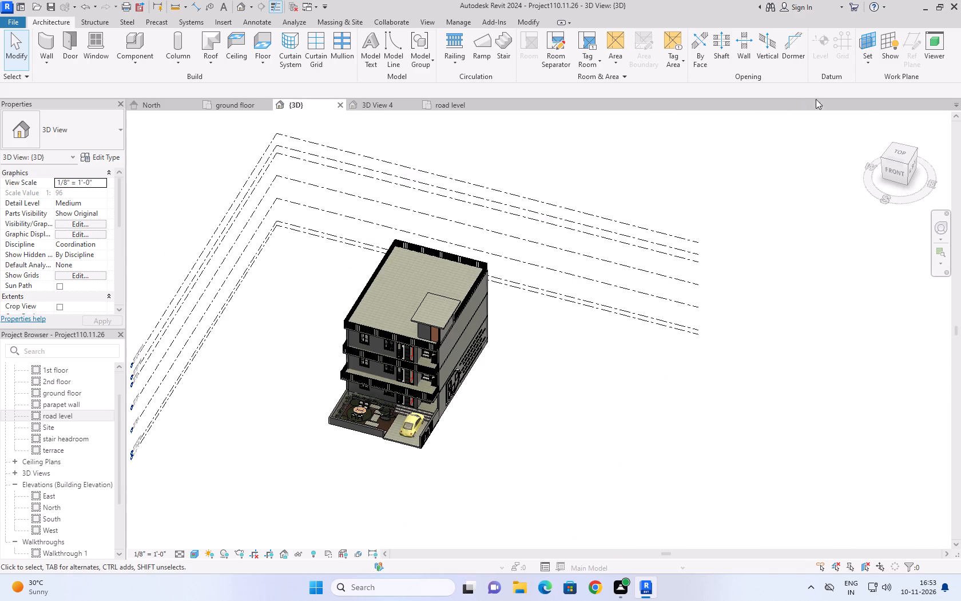
Restore the home orientation of the 3D view and inspect the whole building, front garden, parked car and boundary wall.
left_click(876, 121)
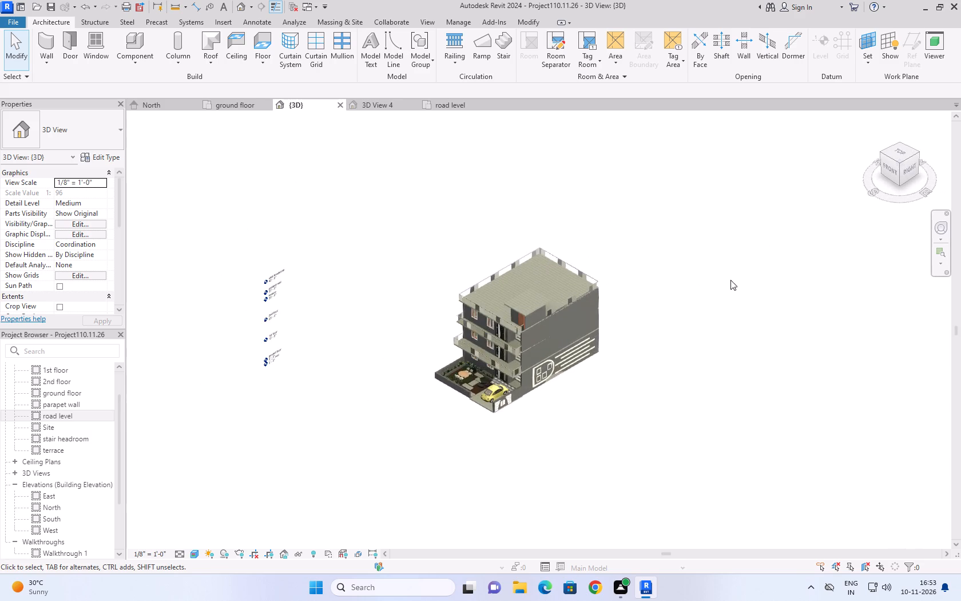
scroll(525, 412, "up", 5)
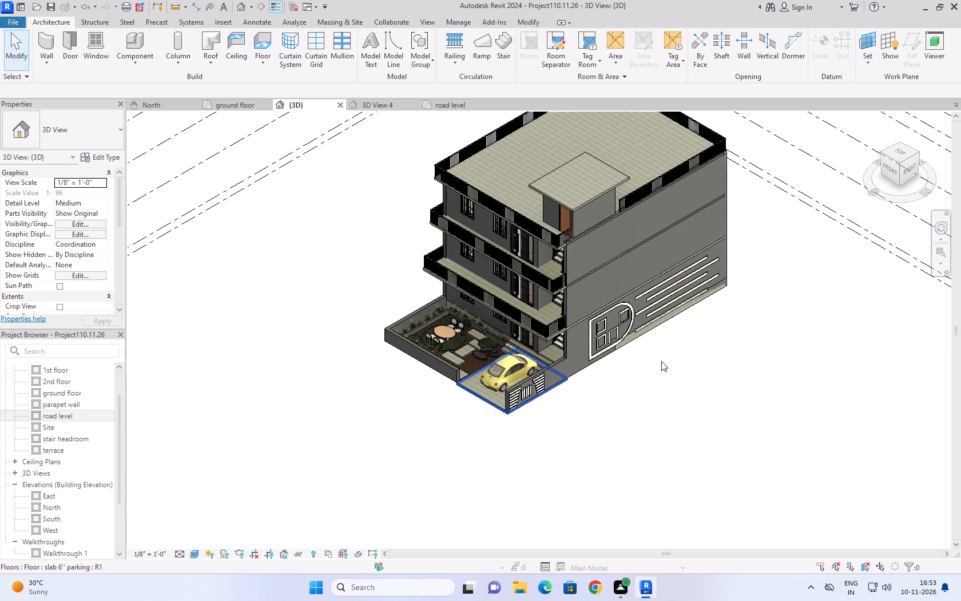
scroll(553, 212, "down", 3)
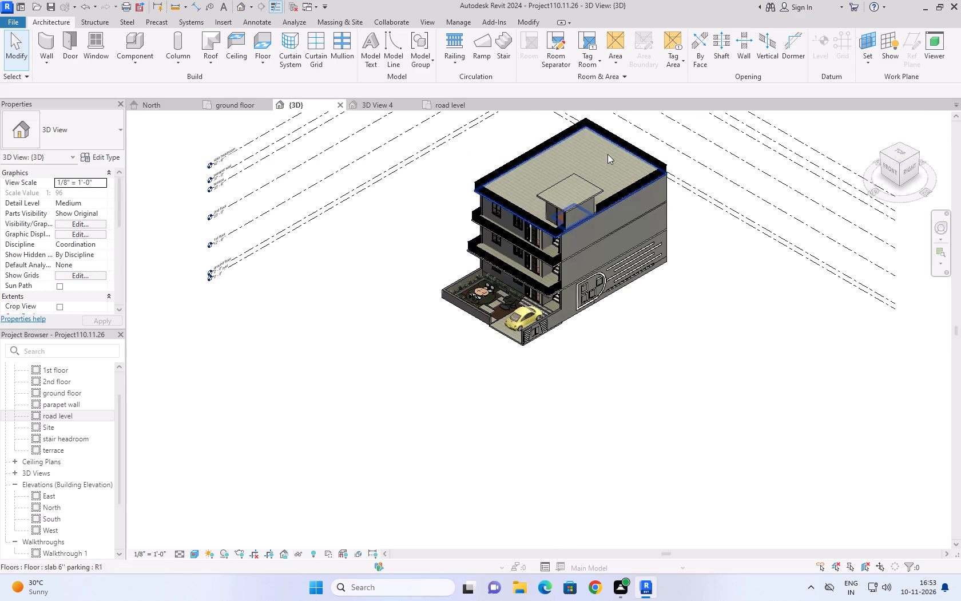
middle_click_drag(599, 155, 460, 226)
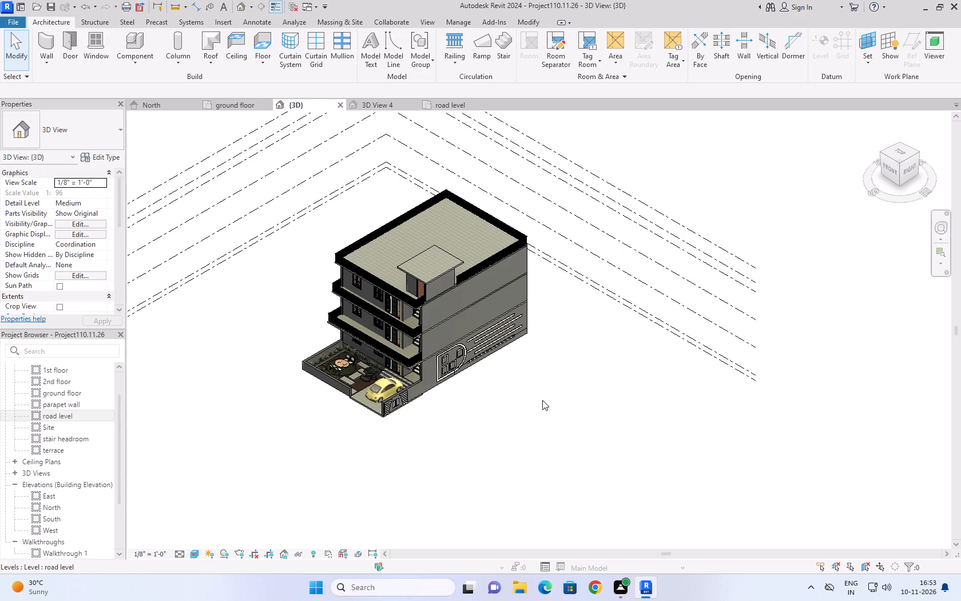
scroll(548, 394, "up", 3)
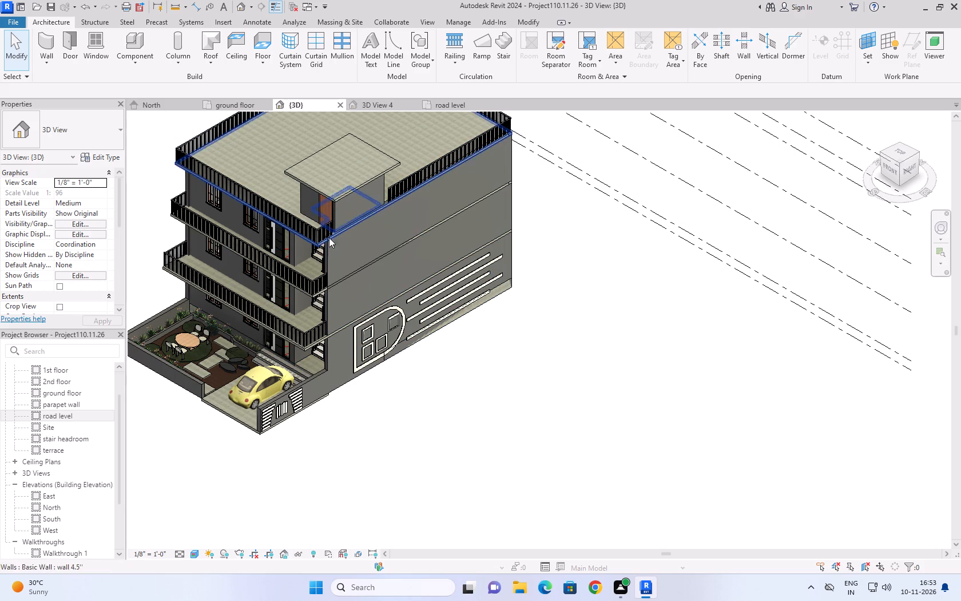
scroll(523, 343, "down", 3)
scroll(567, 324, "up", 4)
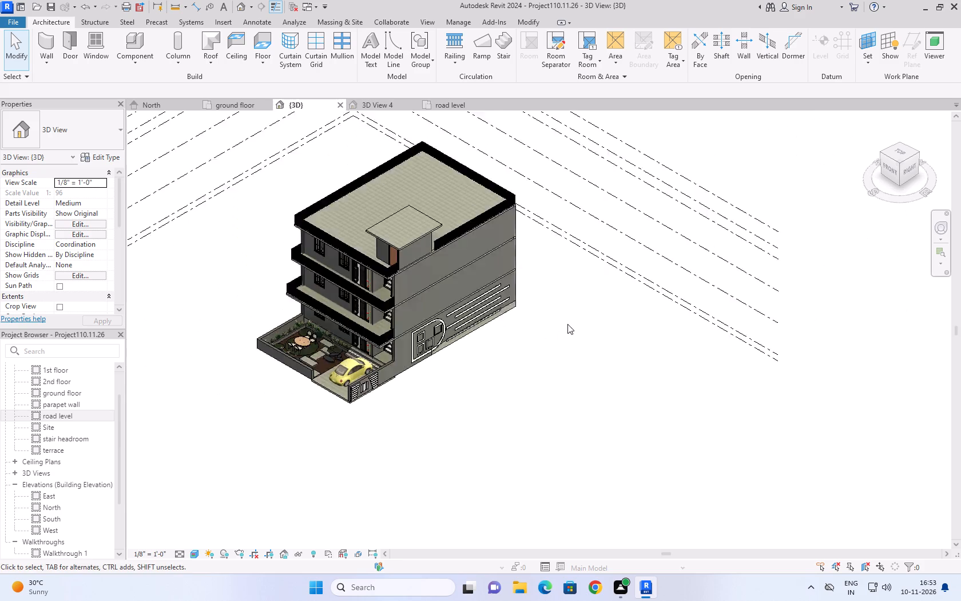
middle_click_drag(569, 263, 523, 370)
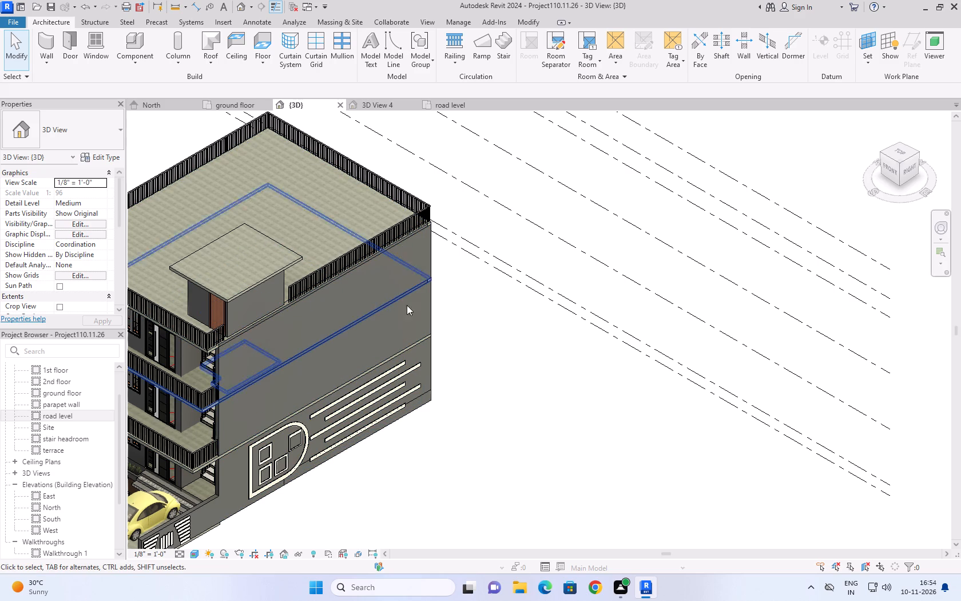
scroll(390, 354, "down", 6)
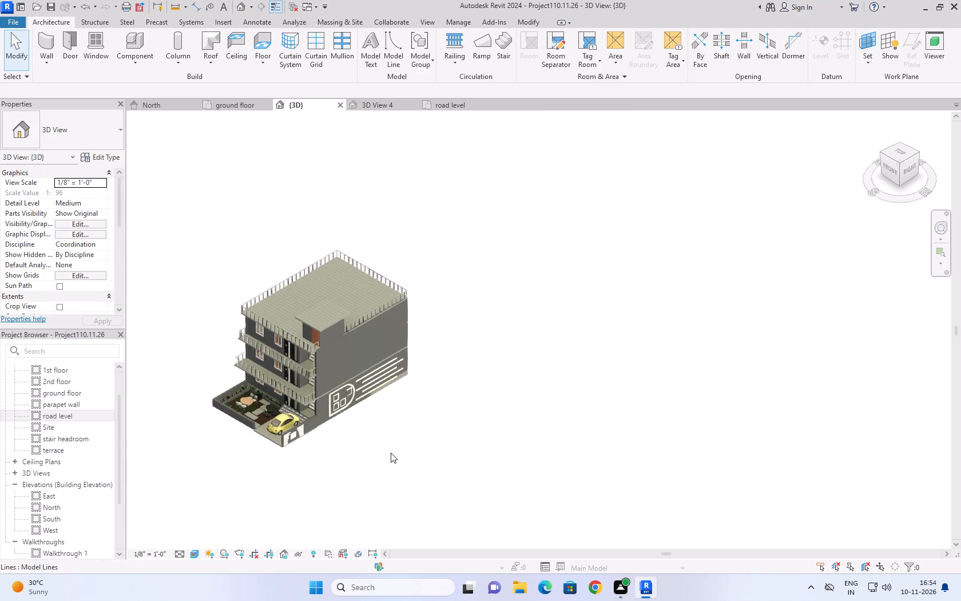
scroll(391, 453, "up", 7)
scroll(468, 412, "down", 5)
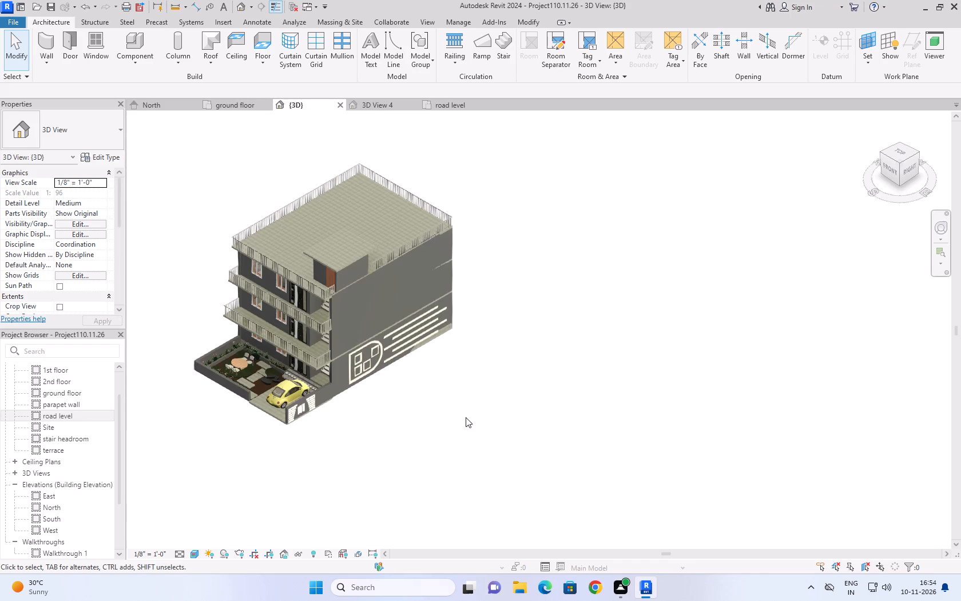
scroll(231, 426, "up", 6)
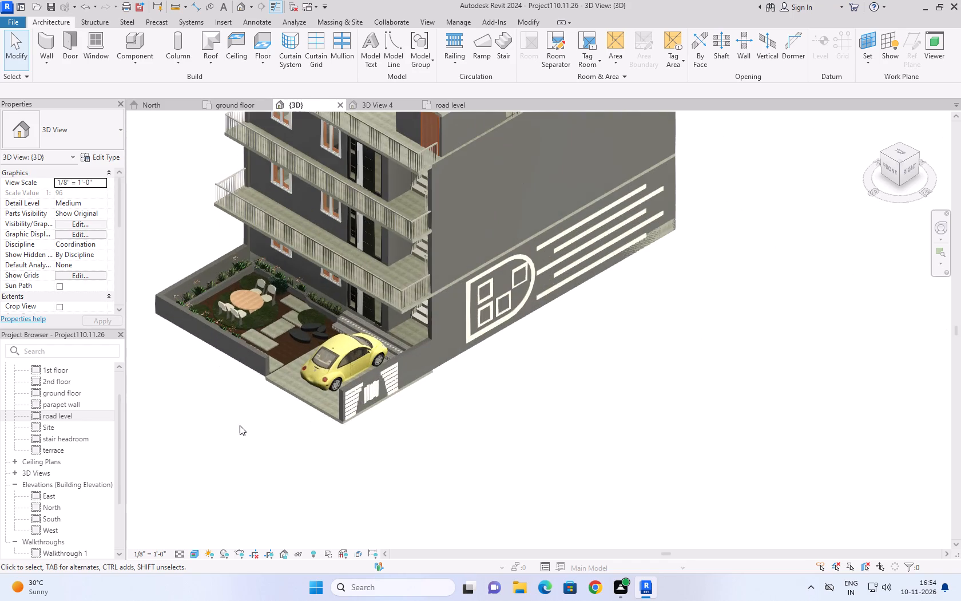
scroll(240, 425, "down", 7)
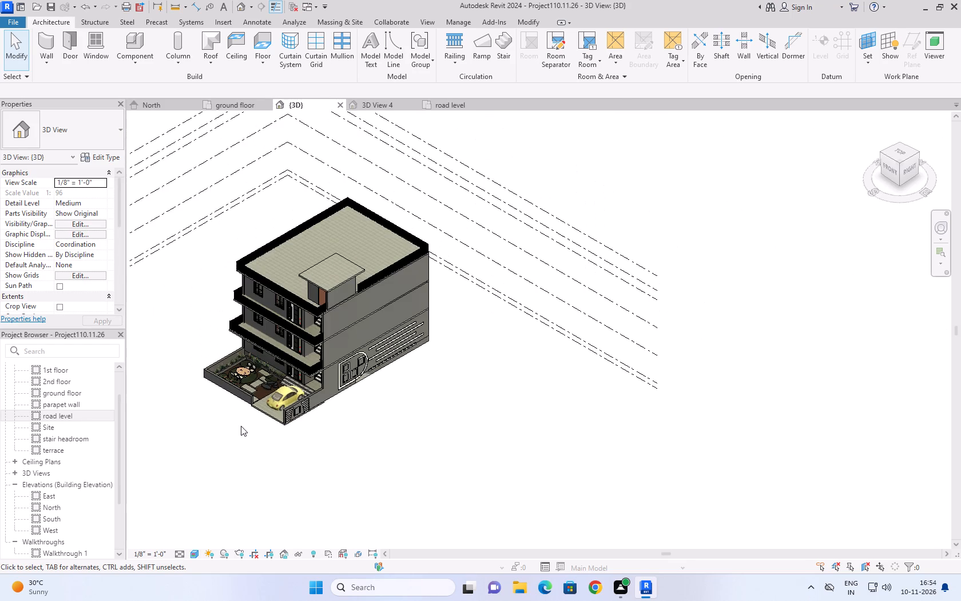
scroll(269, 429, "up", 6)
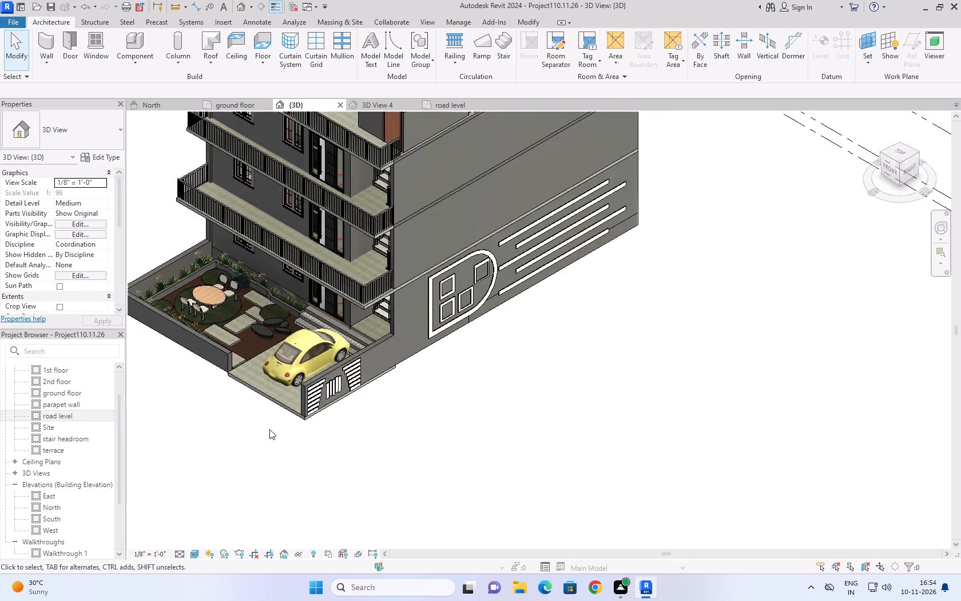
scroll(269, 429, "down", 5)
scroll(269, 429, "up", 6)
middle_click_drag(269, 429, 255, 446)
scroll(255, 446, "down", 2)
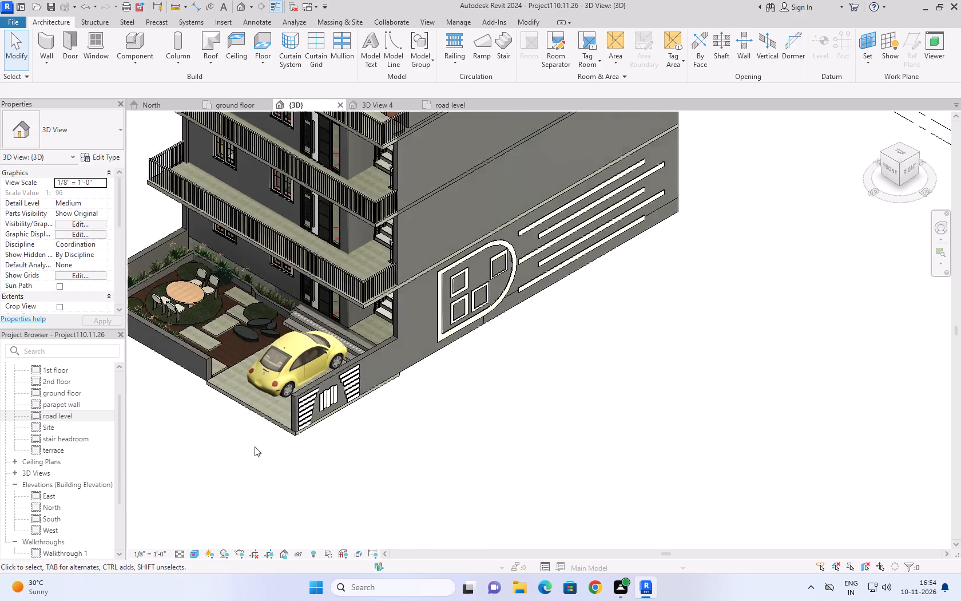
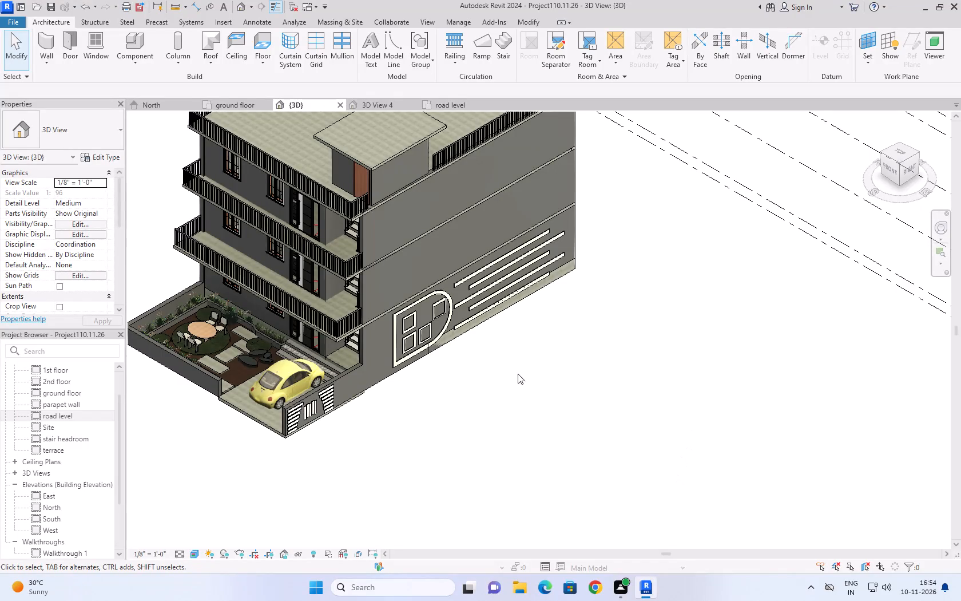
Examine the whole house in the 3D view, checking the front parking area, balconies and the upper-floor staircase landing up close.
scroll(487, 386, "down", 3)
scroll(255, 271, "up", 3)
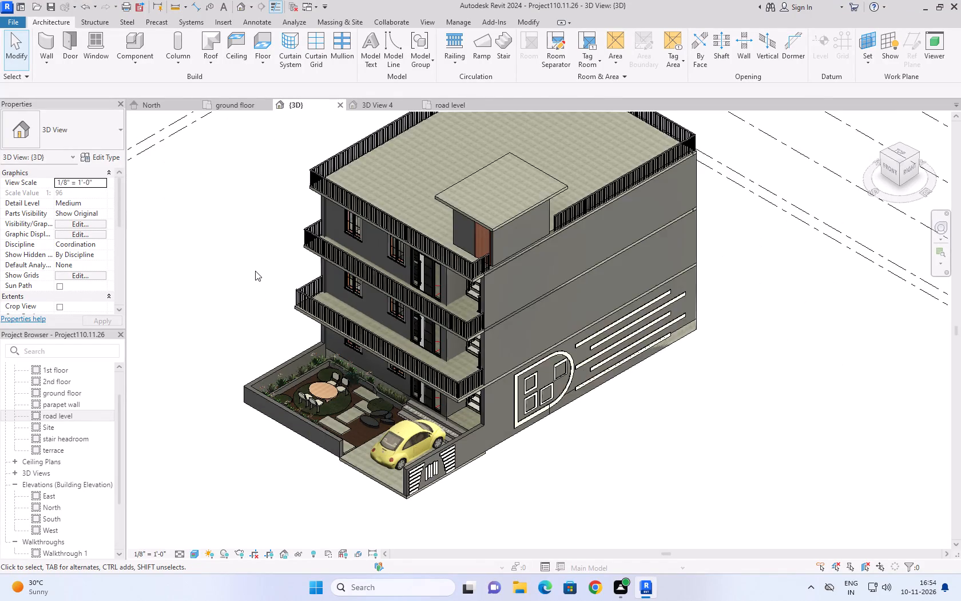
scroll(255, 271, "down", 3)
middle_click_drag(257, 223, 296, 334)
scroll(271, 252, "down", 1)
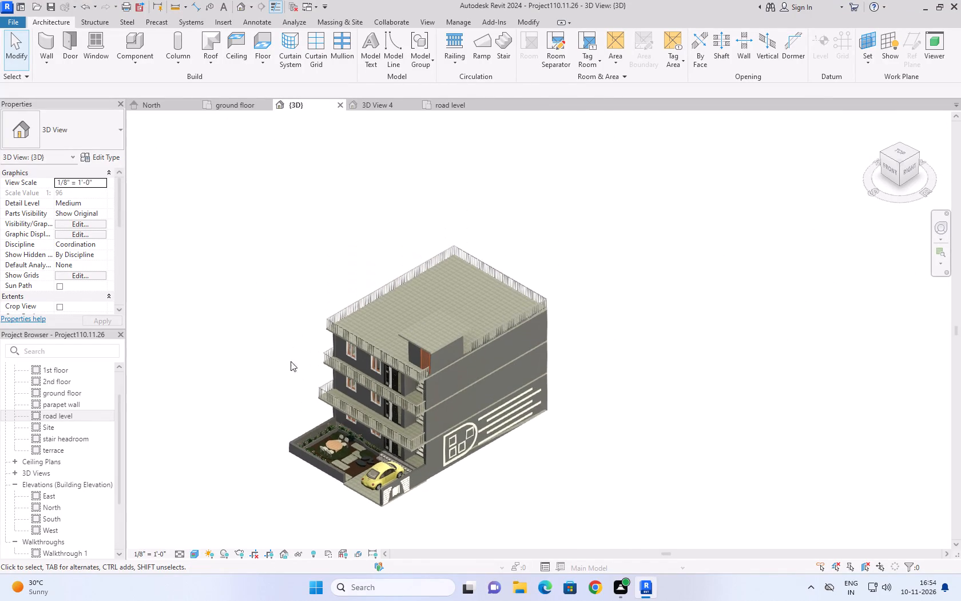
scroll(281, 489, "up", 5)
scroll(296, 447, "down", 3)
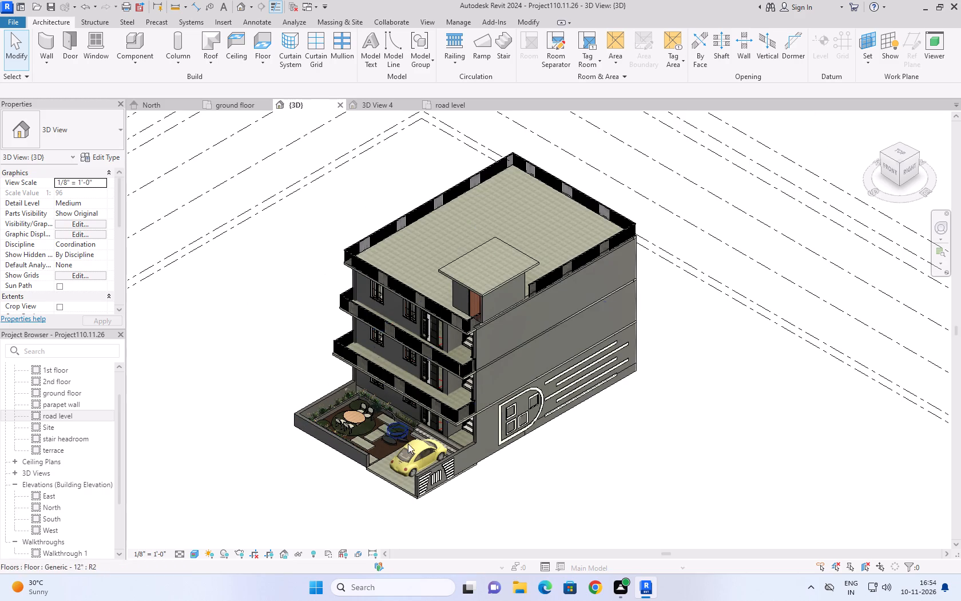
scroll(435, 401, "up", 1)
scroll(461, 337, "up", 3)
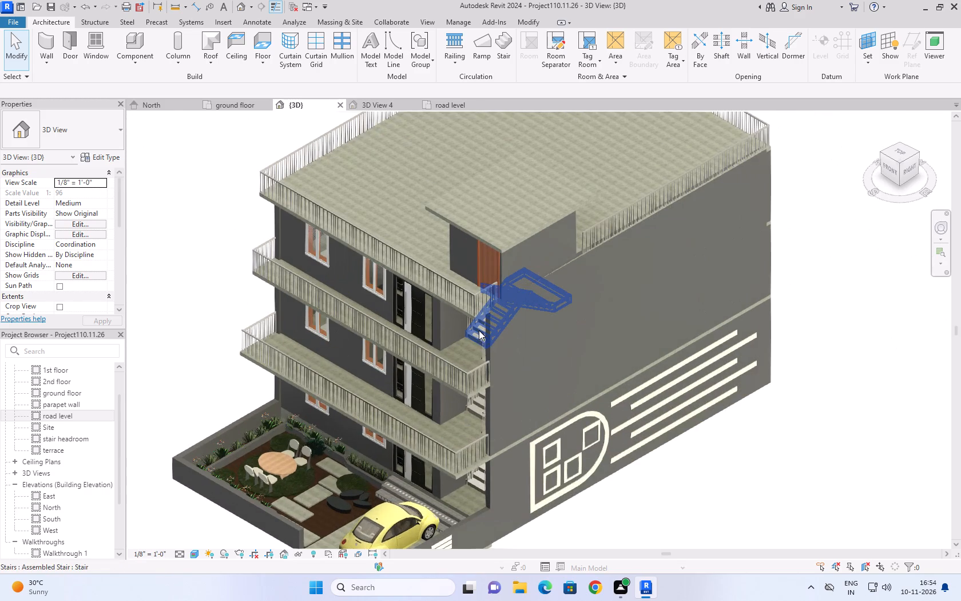
scroll(475, 338, "up", 12)
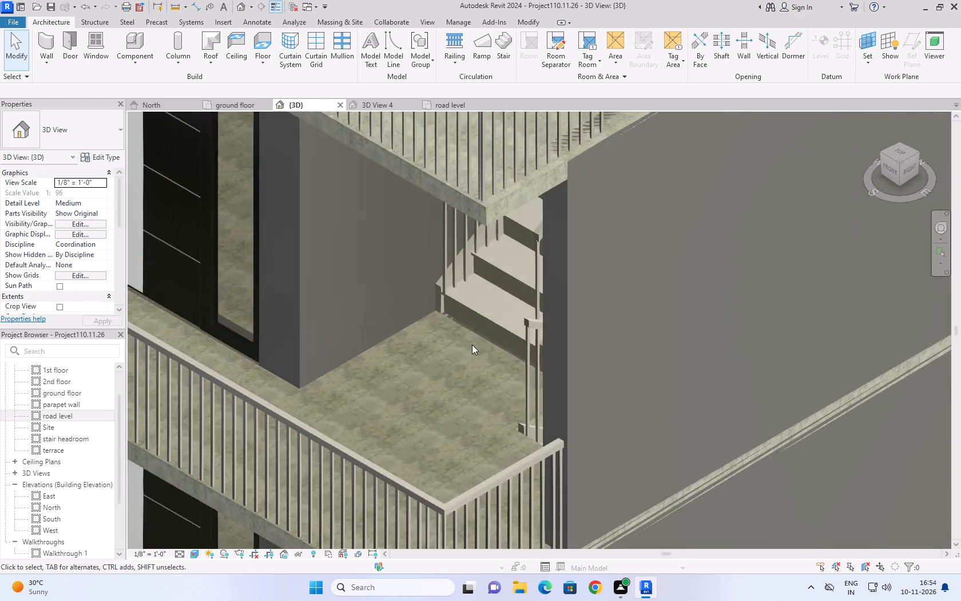
scroll(472, 345, "up", 15)
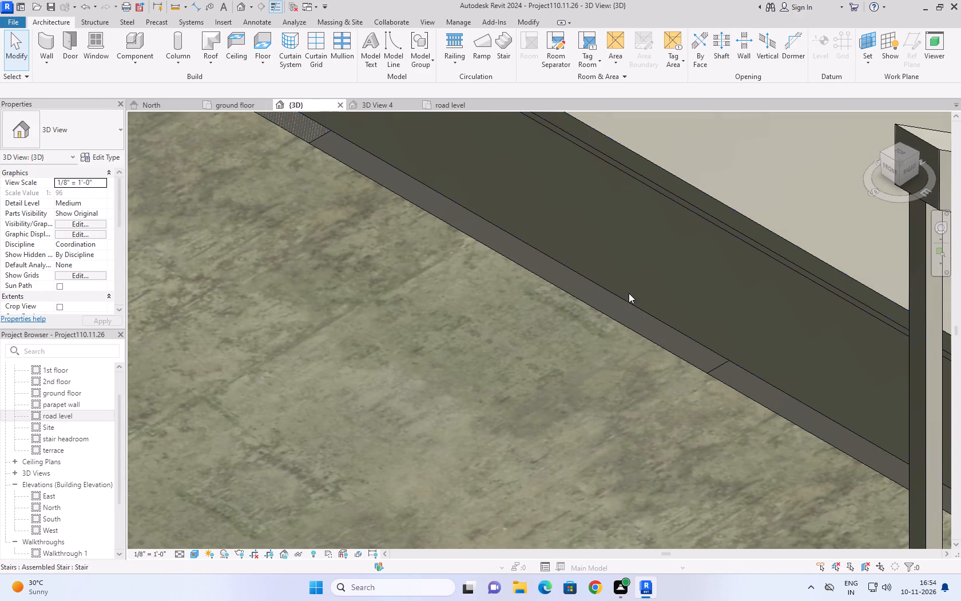
Open the 3D View 4 perspective and orbit its camera to look slightly down on the front garden, car and decorated side wall.
left_click(403, 104)
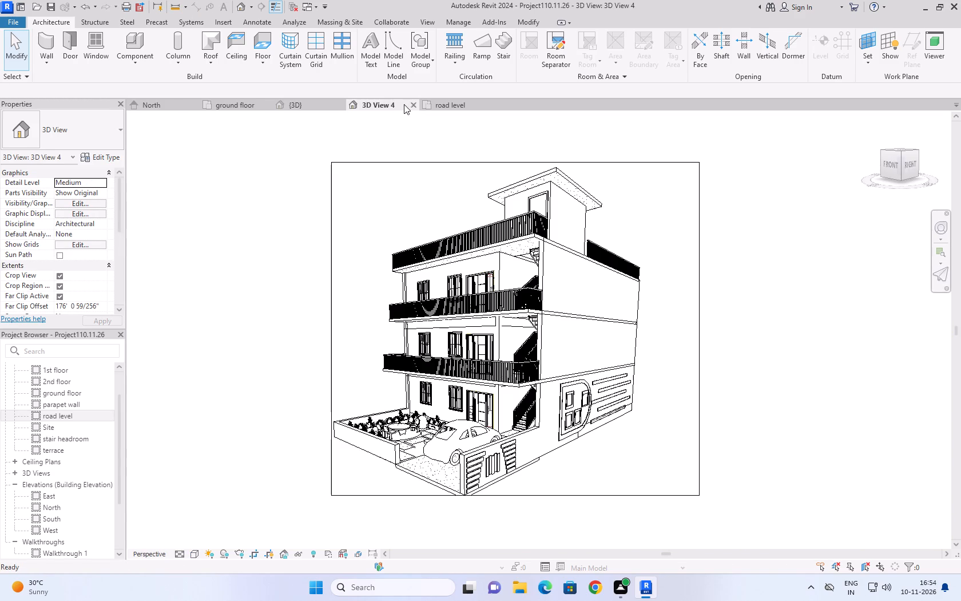
left_click_drag(412, 104, 641, 464)
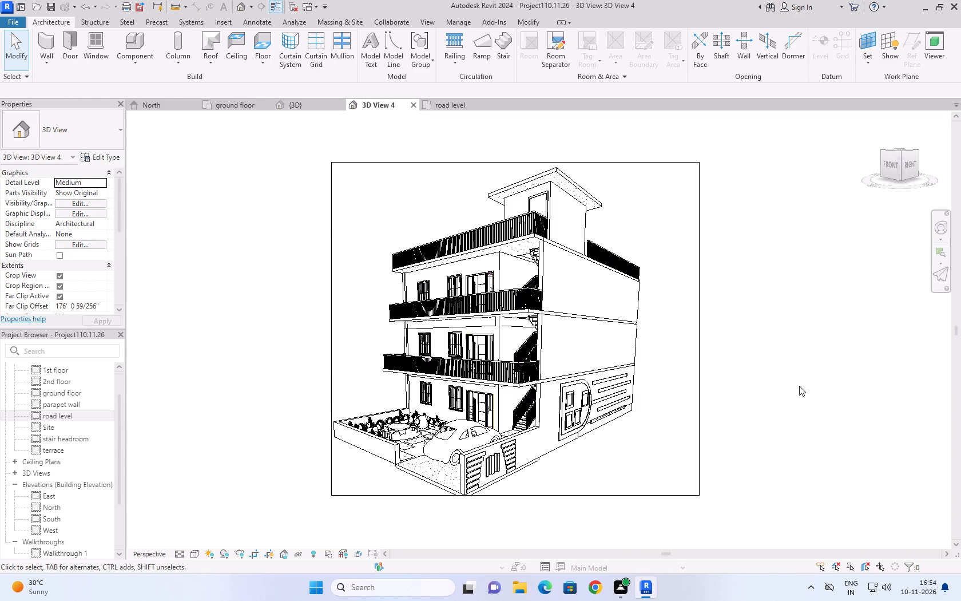
right_click_drag(667, 376, 665, 381)
right_click_drag(665, 381, 658, 386)
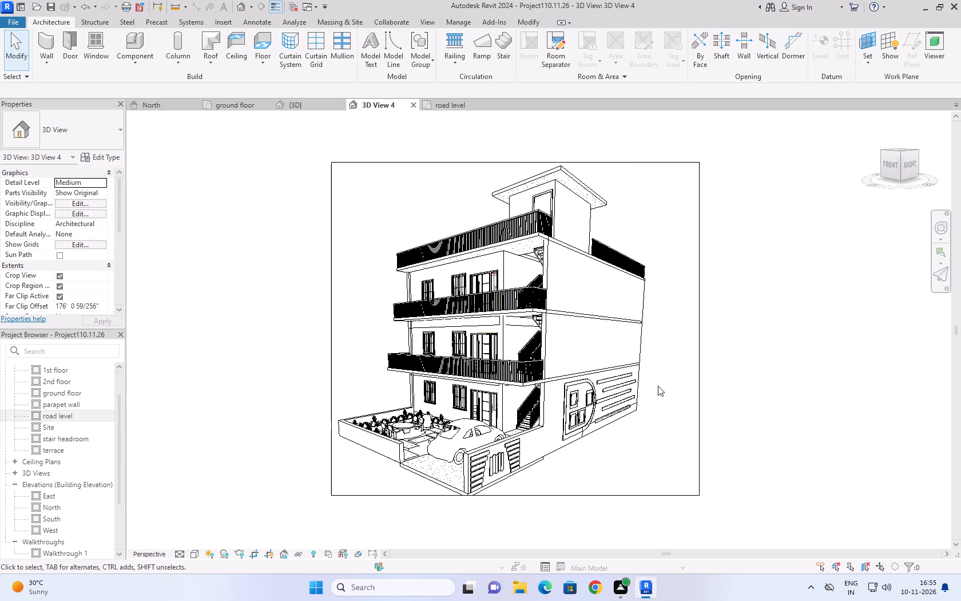
right_click_drag(658, 386, 640, 388)
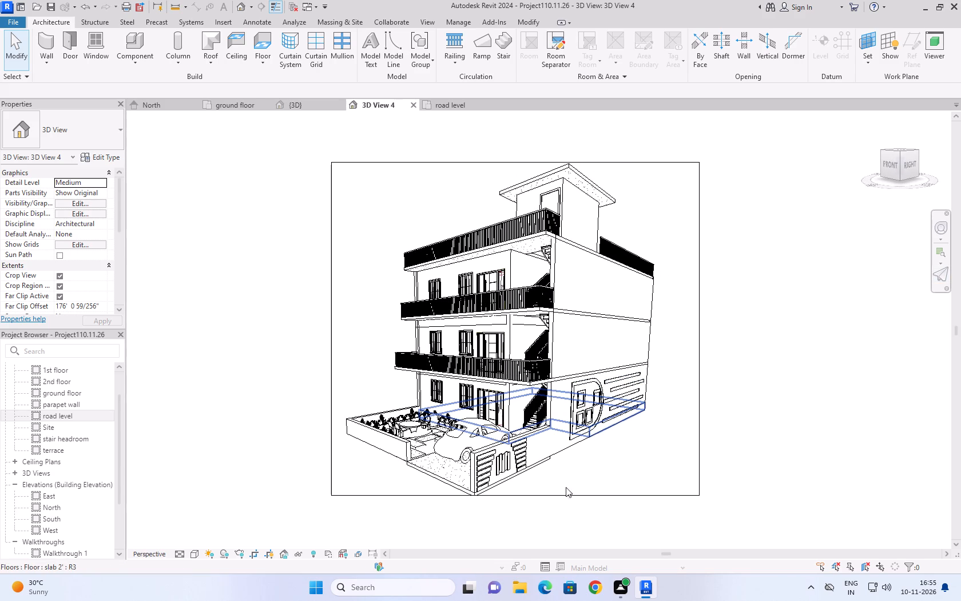
right_click_drag(562, 479, 573, 481, "shift")
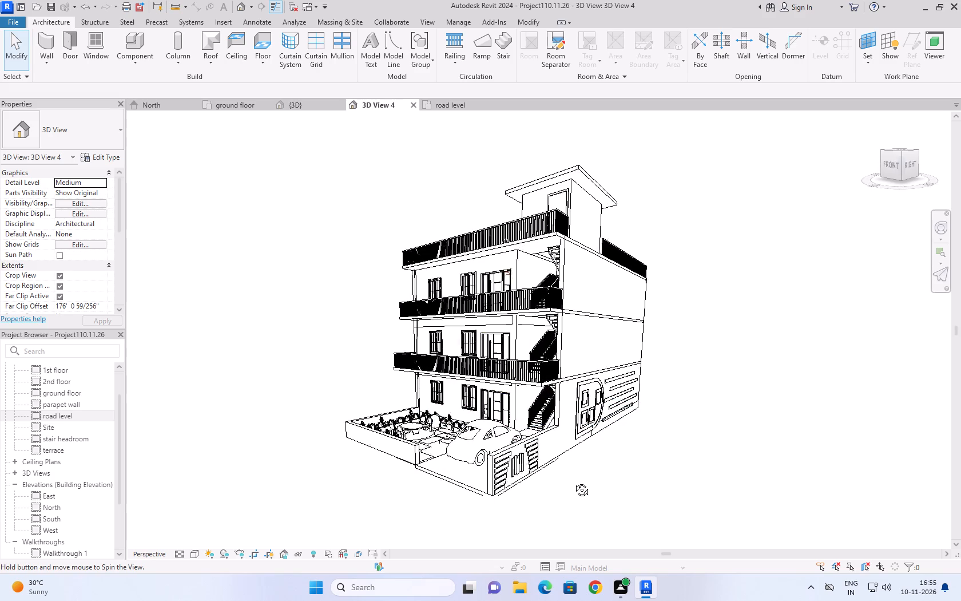
right_click_drag(573, 481, 549, 476, "shift")
left_click_drag(553, 473, 549, 476, "shift")
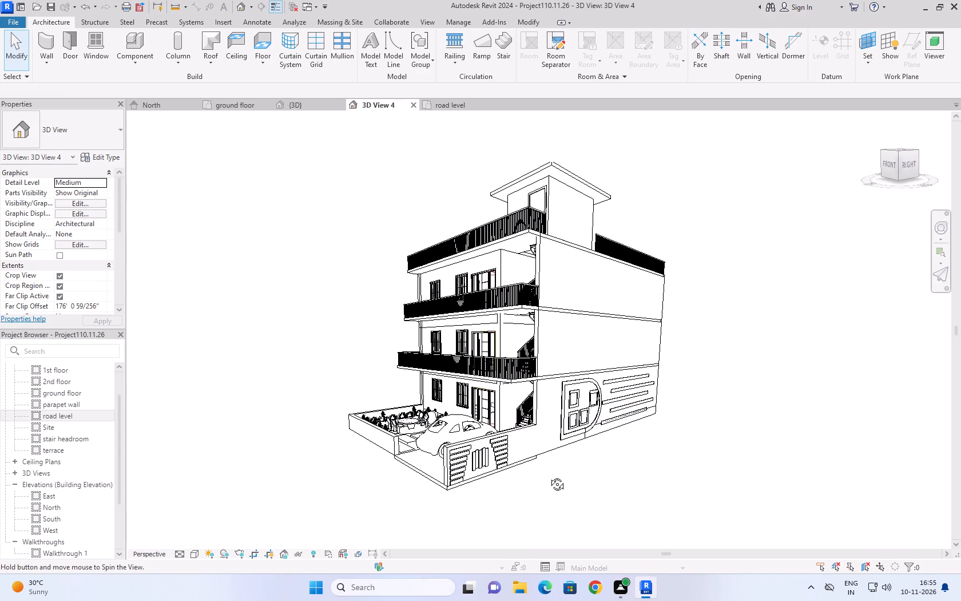
right_click_drag(549, 476, 535, 506, "shift")
left_click_drag(549, 476, 535, 506, "shift")
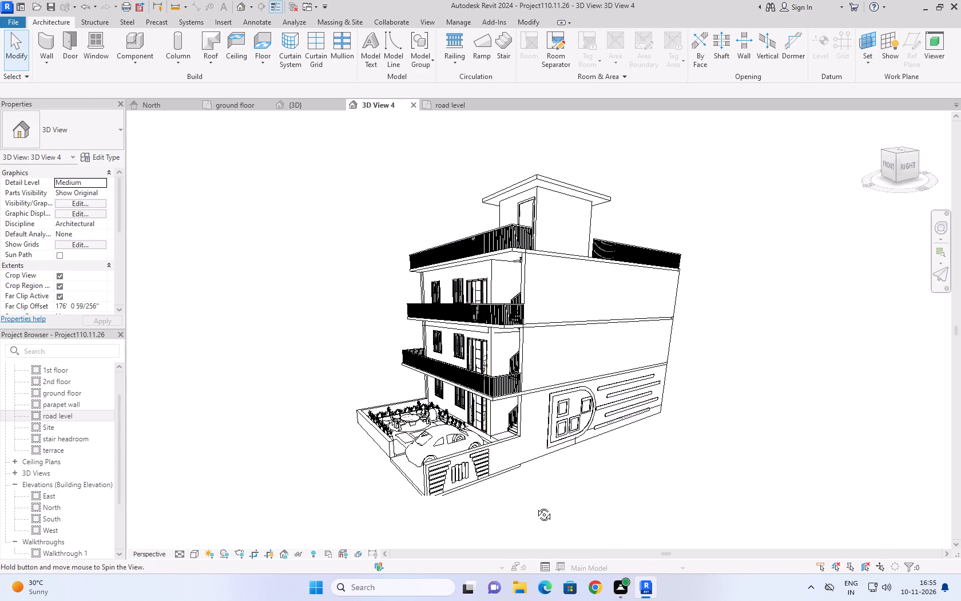
left_click_drag(535, 506, 549, 518, "shift")
right_click_drag(535, 506, 549, 518, "shift")
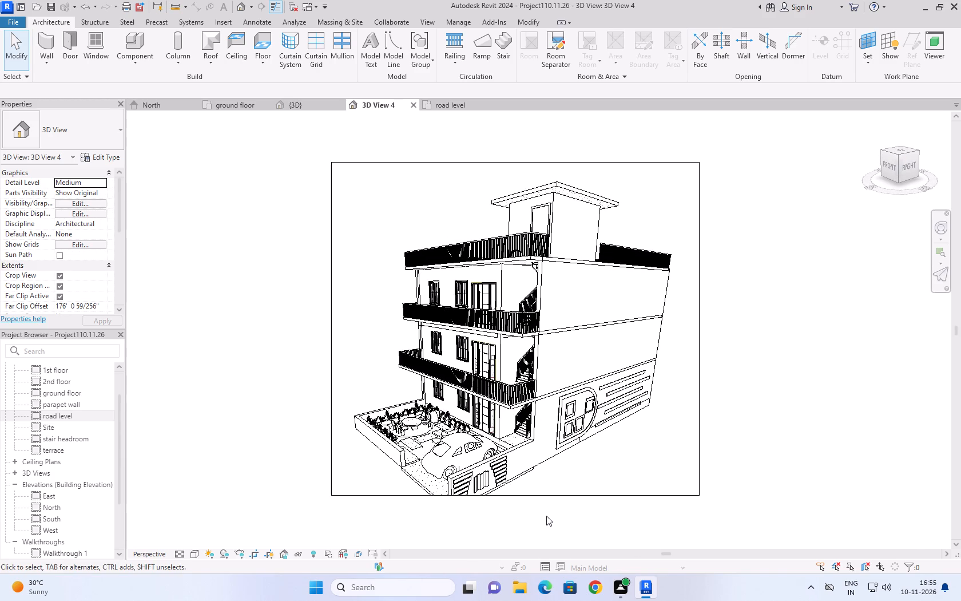
Extend the lower edge of the perspective view's crop region so the front corner of the boundary wall fits inside it.
left_click(537, 496)
left_click_drag(513, 493, 508, 513)
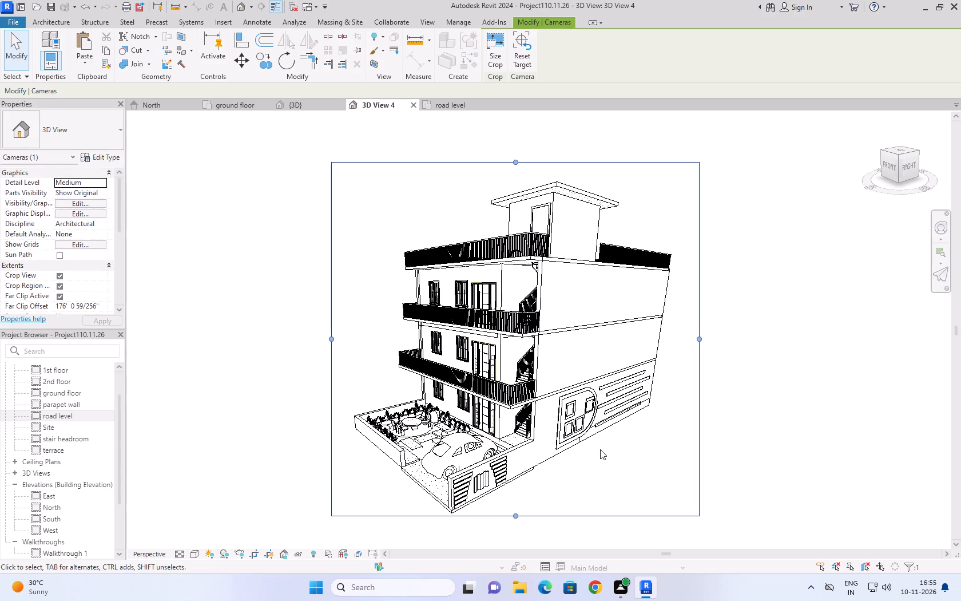
Fine-tune the perspective camera's angle so the front facade, car, external stairs and full boundary wall sit within the crop frame.
right_click_drag(600, 449, 594, 464)
right_click_drag(595, 464, 587, 444)
right_click_drag(586, 449, 594, 426)
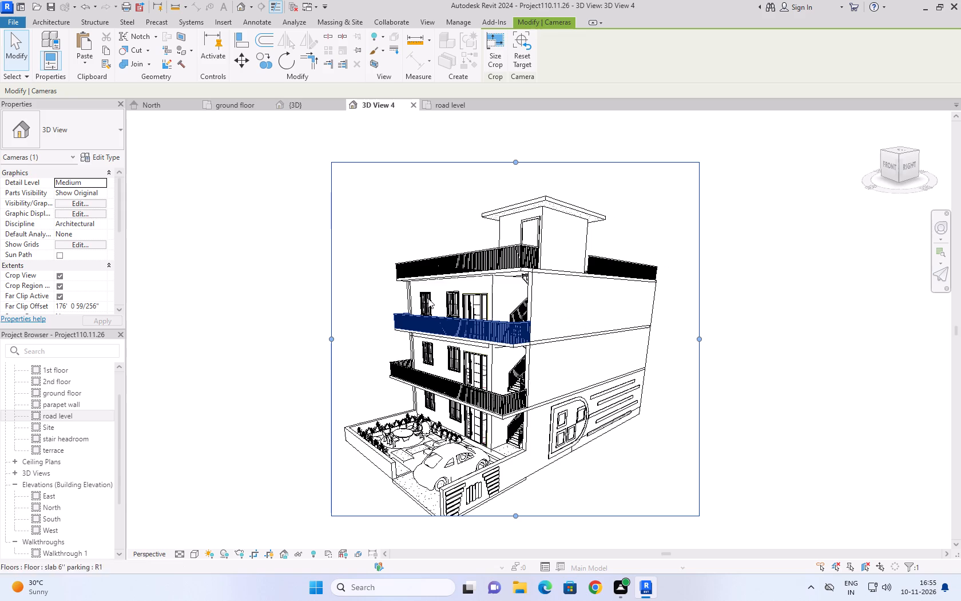
right_click_drag(406, 239, 390, 255)
right_click_drag(391, 258, 399, 273, "shift")
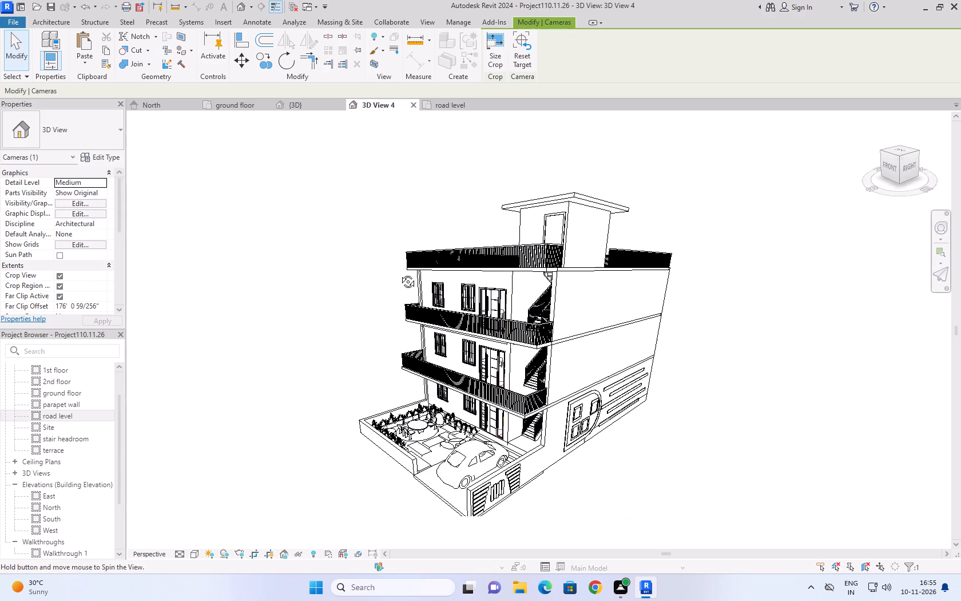
right_click_drag(399, 273, 409, 246, "shift")
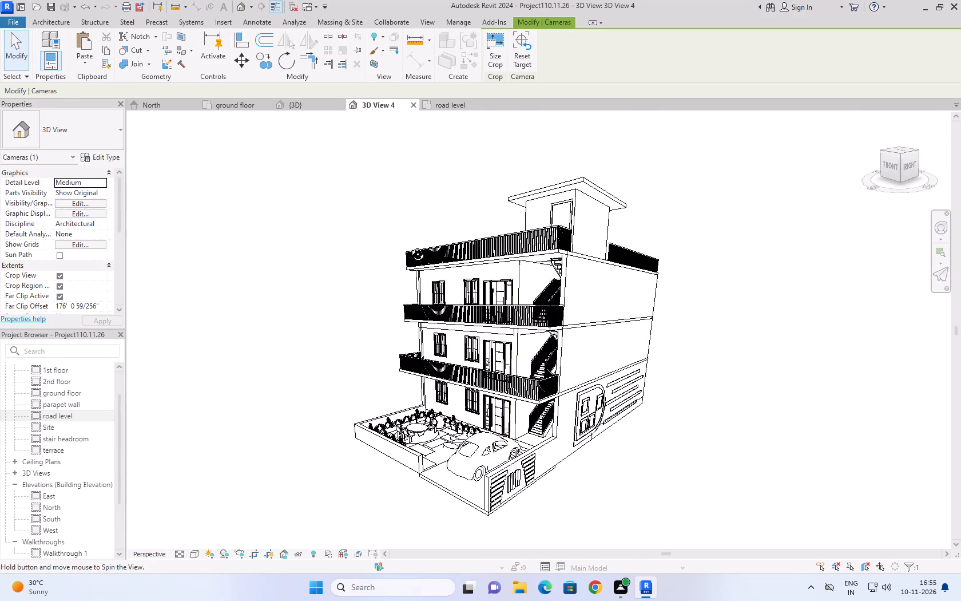
right_click_drag(409, 246, 422, 242, "shift")
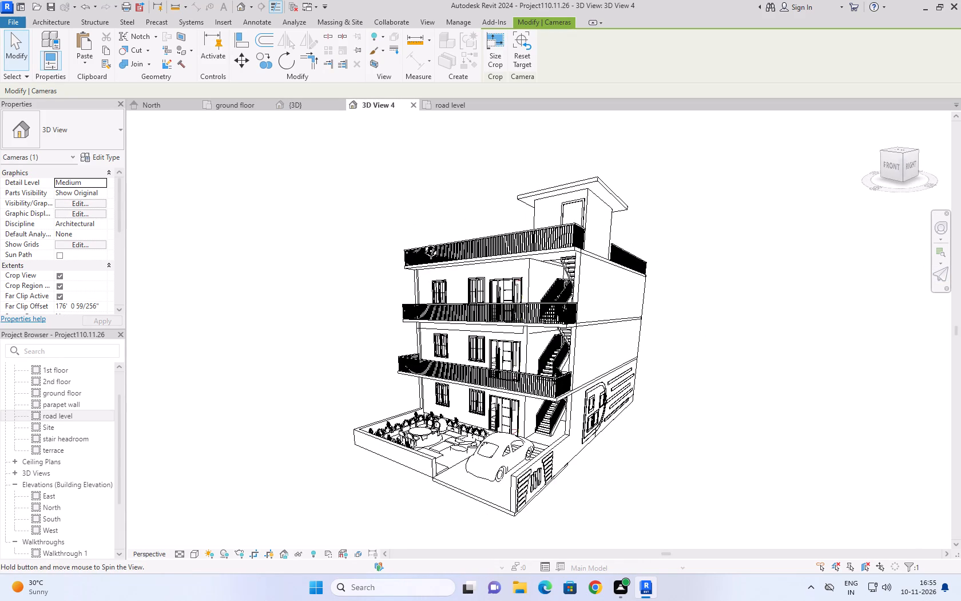
right_click_drag(422, 242, 406, 233, "shift")
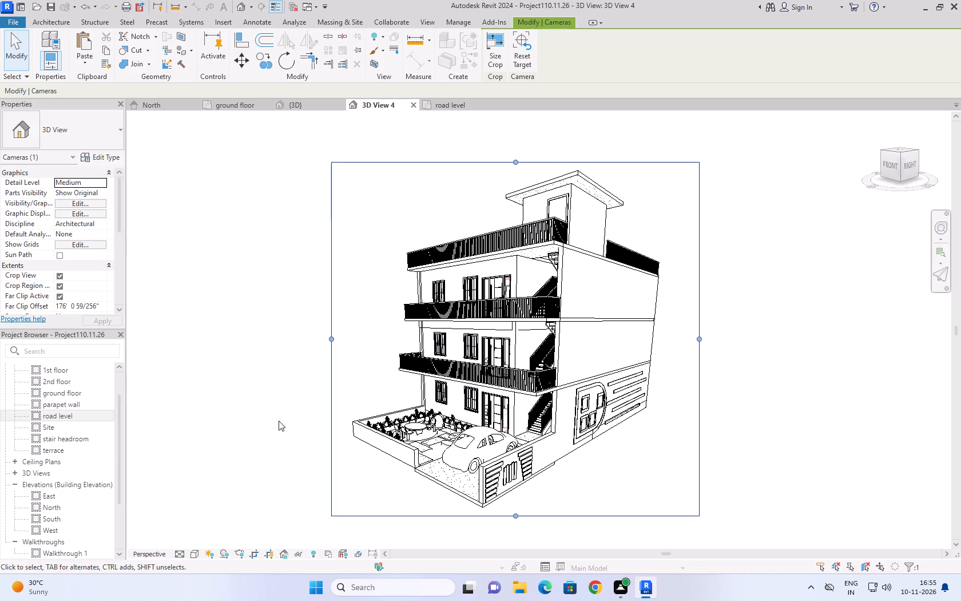
Render the perspective at Medium quality, printer resolution 300 DPI, with the Exterior: Sun only lighting scheme and Sky: Few Clouds background.
type("rr")
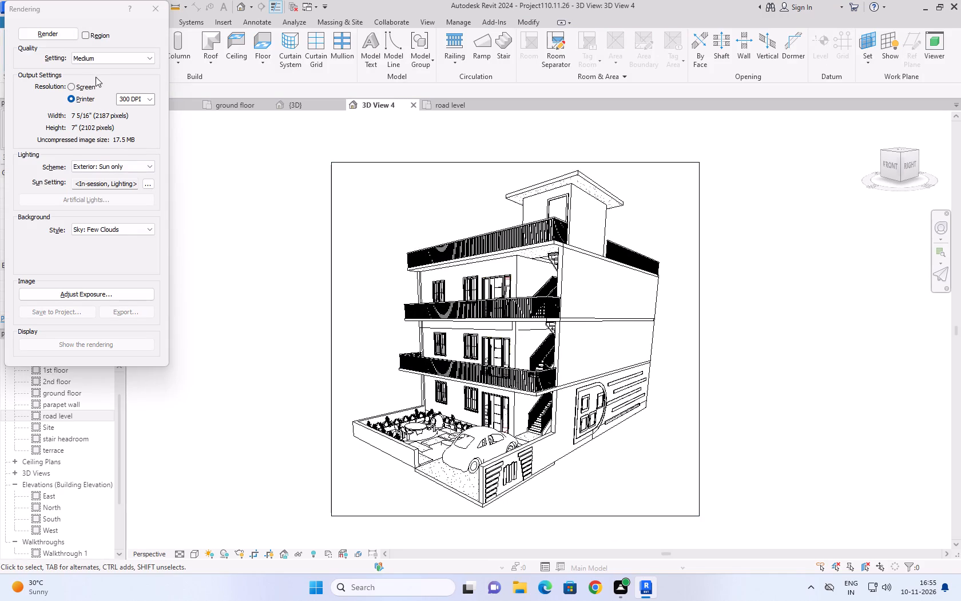
left_click(62, 34)
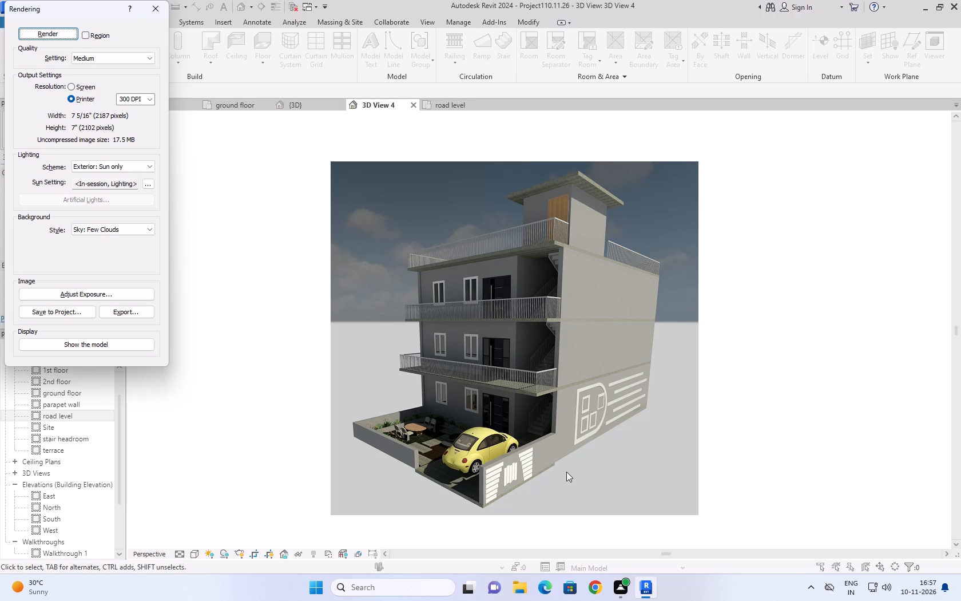
left_click_drag(158, 15, 358, 319)
Try to export the rendered image to the Desktop as a JPEG named 3D View 4.10.11.26, without overwriting any existing file.
left_click(146, 309)
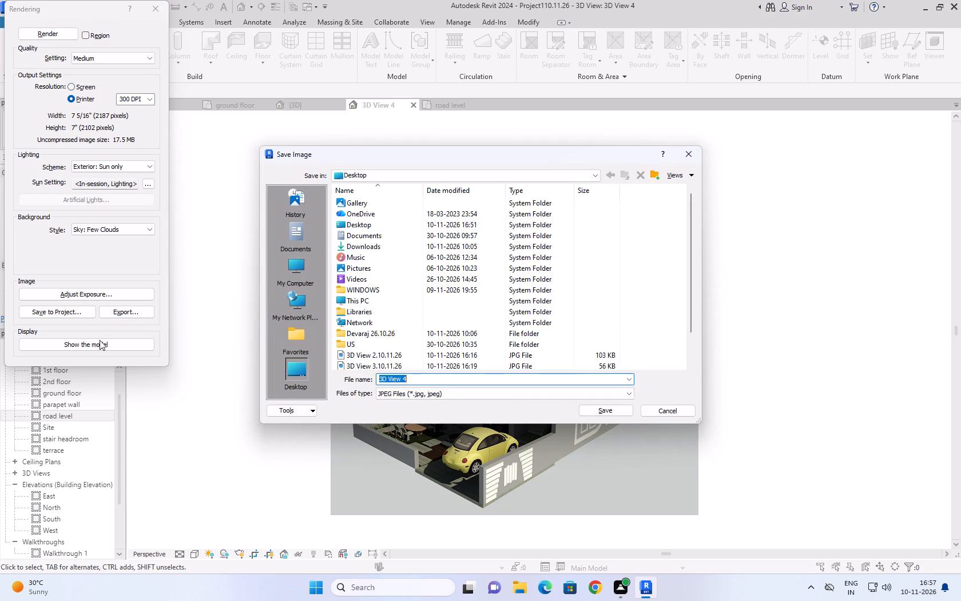
left_click(497, 373)
left_click(497, 381)
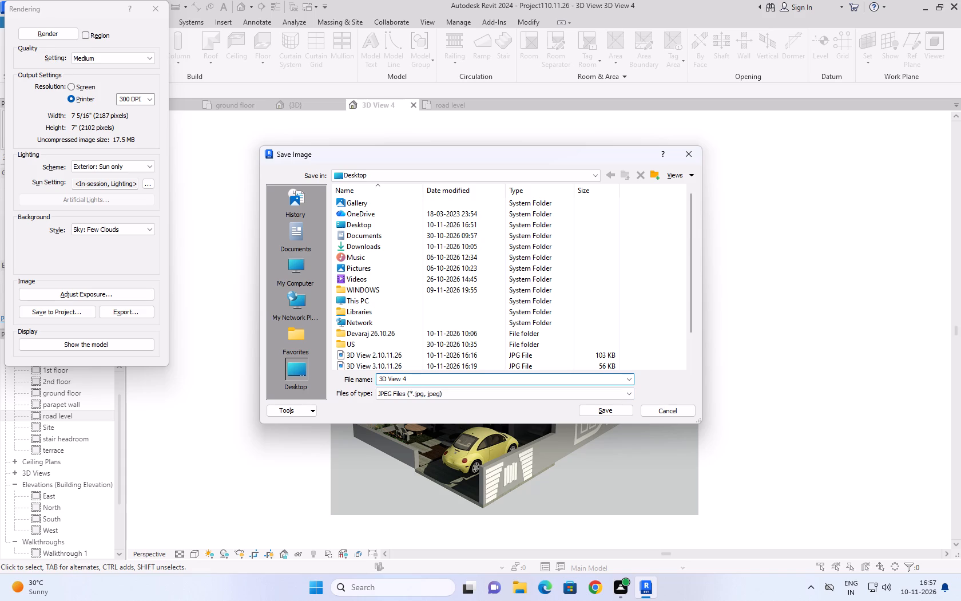
key("period")
type("10.11.26")
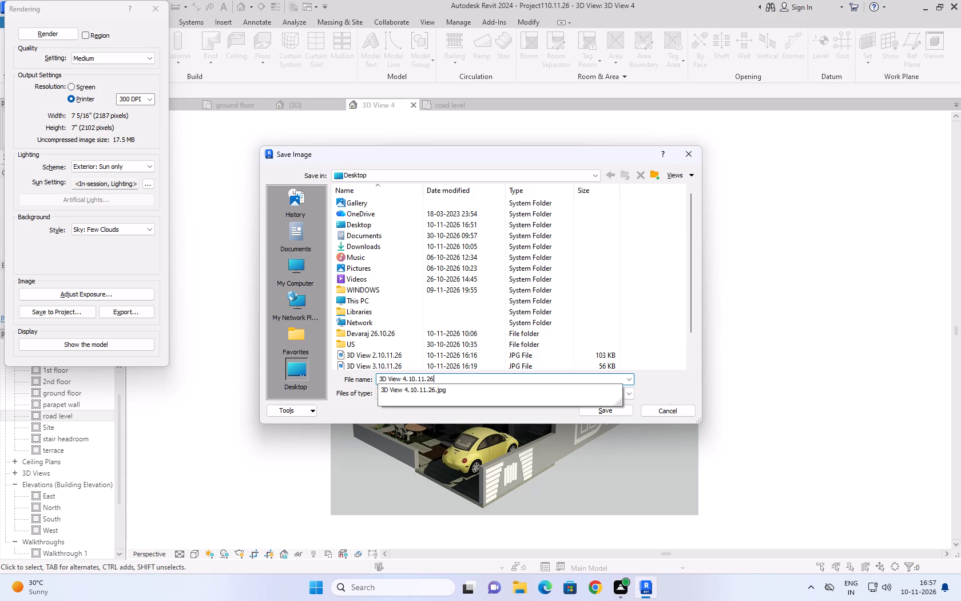
left_click(601, 418)
left_click(605, 413)
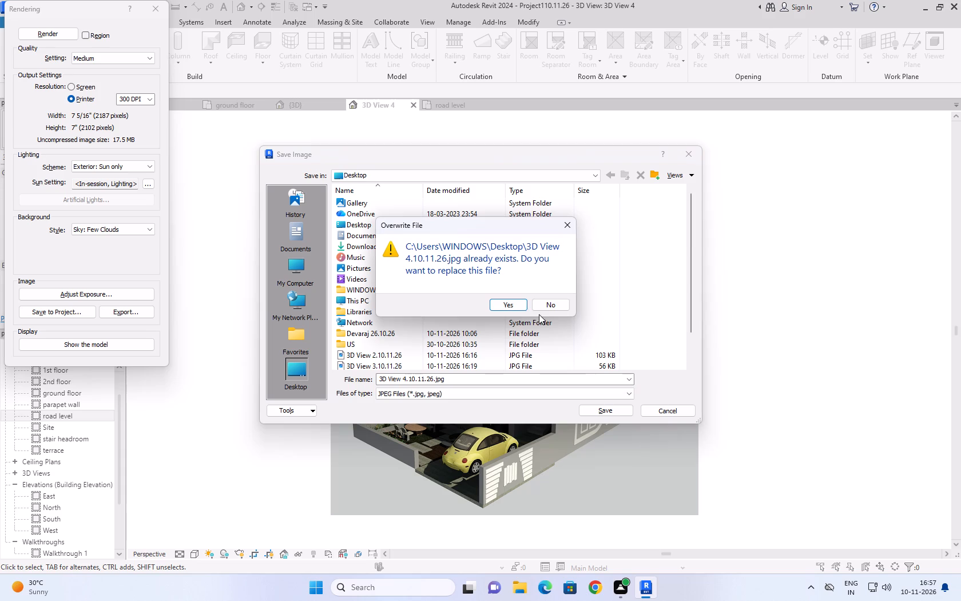
left_click(565, 224)
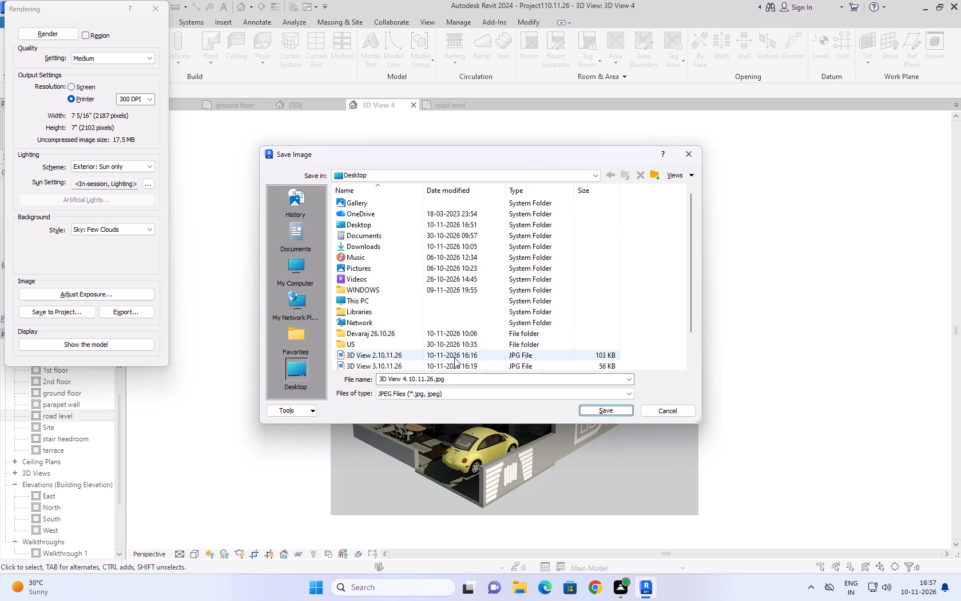
Export the rendered image to the Desktop as the JPEG 3D View 4.10.11.26, replacing the existing file, and close the rendering settings.
left_click(451, 379)
left_click(451, 379)
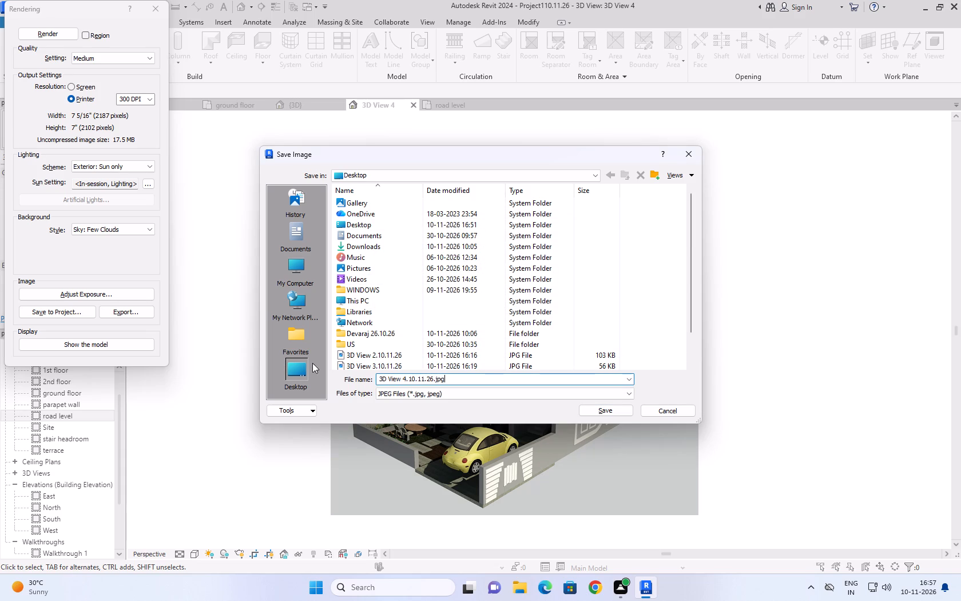
left_click(309, 363)
left_click(301, 367)
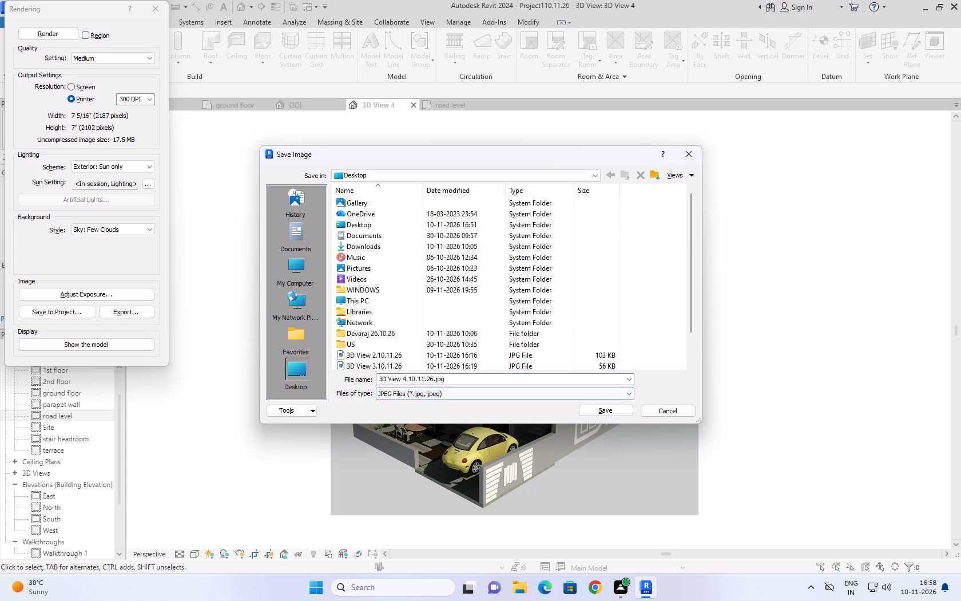
left_click(462, 377)
left_click(462, 377)
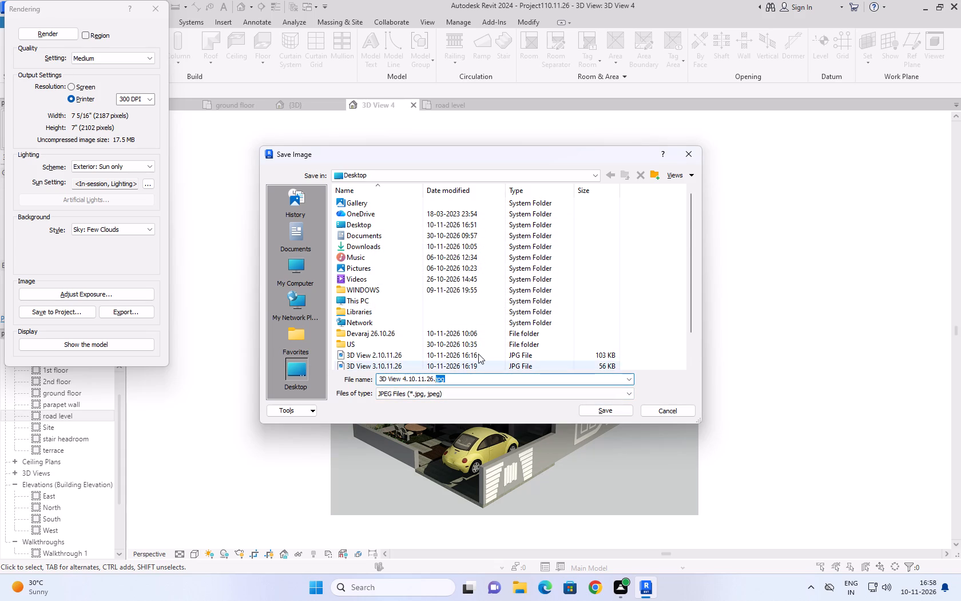
scroll(478, 354, "down", 3)
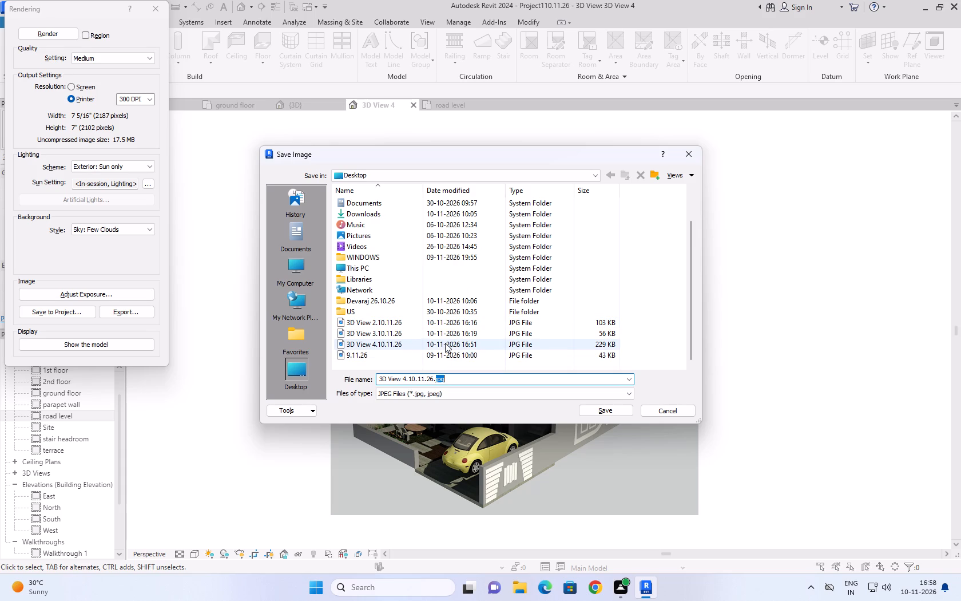
left_click_drag(657, 414, 480, 390)
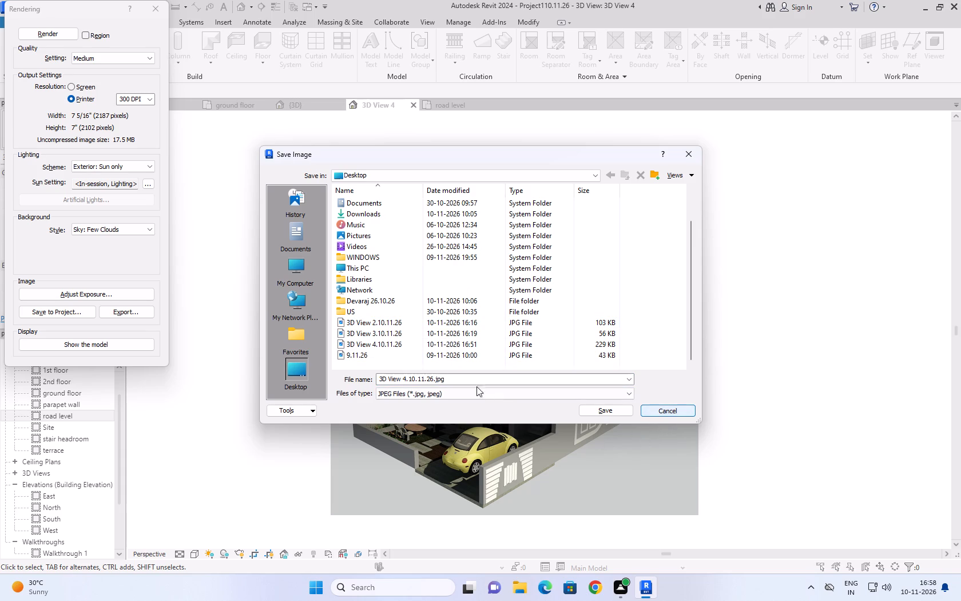
left_click(474, 384)
left_click(459, 378)
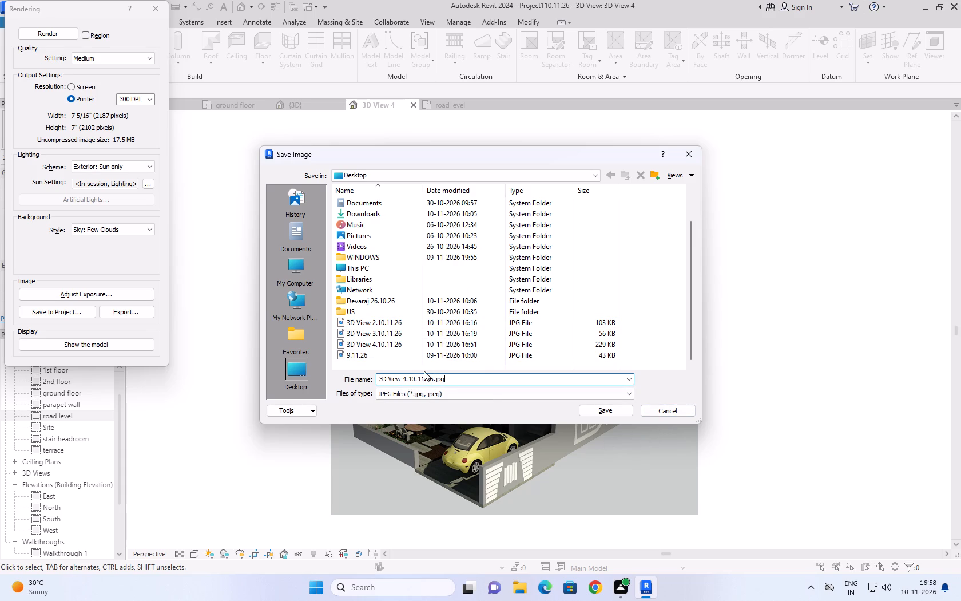
left_click(409, 379)
left_click(626, 408)
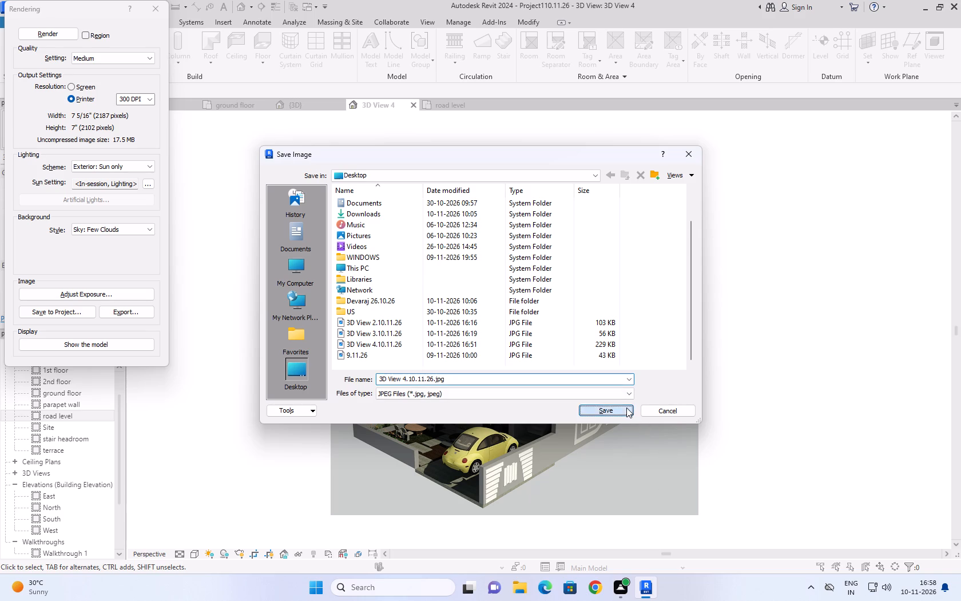
left_click(506, 297)
left_click(506, 300)
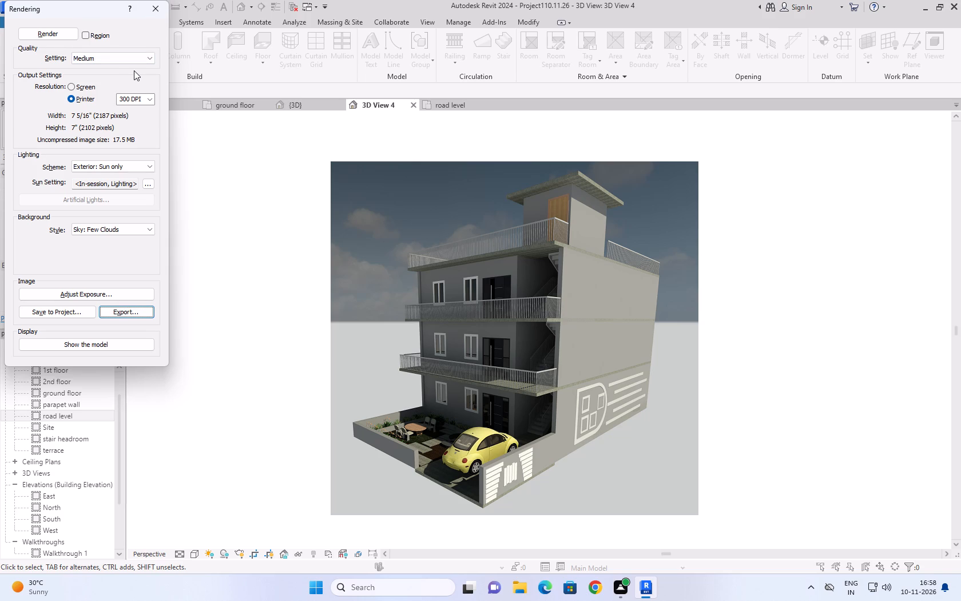
left_click(156, 0)
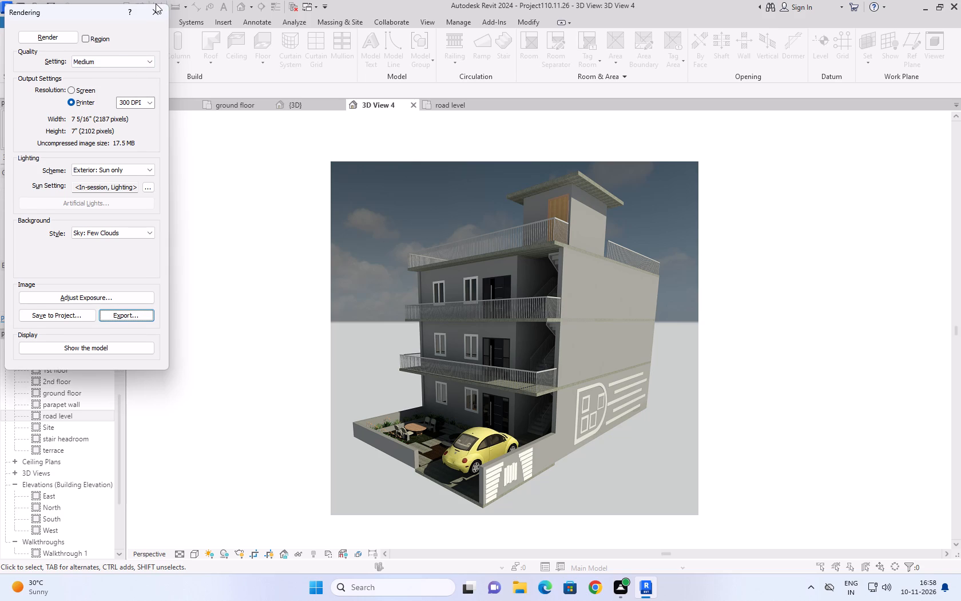
left_click(156, 11)
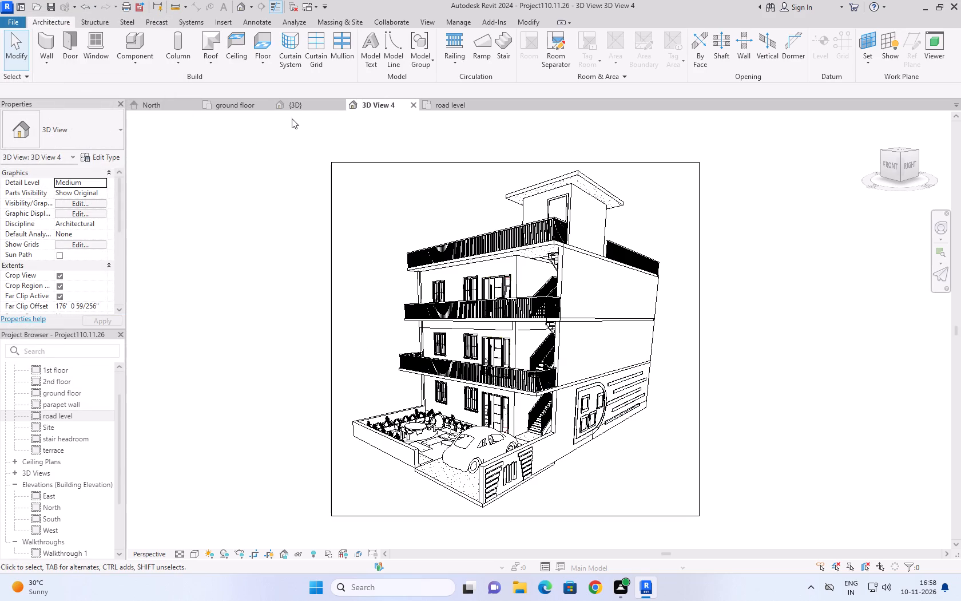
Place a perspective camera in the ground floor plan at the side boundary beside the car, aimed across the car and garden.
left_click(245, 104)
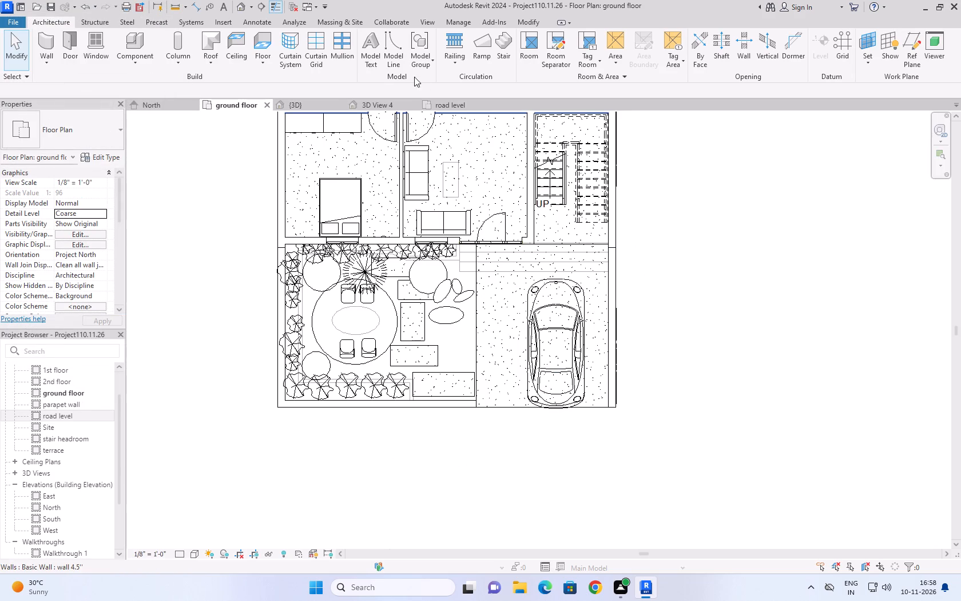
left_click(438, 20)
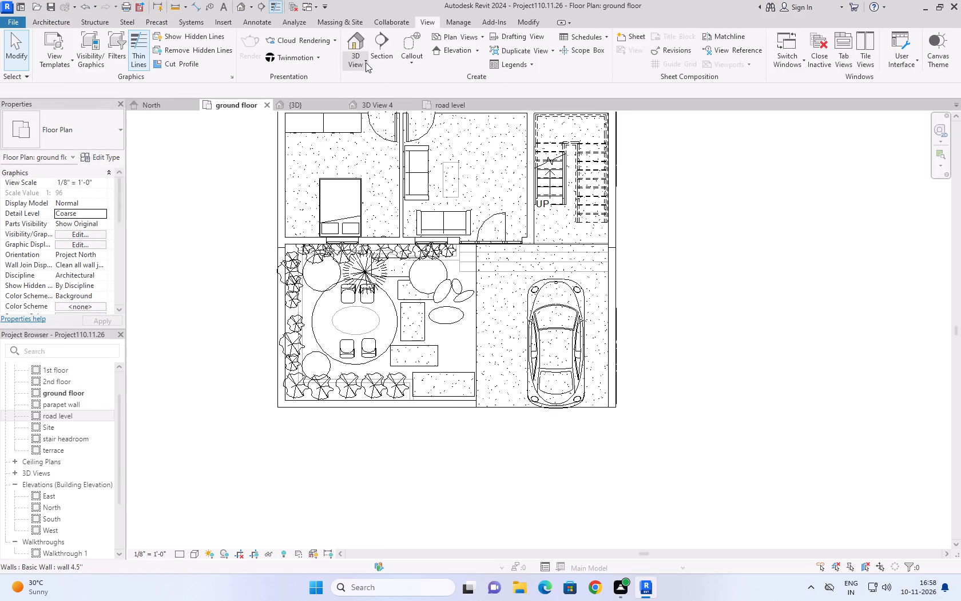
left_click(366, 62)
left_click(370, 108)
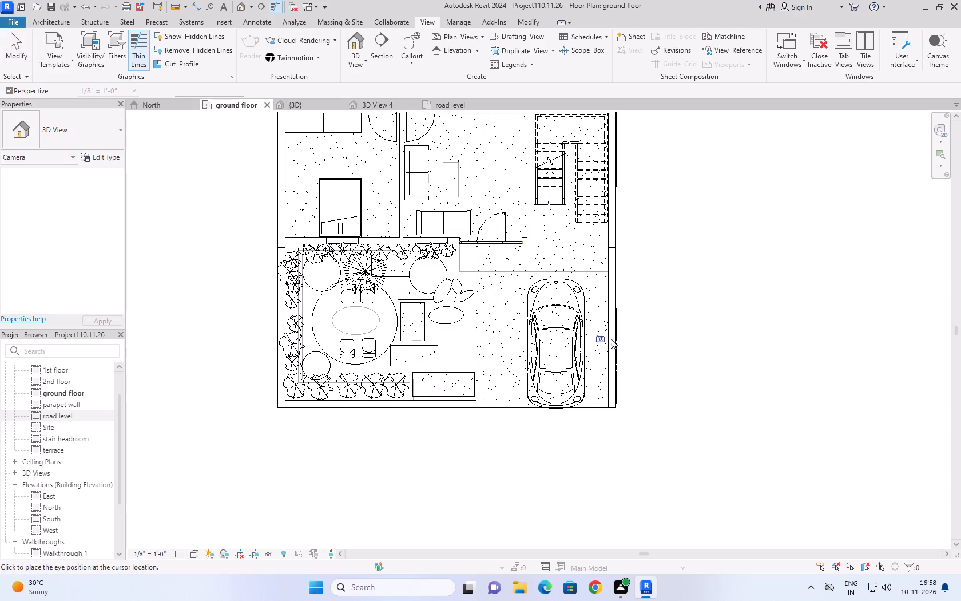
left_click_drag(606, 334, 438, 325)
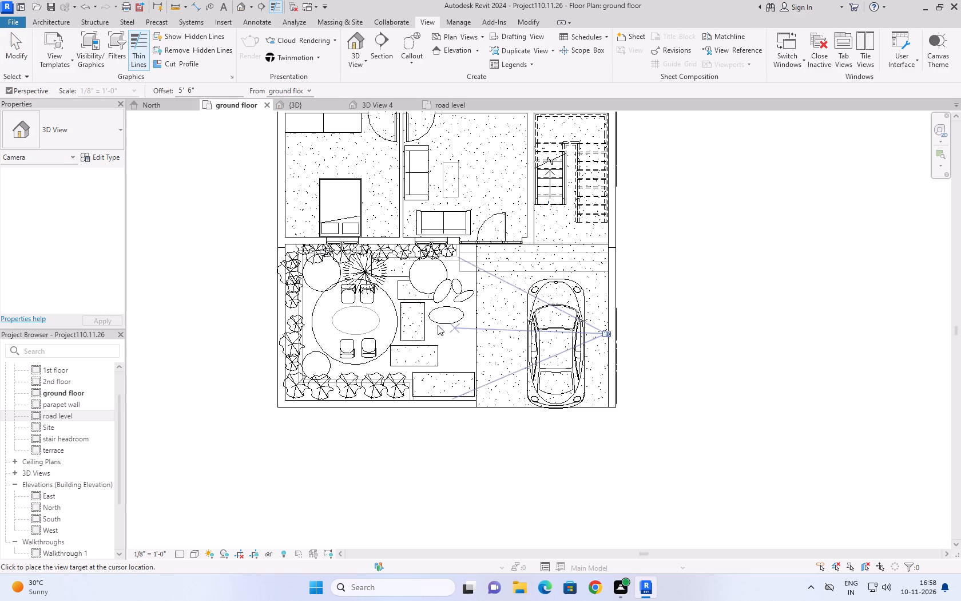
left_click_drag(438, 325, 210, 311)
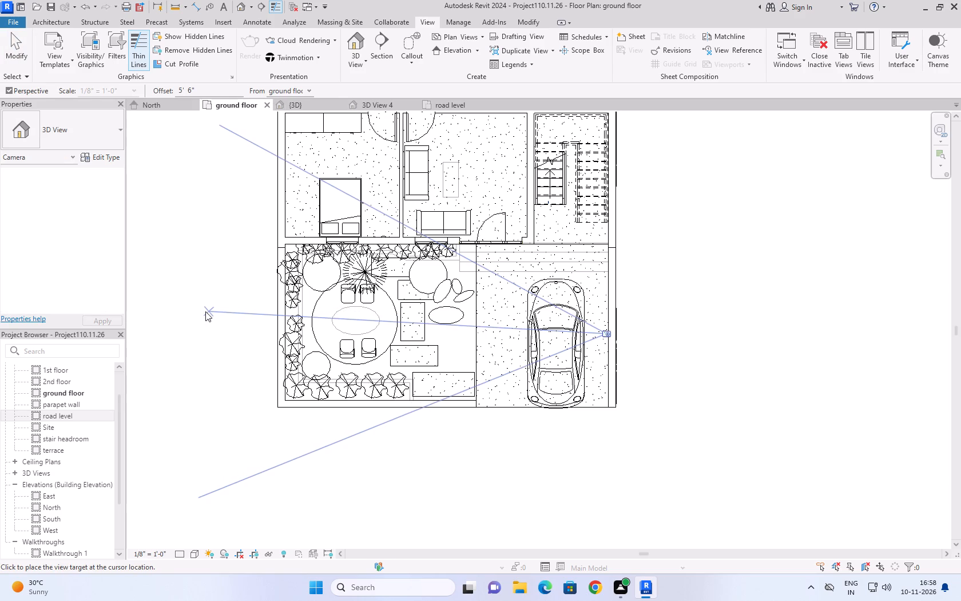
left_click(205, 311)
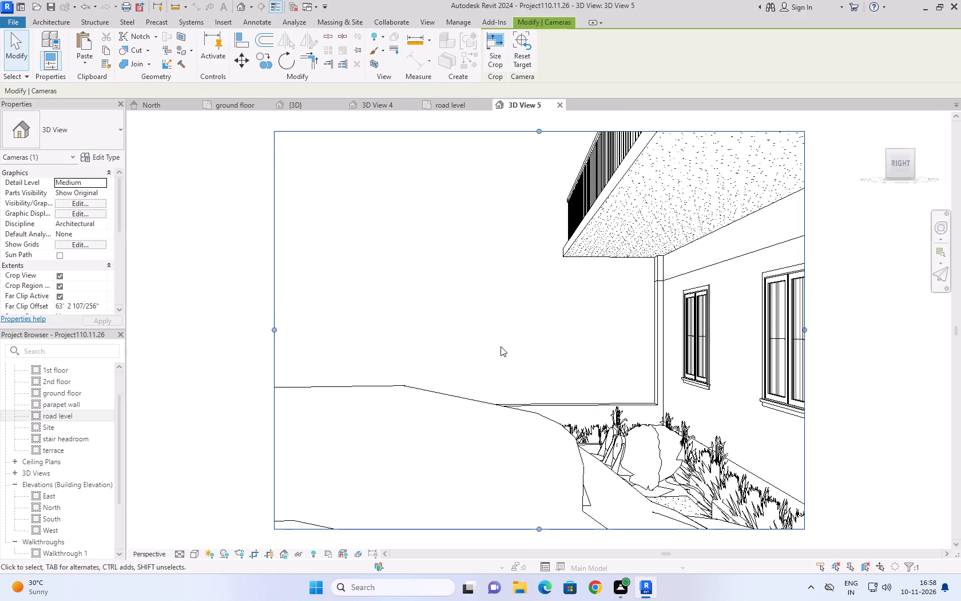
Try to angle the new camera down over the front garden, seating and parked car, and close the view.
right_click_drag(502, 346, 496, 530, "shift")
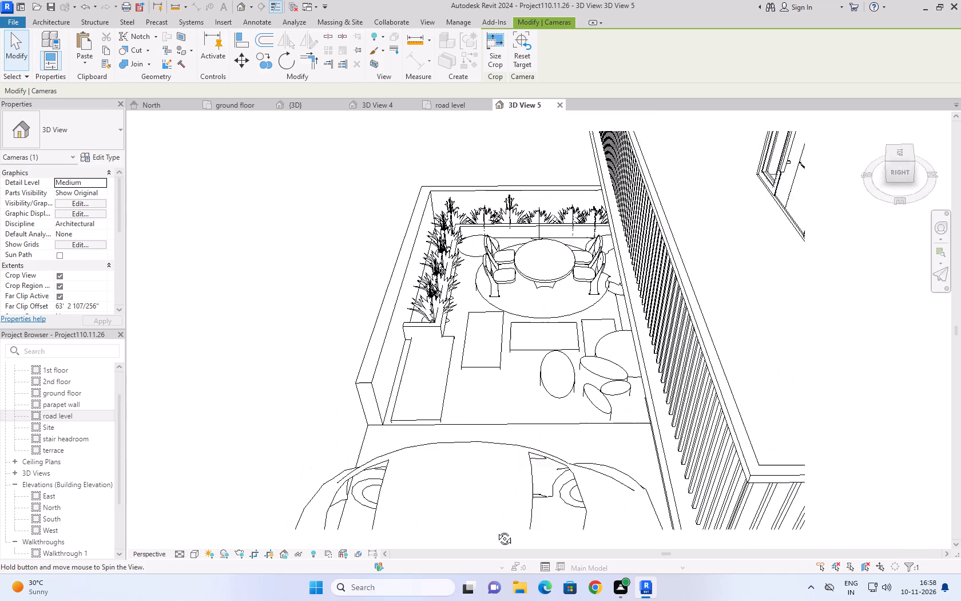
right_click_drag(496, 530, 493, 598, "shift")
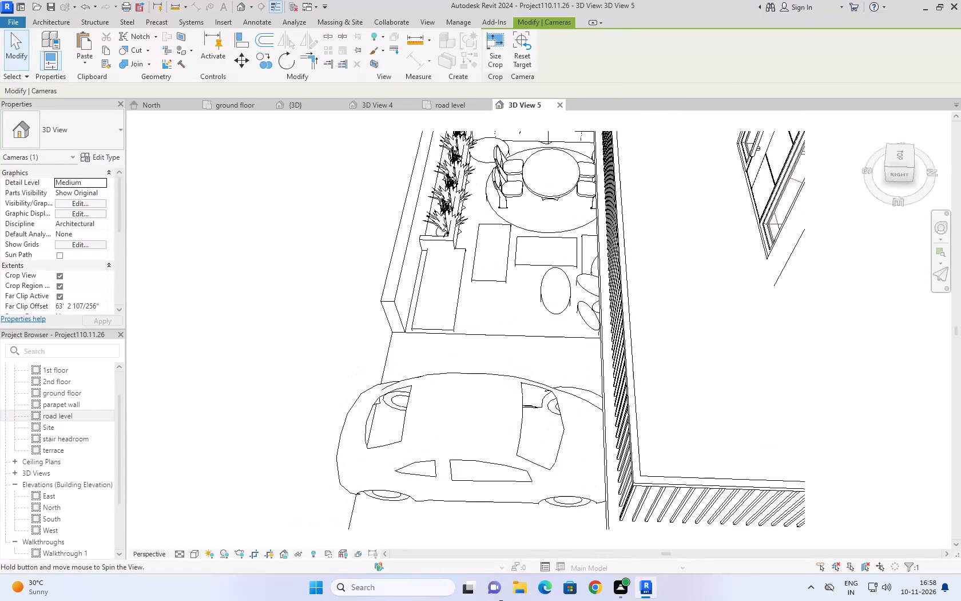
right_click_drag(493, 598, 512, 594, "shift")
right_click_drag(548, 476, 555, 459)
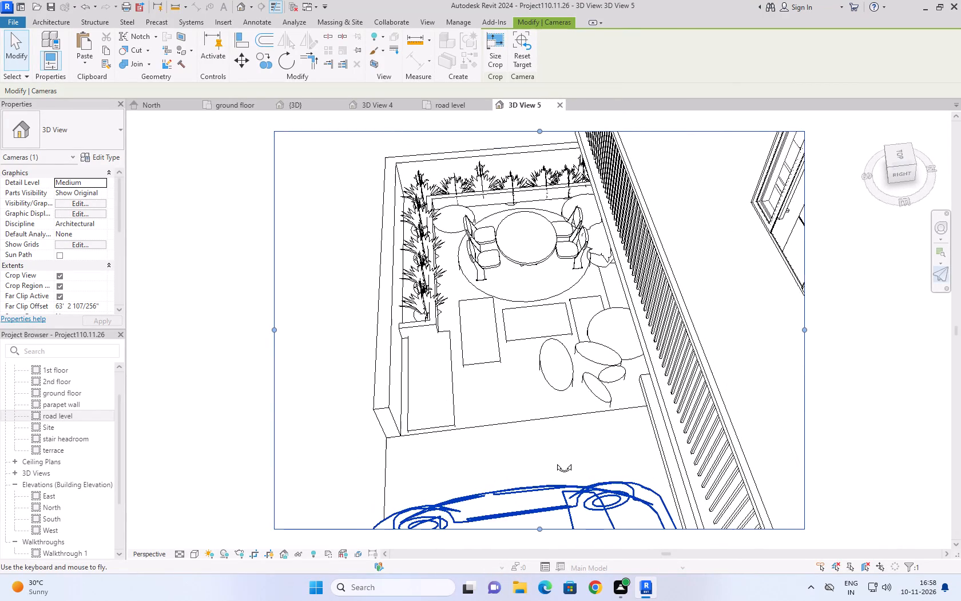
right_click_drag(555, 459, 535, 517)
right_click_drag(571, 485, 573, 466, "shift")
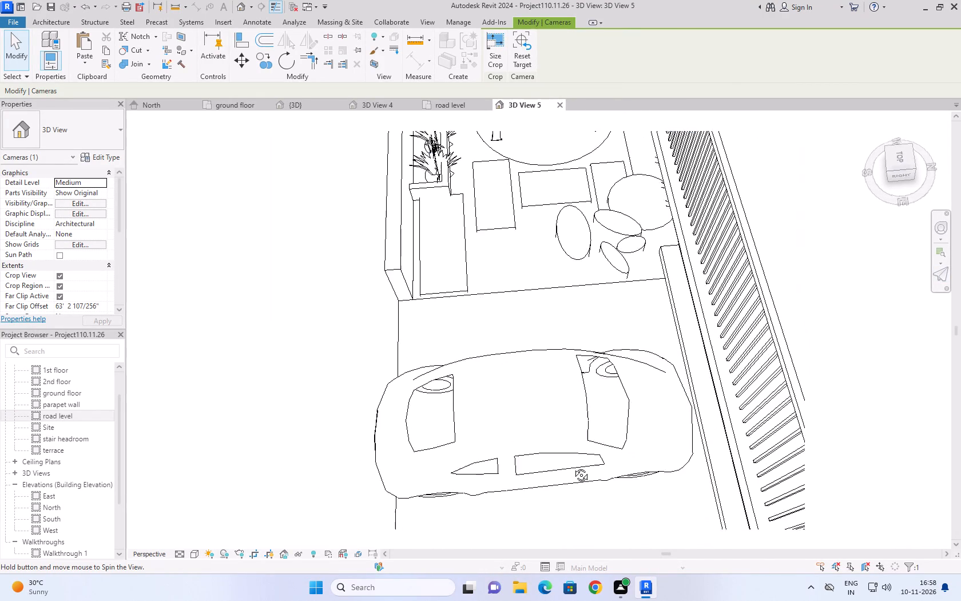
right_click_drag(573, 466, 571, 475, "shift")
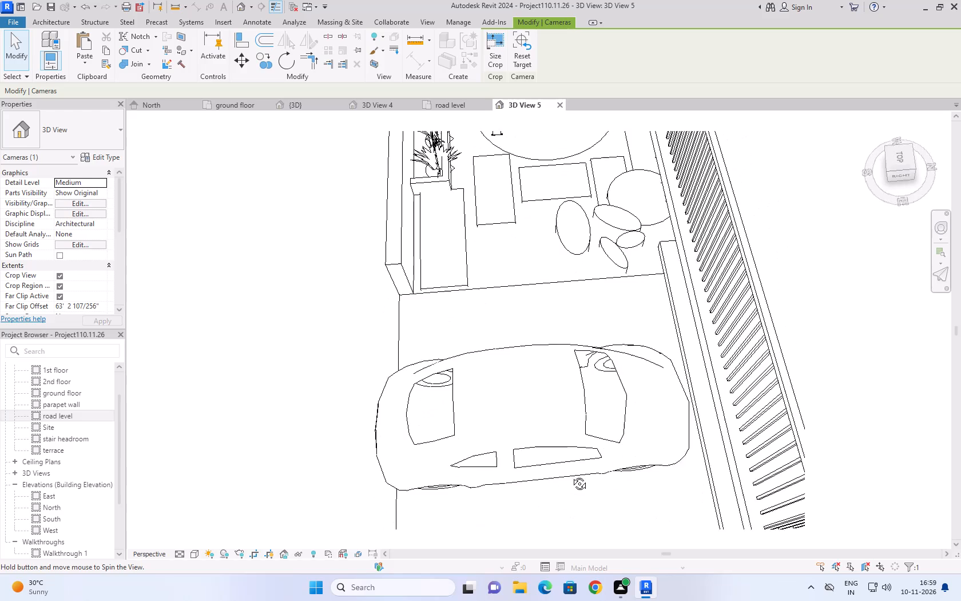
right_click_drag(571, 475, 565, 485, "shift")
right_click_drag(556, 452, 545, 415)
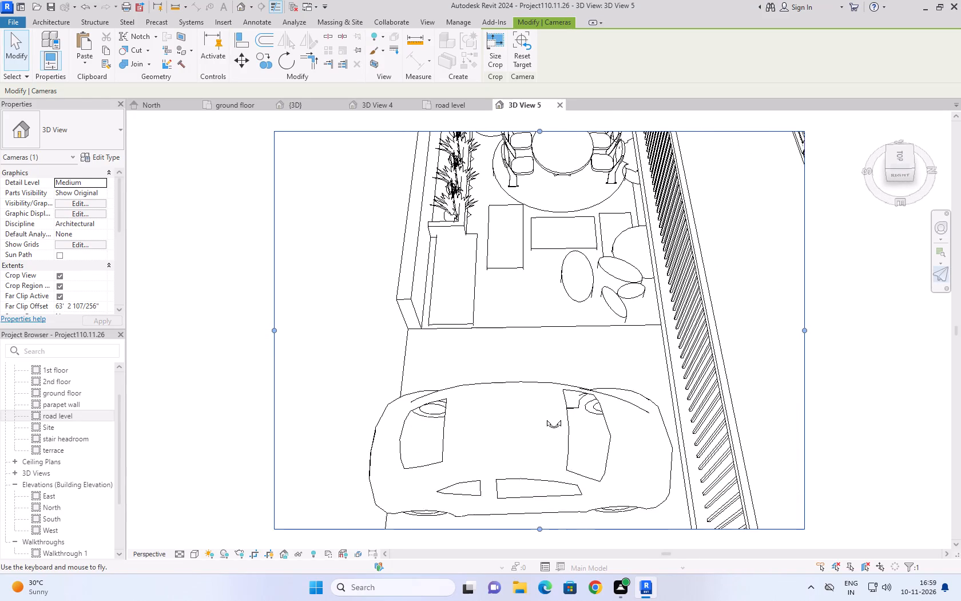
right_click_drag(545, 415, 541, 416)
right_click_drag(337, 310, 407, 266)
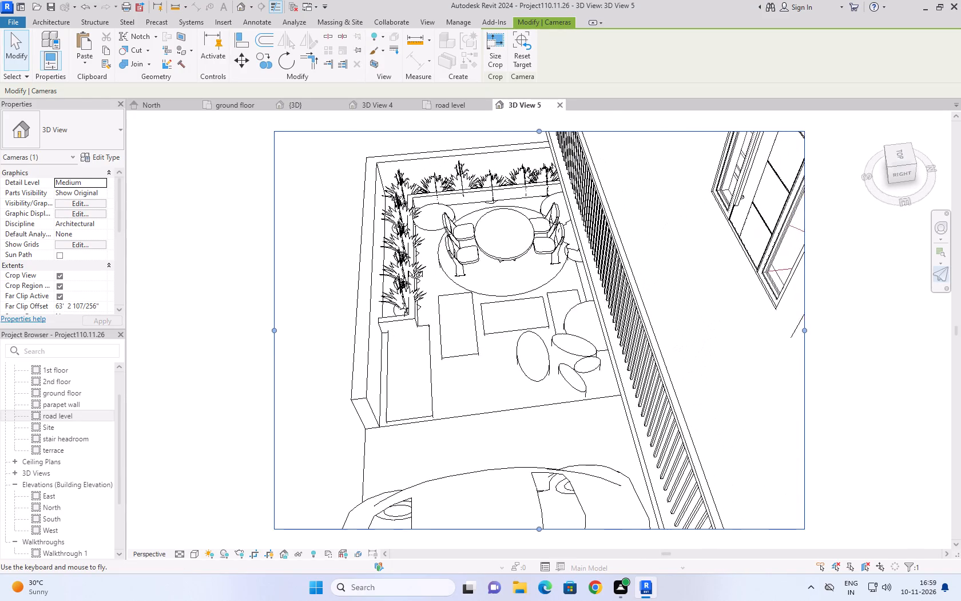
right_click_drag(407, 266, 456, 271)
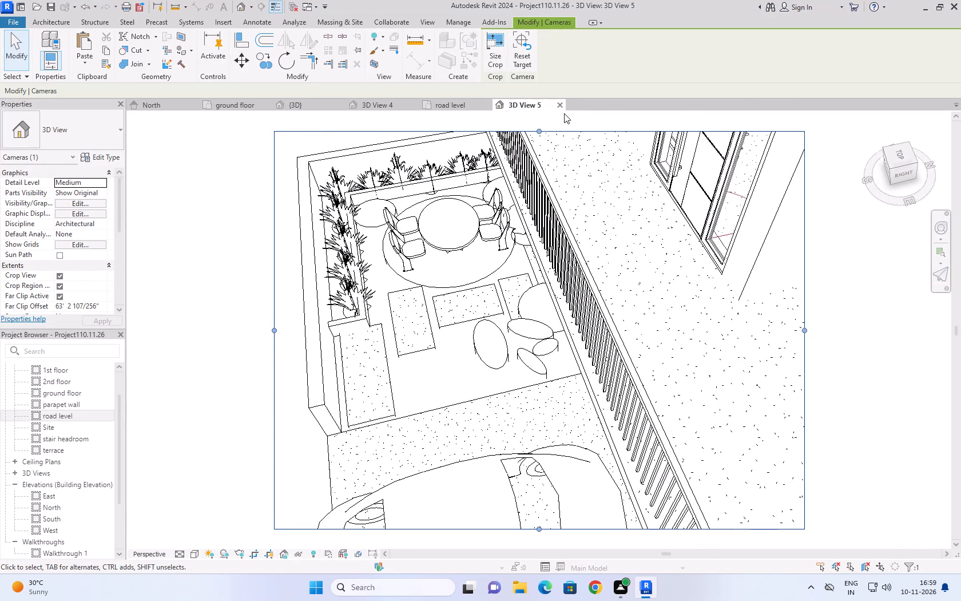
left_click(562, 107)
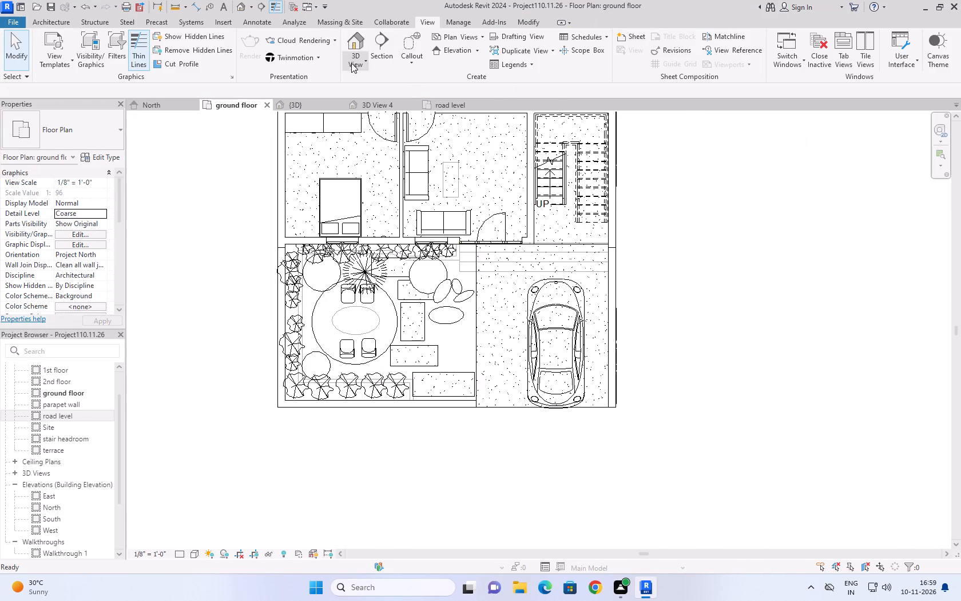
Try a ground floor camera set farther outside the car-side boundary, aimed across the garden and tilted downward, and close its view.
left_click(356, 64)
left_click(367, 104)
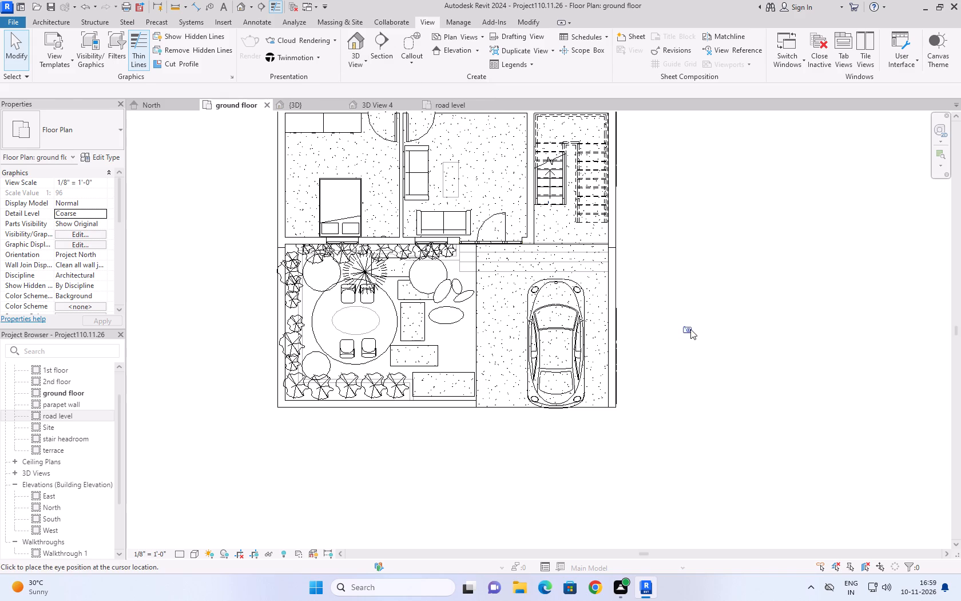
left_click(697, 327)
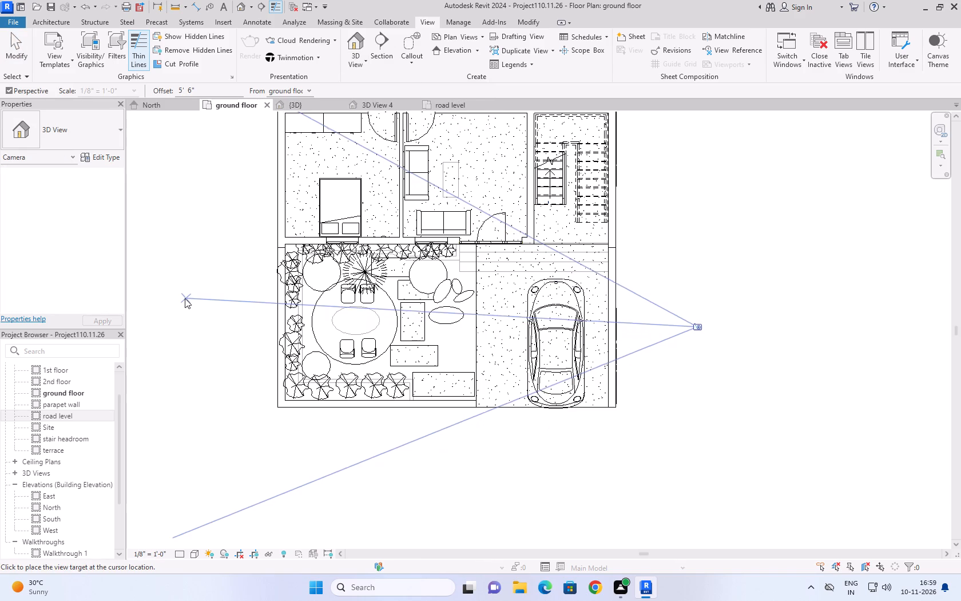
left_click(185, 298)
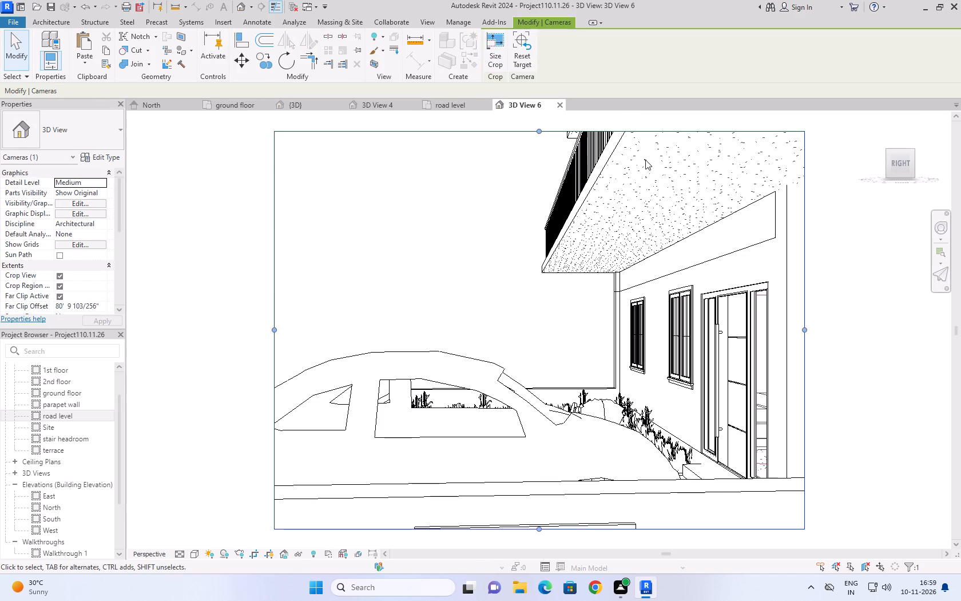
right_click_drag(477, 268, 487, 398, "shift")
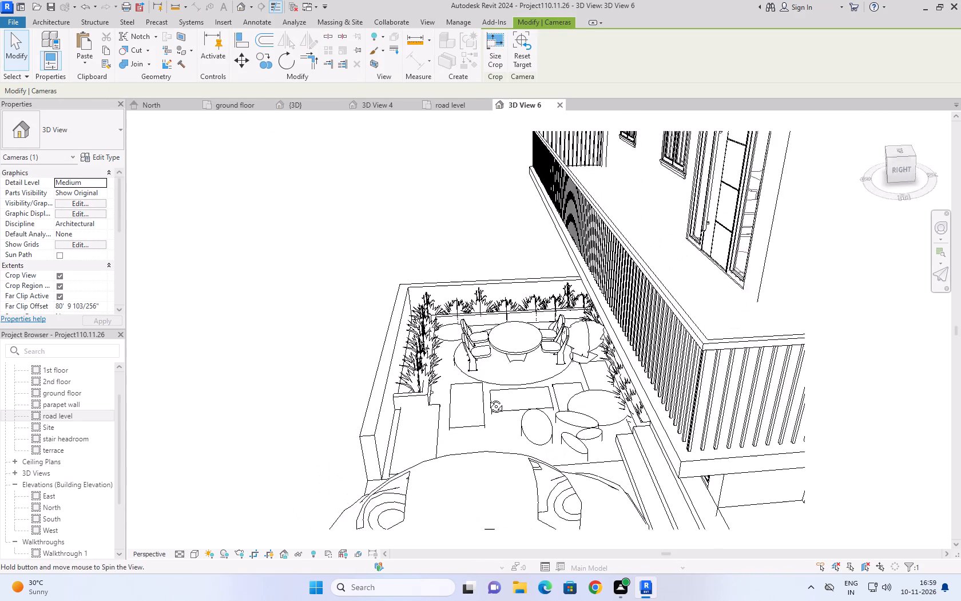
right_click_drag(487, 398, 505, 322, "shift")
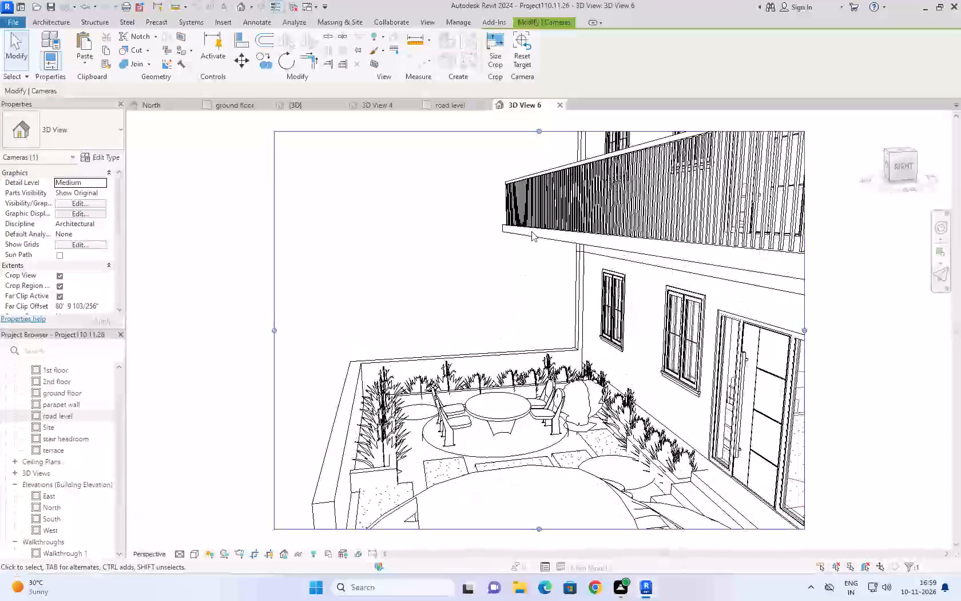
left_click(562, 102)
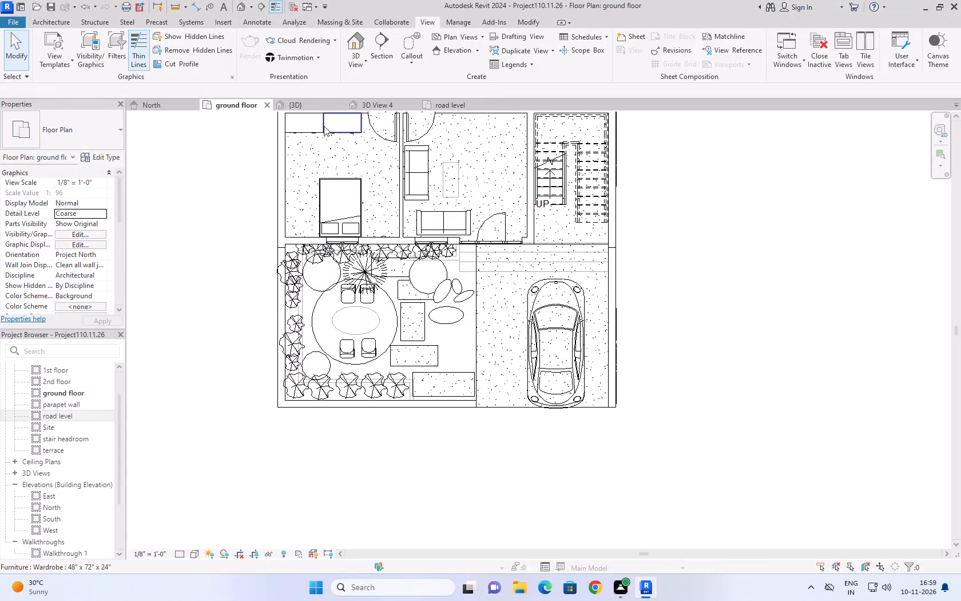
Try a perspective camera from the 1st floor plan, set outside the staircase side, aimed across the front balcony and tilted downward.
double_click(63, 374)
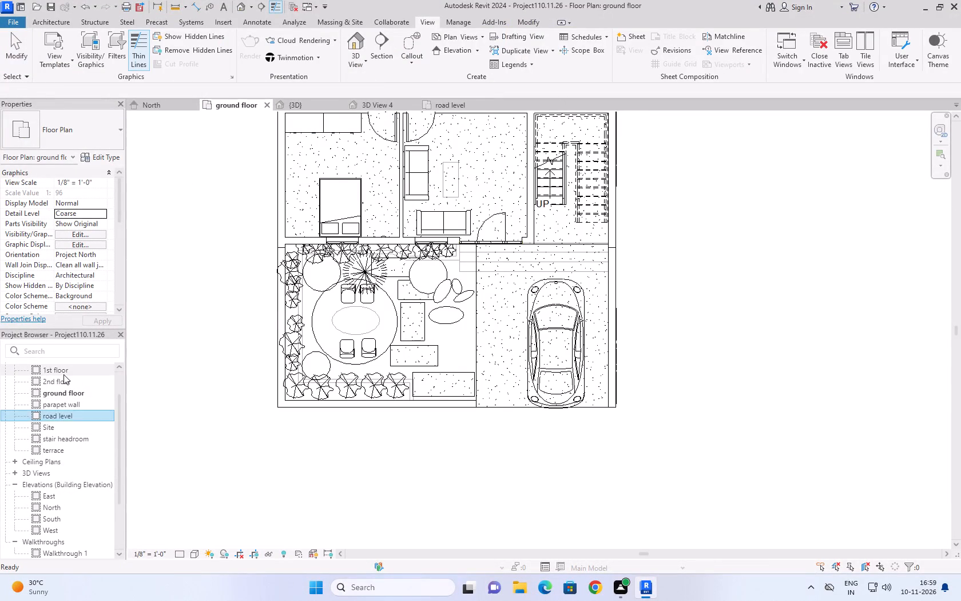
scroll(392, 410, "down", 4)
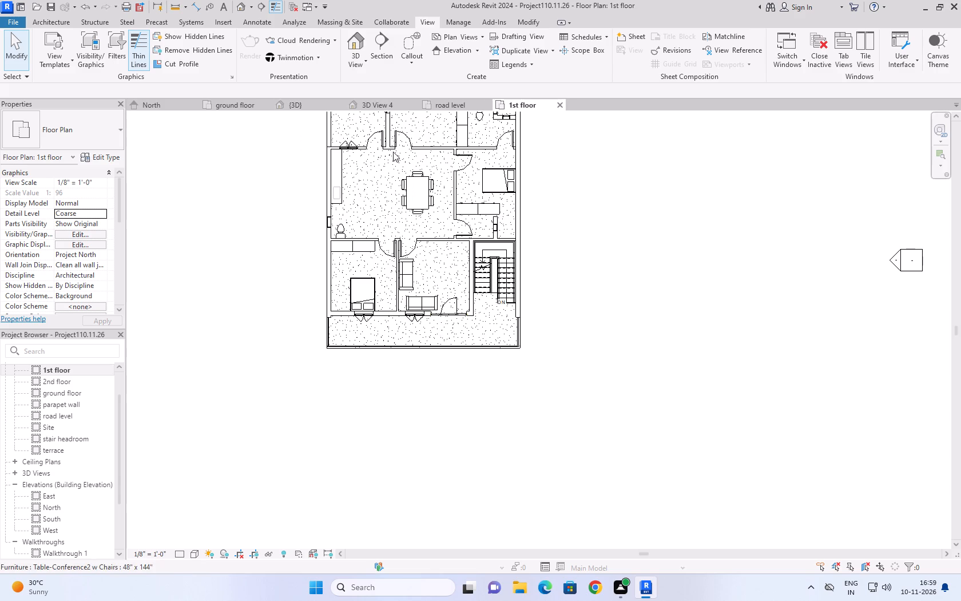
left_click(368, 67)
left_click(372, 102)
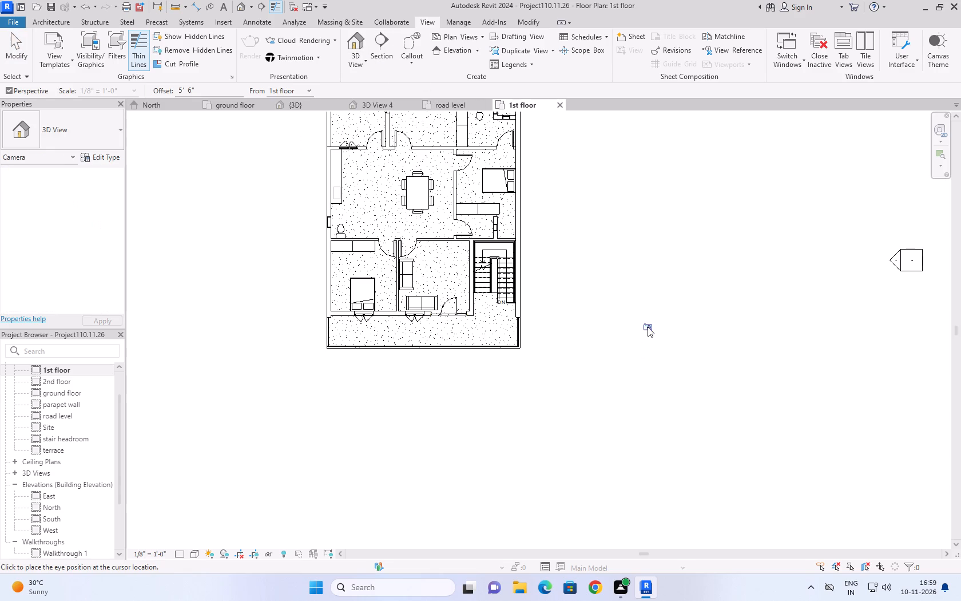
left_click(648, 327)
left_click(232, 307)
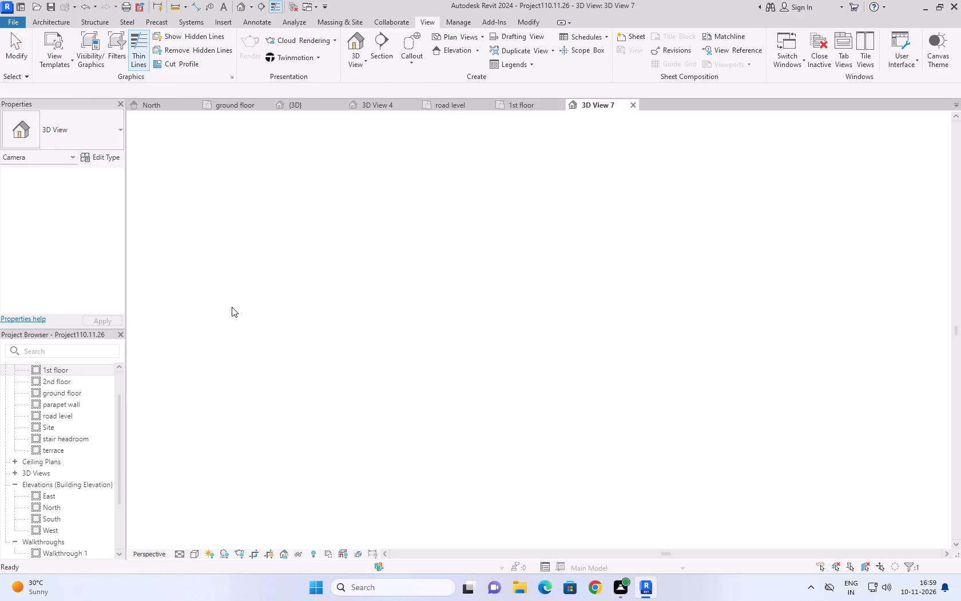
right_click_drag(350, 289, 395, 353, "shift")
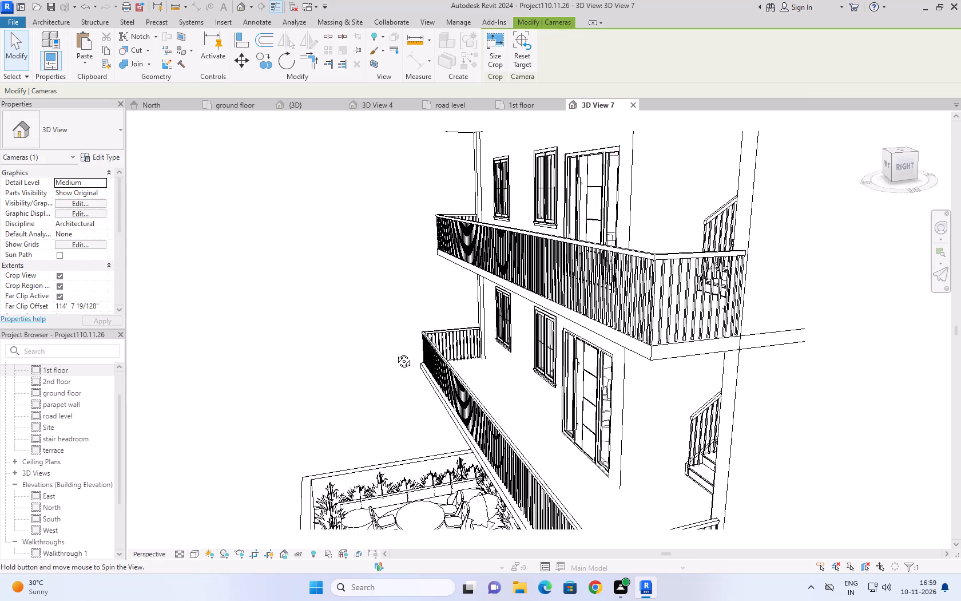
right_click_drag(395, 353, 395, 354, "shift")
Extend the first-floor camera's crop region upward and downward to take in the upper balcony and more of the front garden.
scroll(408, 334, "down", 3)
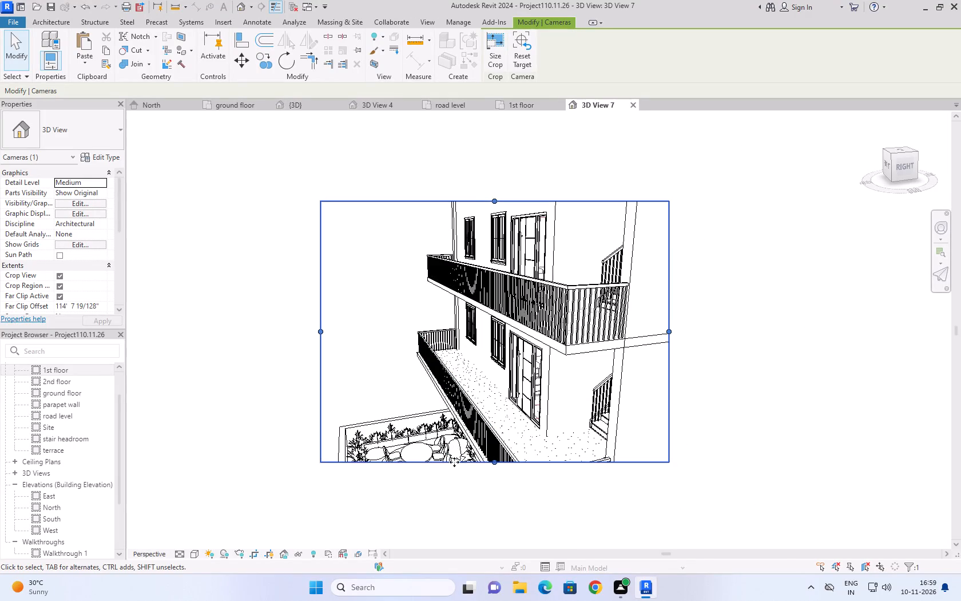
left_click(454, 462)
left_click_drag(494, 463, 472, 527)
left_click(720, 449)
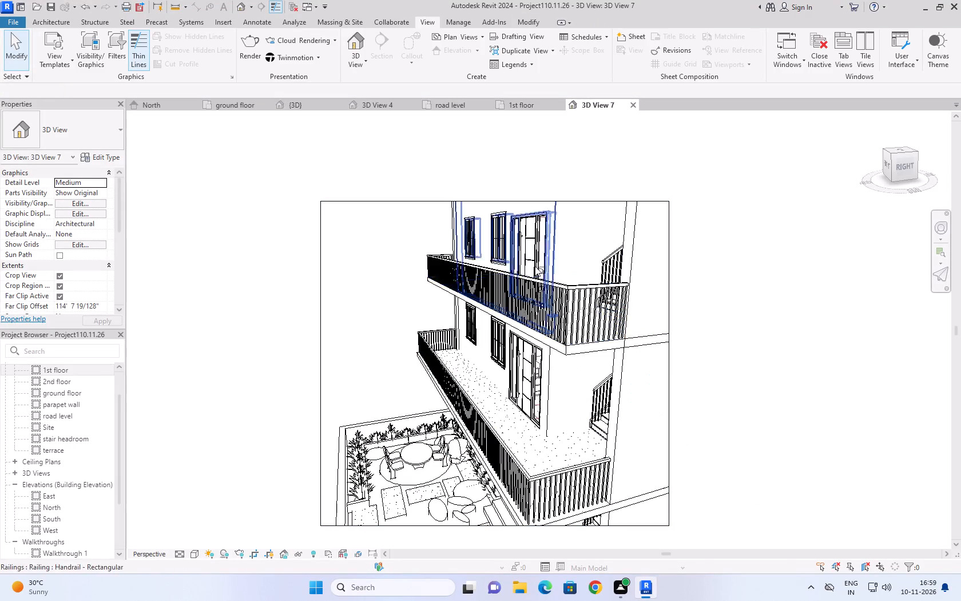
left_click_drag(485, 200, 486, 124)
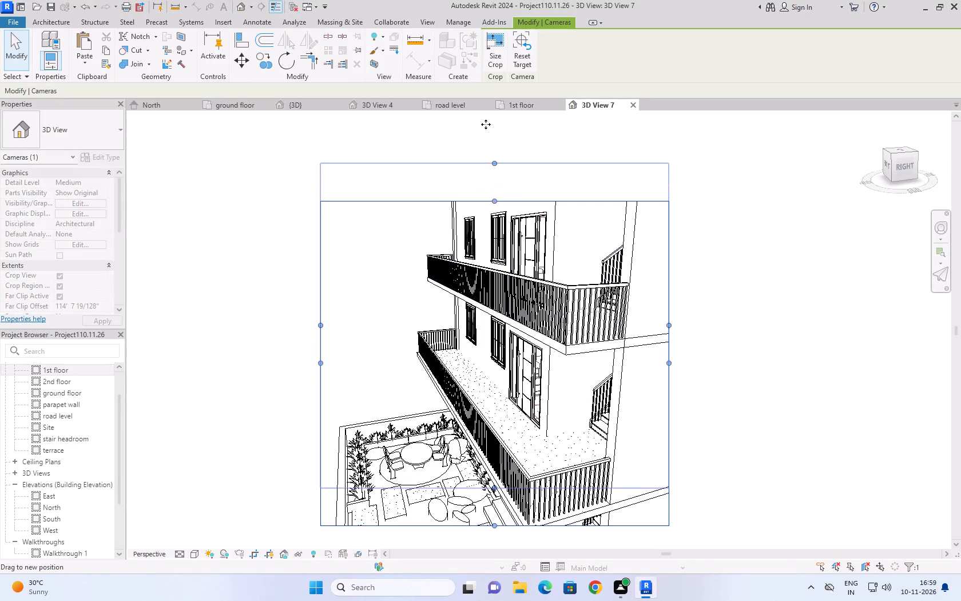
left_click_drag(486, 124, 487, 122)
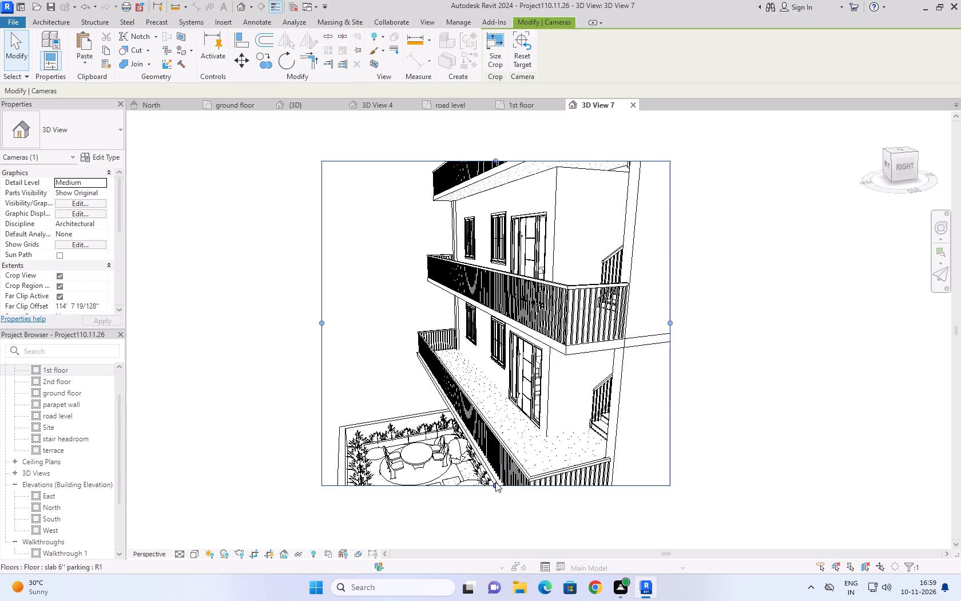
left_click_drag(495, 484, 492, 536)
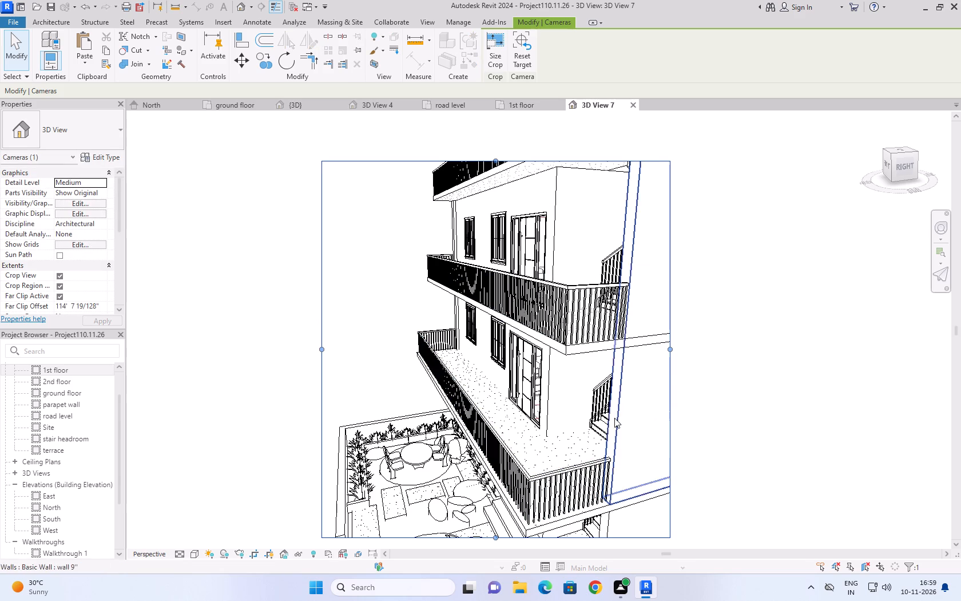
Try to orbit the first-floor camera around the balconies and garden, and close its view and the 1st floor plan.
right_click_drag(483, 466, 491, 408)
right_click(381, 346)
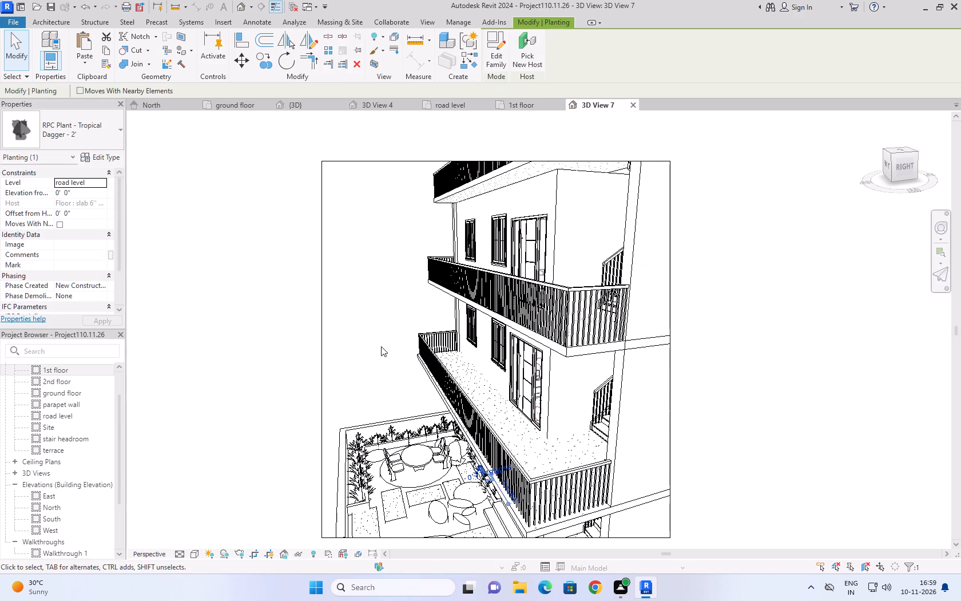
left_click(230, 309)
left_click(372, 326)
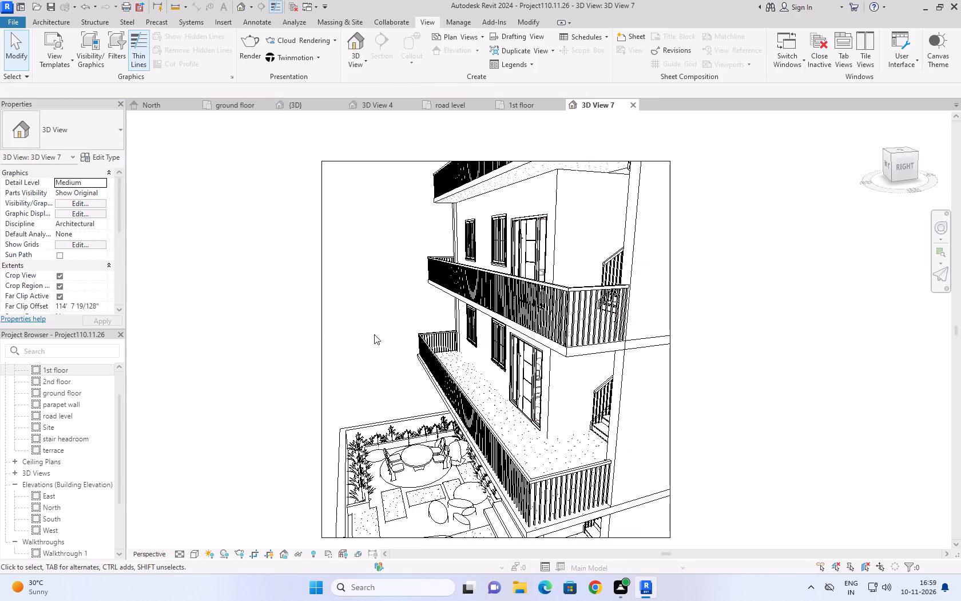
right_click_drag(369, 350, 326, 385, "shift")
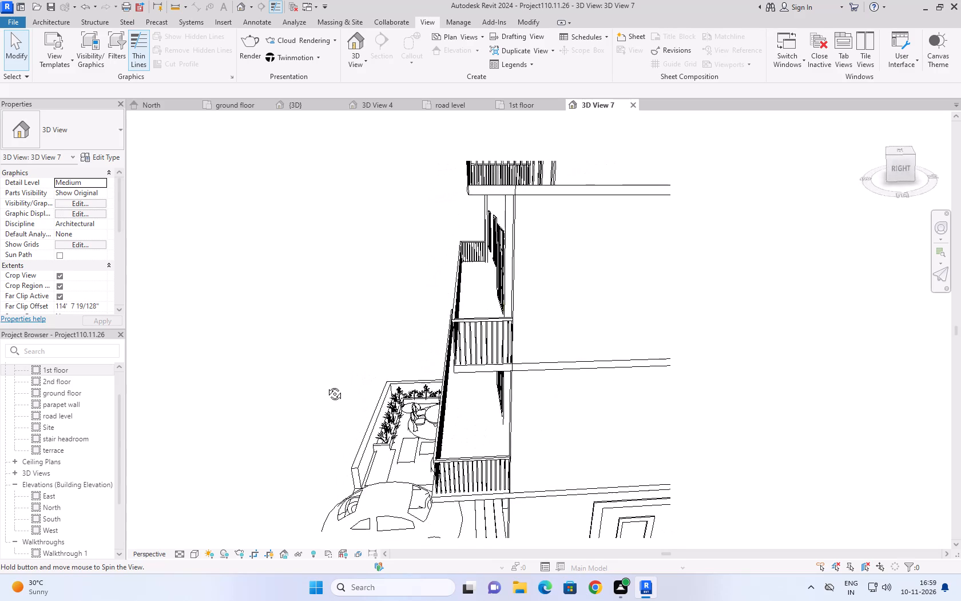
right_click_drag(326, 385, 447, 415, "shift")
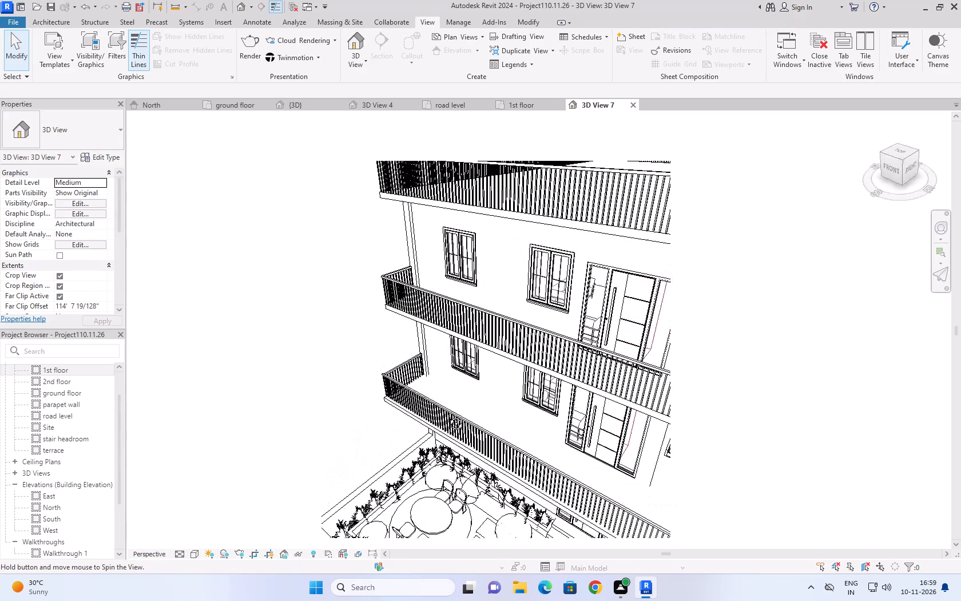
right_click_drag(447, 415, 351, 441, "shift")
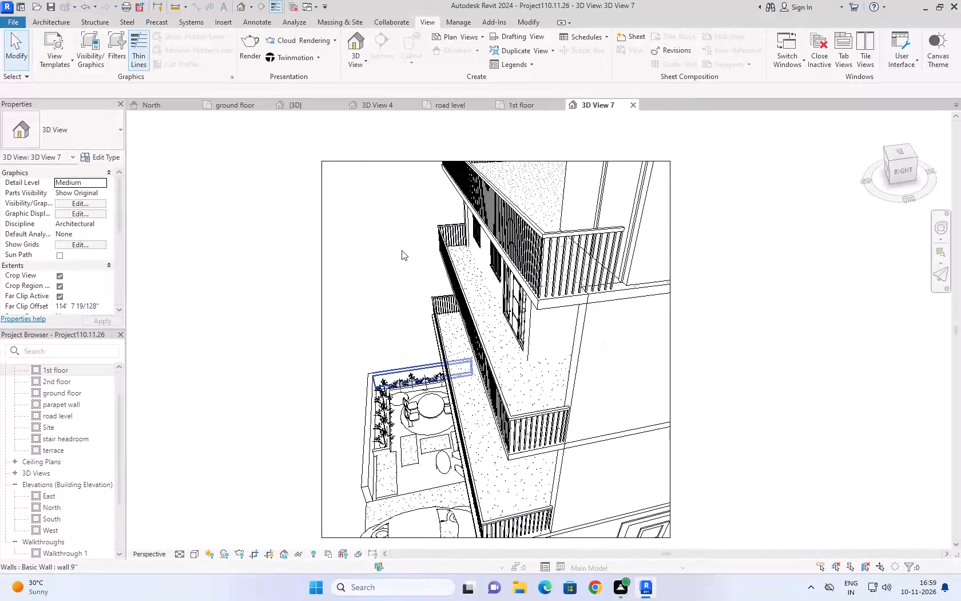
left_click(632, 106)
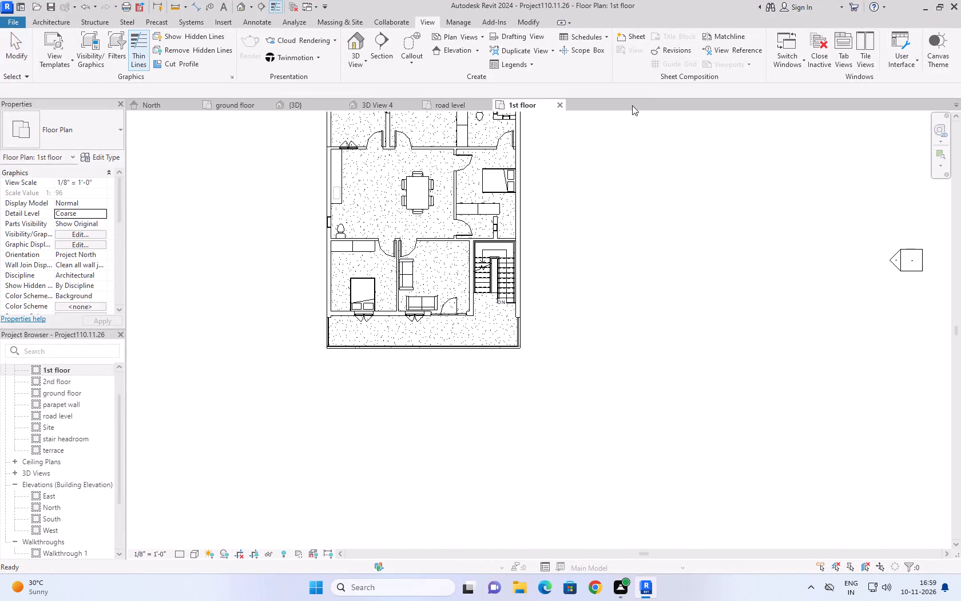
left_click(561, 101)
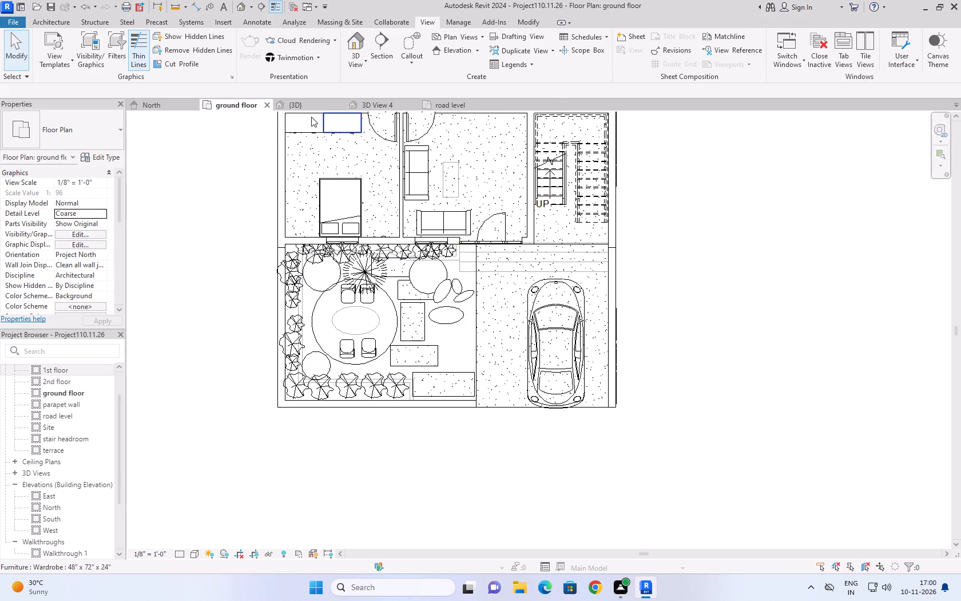
Place a ground floor perspective camera outside the front corner beside the car, aimed diagonally across the garden and angled down over both.
left_click(366, 64)
left_click(378, 112)
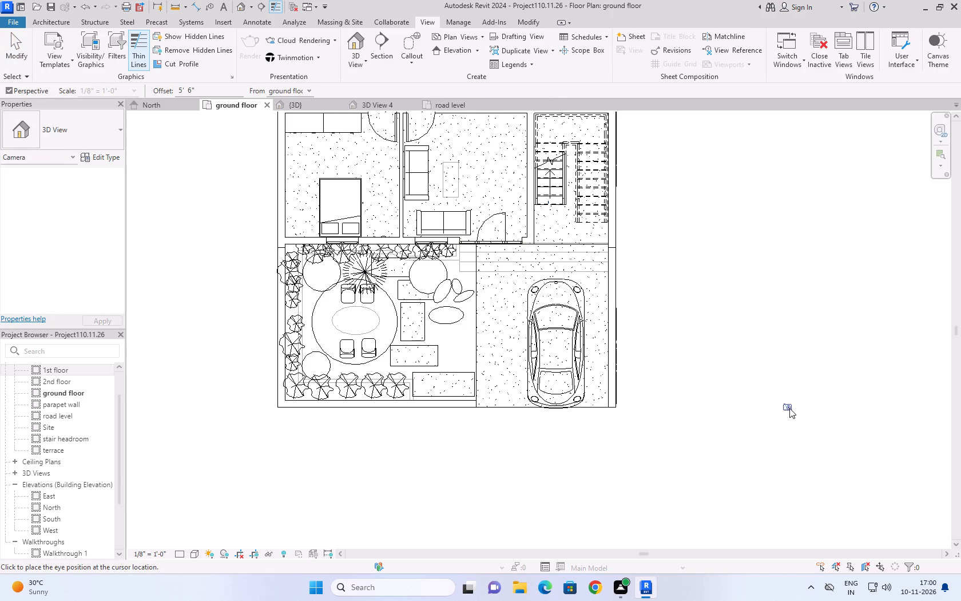
left_click(778, 436)
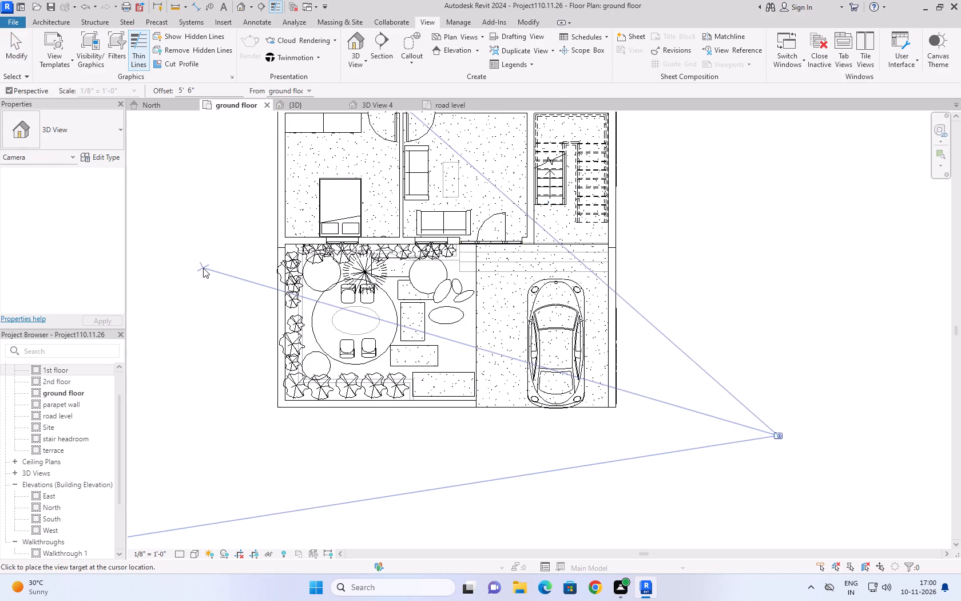
left_click(203, 268)
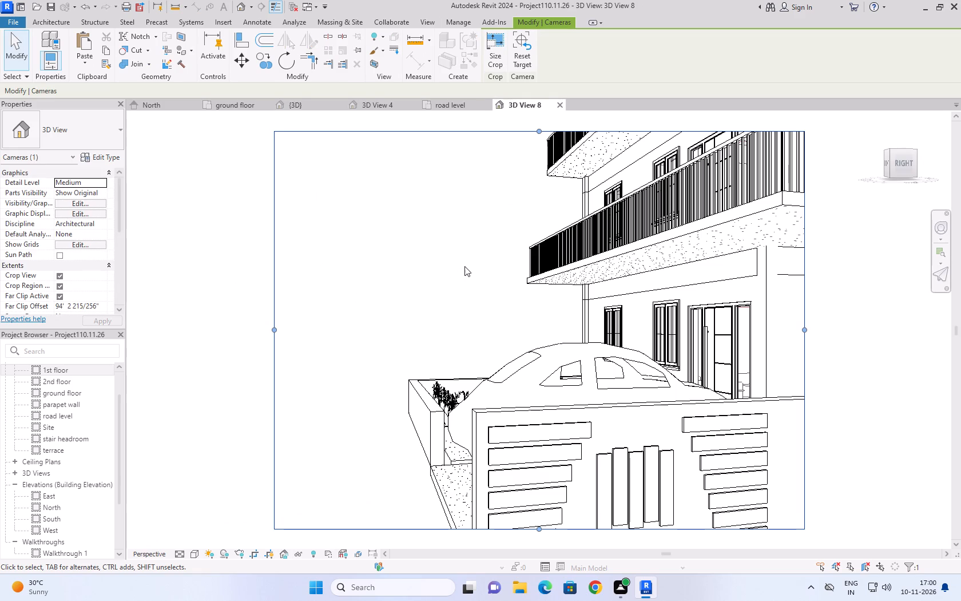
right_click_drag(464, 266, 502, 371, "shift")
right_click_drag(456, 133, 398, 118)
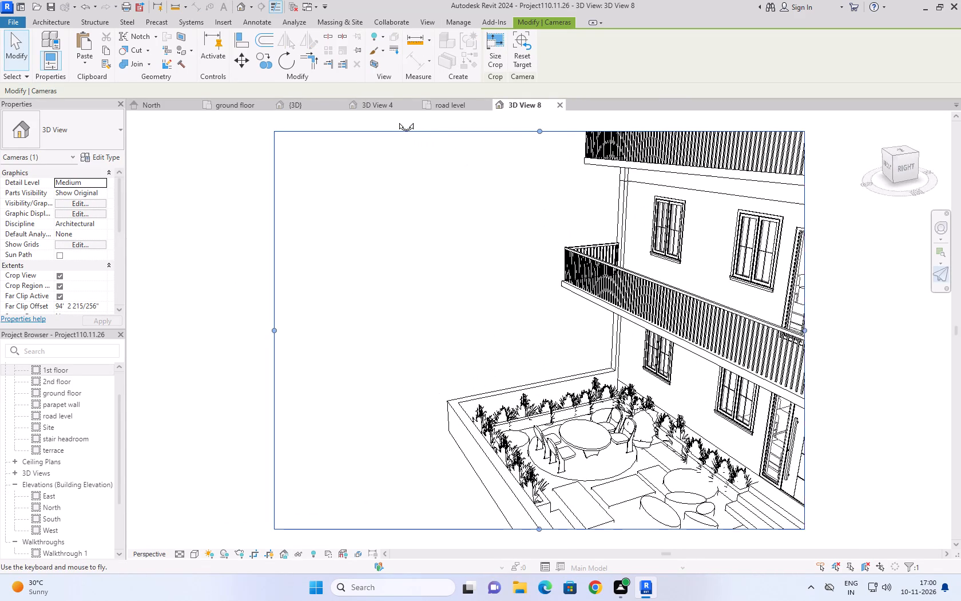
right_click_drag(398, 118, 501, 166)
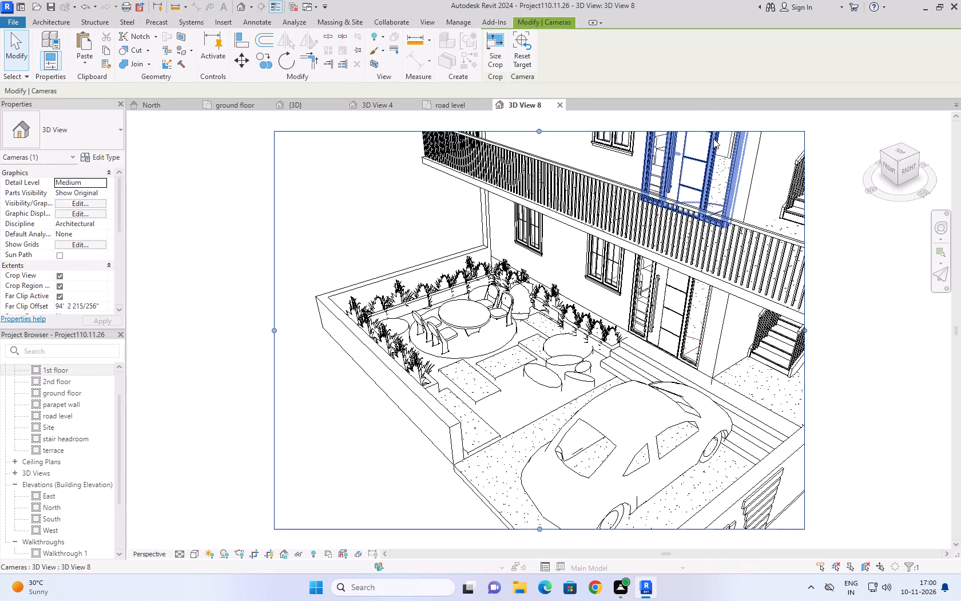
left_click(229, 175)
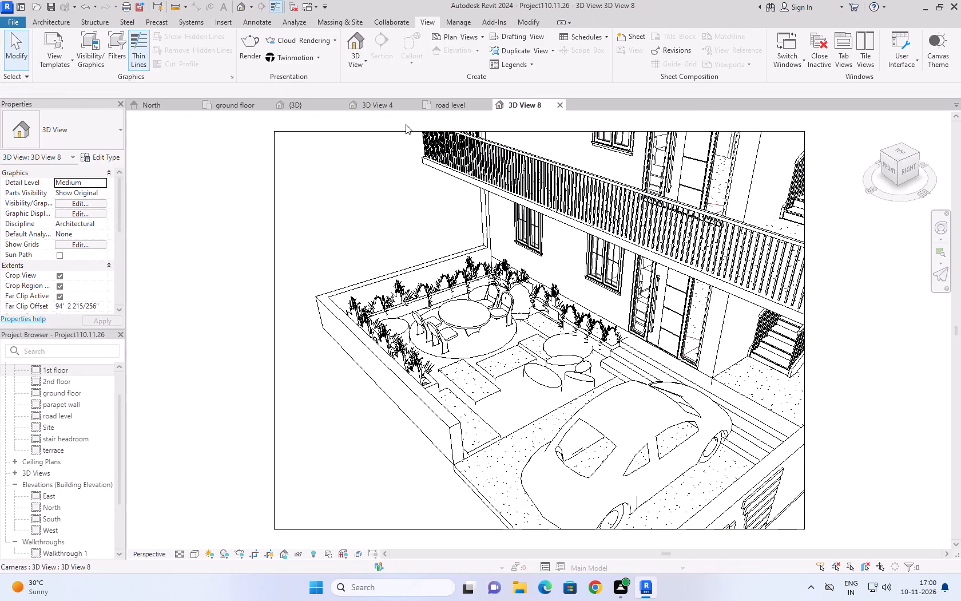
Shift the new camera view's crop region toward the garden side, and extend it to include the external staircase and the whole car.
left_click_drag(393, 129, 337, 126)
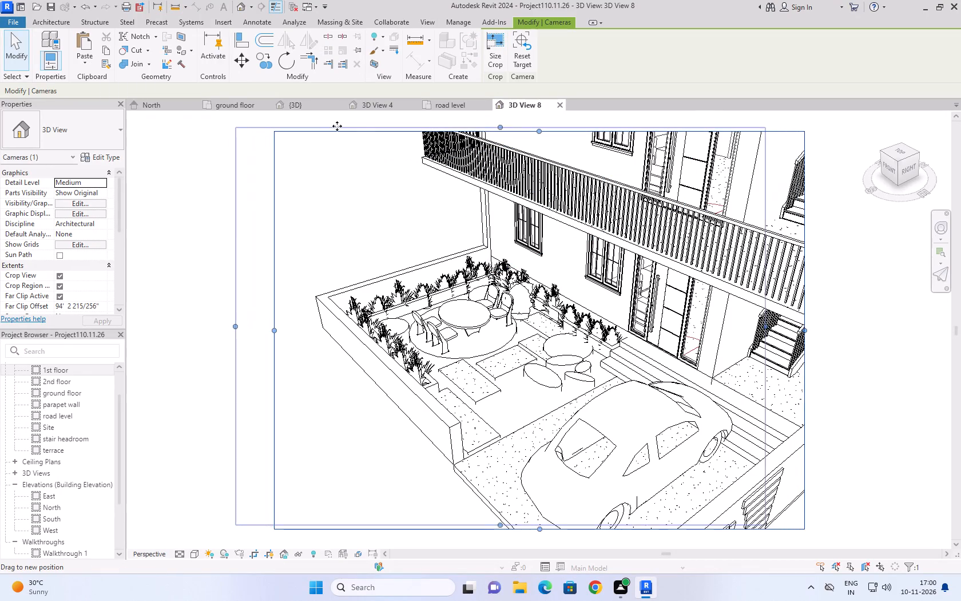
left_click_drag(337, 126, 306, 120)
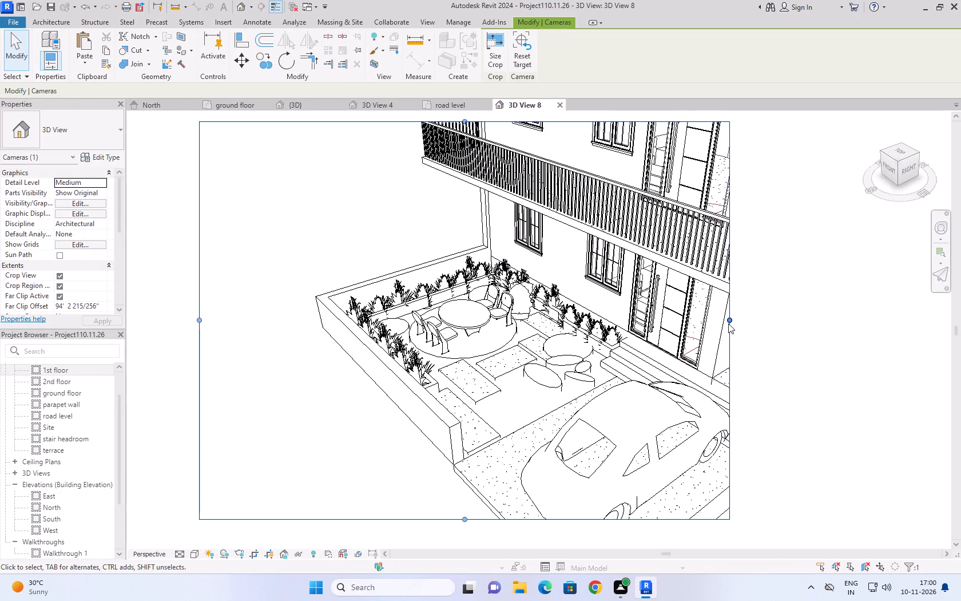
left_click_drag(729, 322, 865, 331)
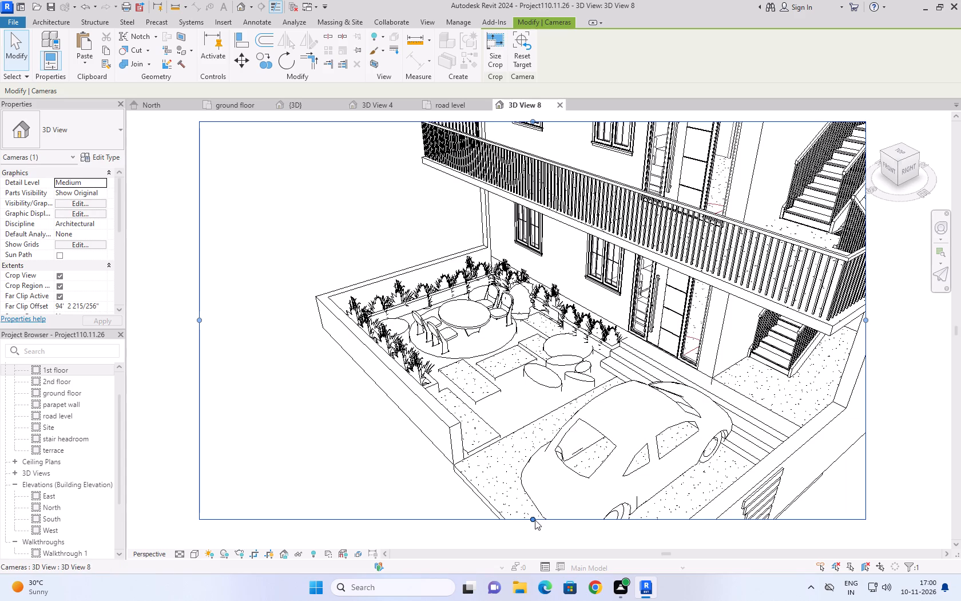
left_click_drag(533, 520, 530, 544)
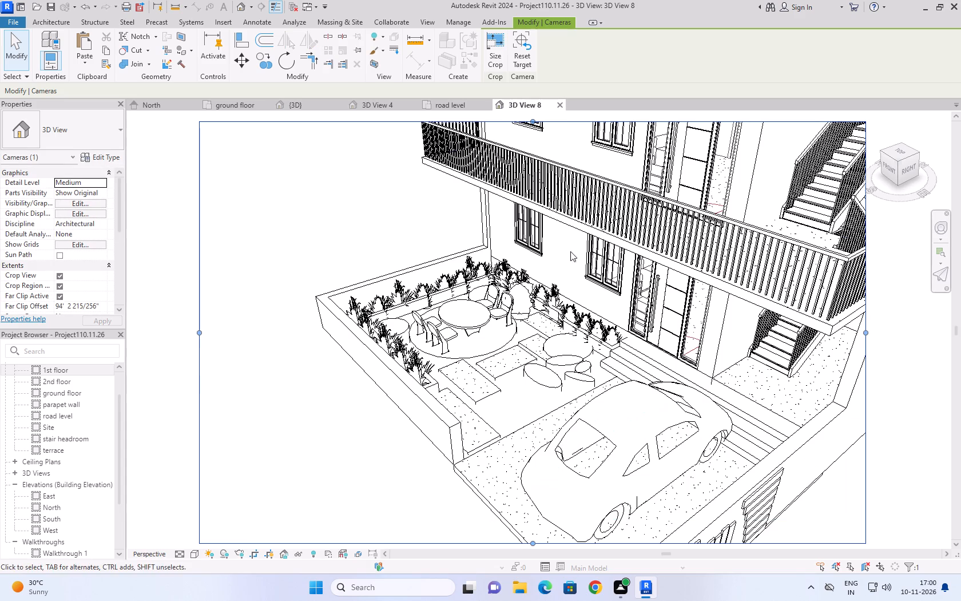
Fine-tune the camera so the garden seating, parked car, first-floor balcony and staircase are framed together.
right_click_drag(410, 223, 418, 203)
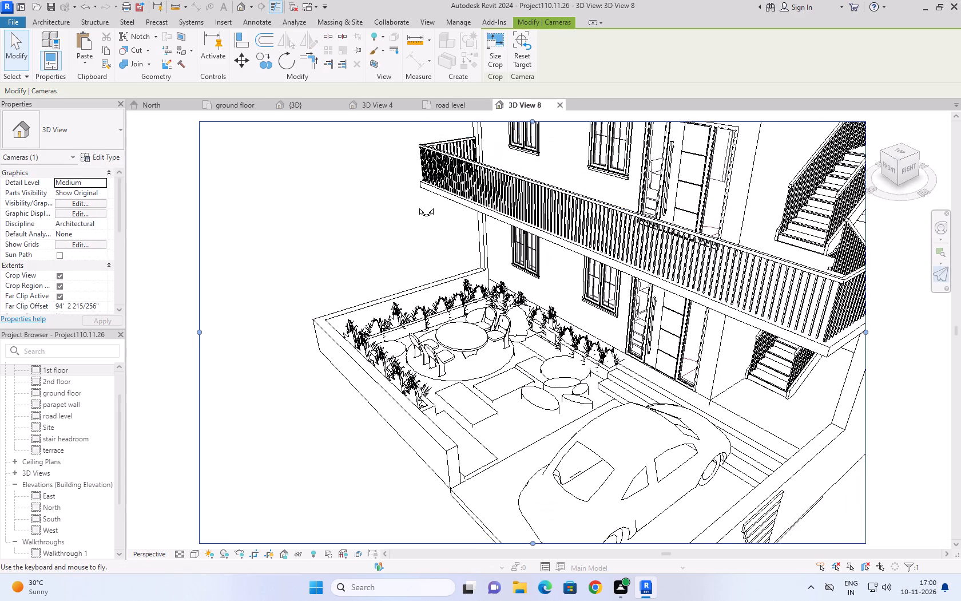
right_click_drag(418, 203, 436, 219)
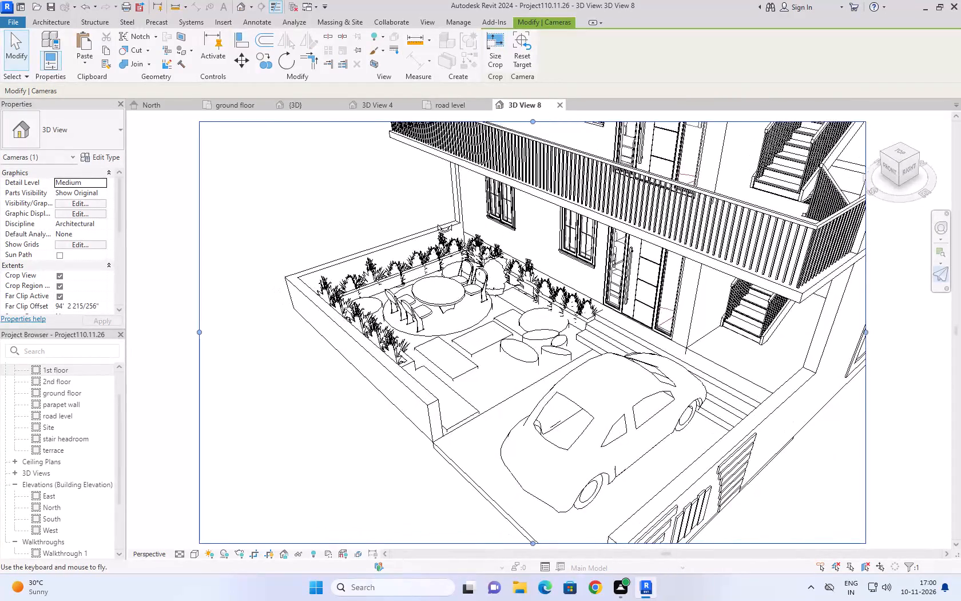
right_click_drag(436, 219, 435, 227)
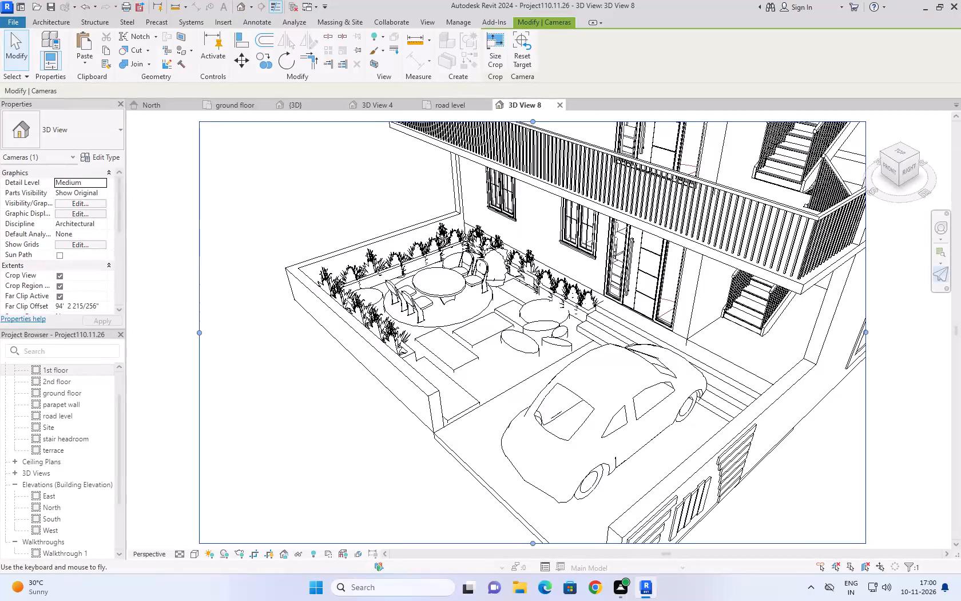
right_click_drag(435, 227, 440, 211)
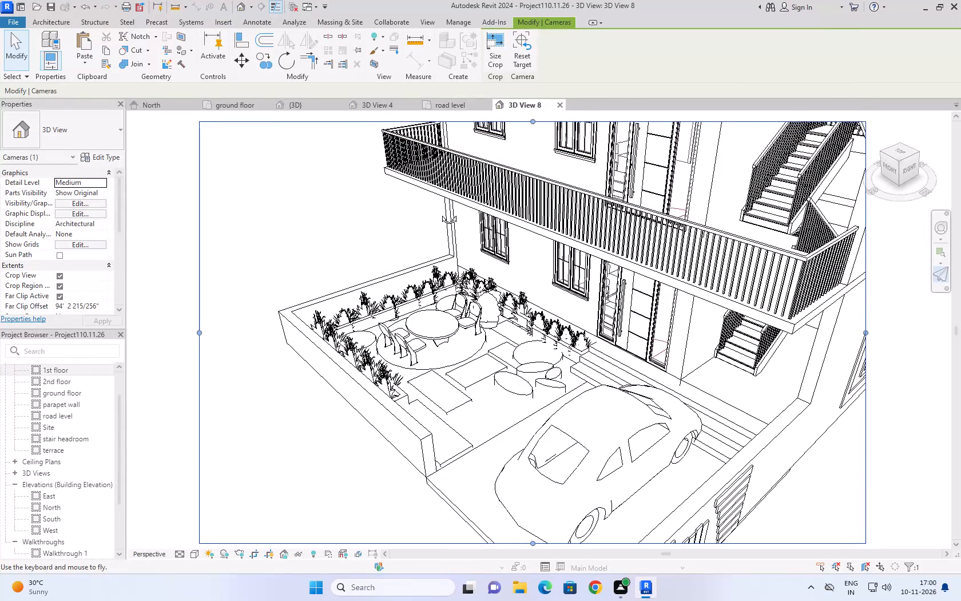
right_click_drag(440, 211, 443, 208)
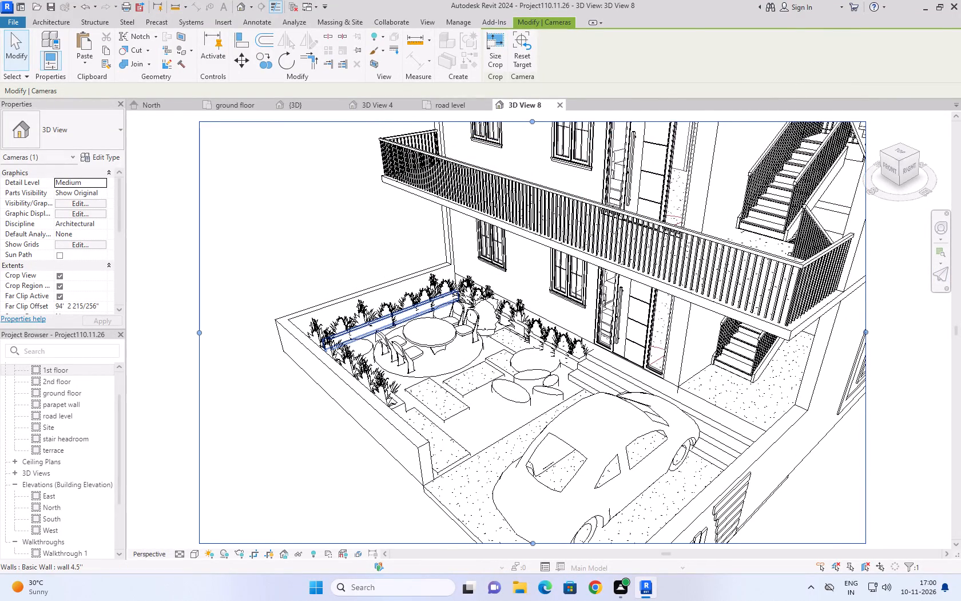
Open the rendering settings for the new camera view and set the quality to Medium.
type("rr")
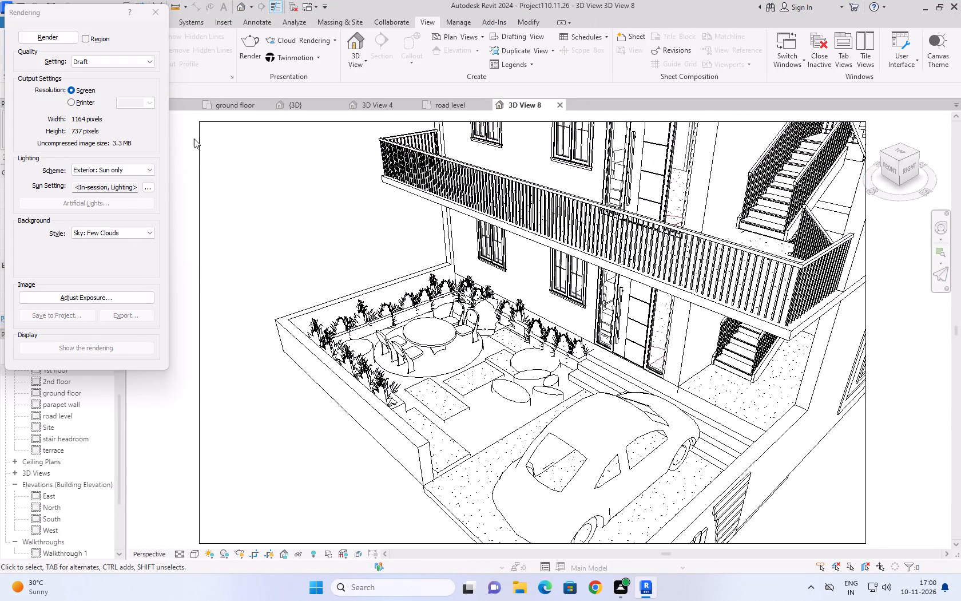
left_click(88, 64)
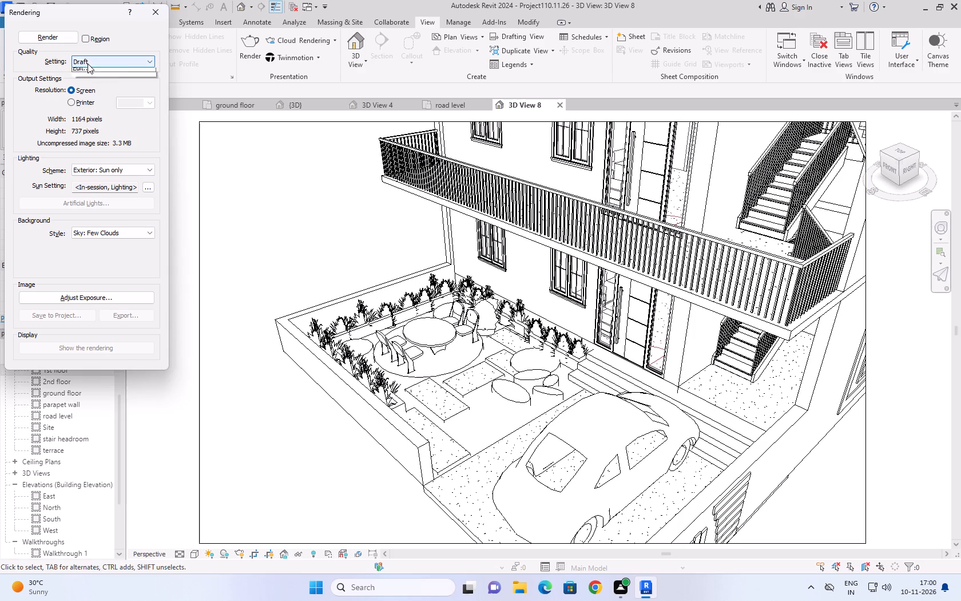
left_click(96, 77)
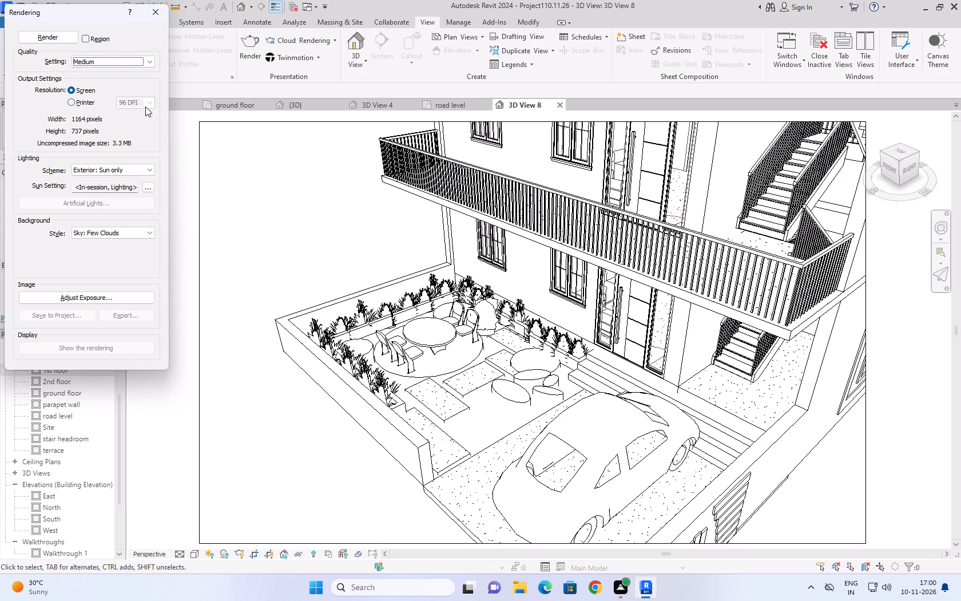
Set the output resolution to Printer at 150 DPI and render the garden and car perspective.
left_click(84, 100)
double_click(150, 100)
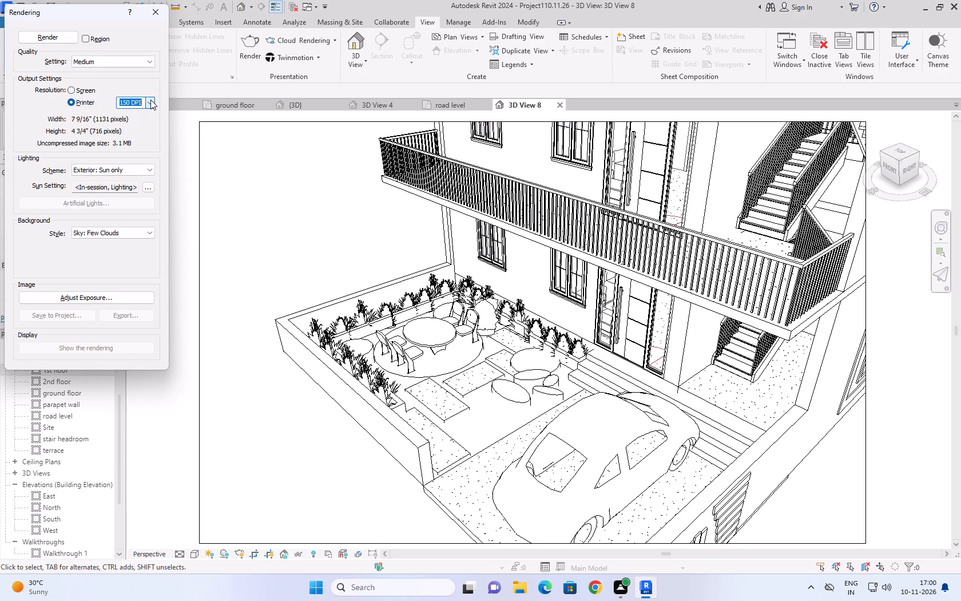
left_click(33, 37)
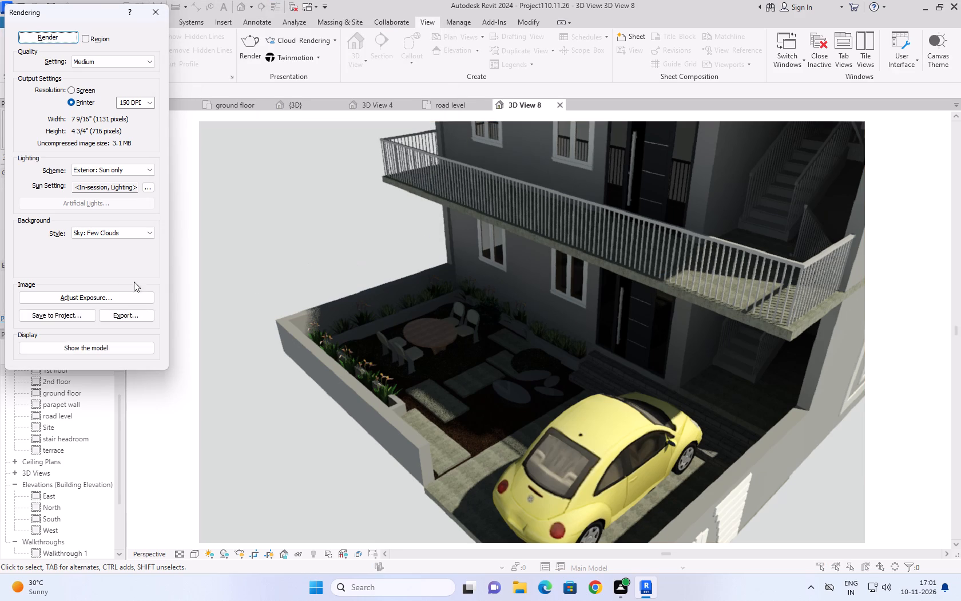
Export the rendering to the Desktop as a JPEG named 3D View 8.10.11.26, and close the rendering settings.
left_click(123, 320)
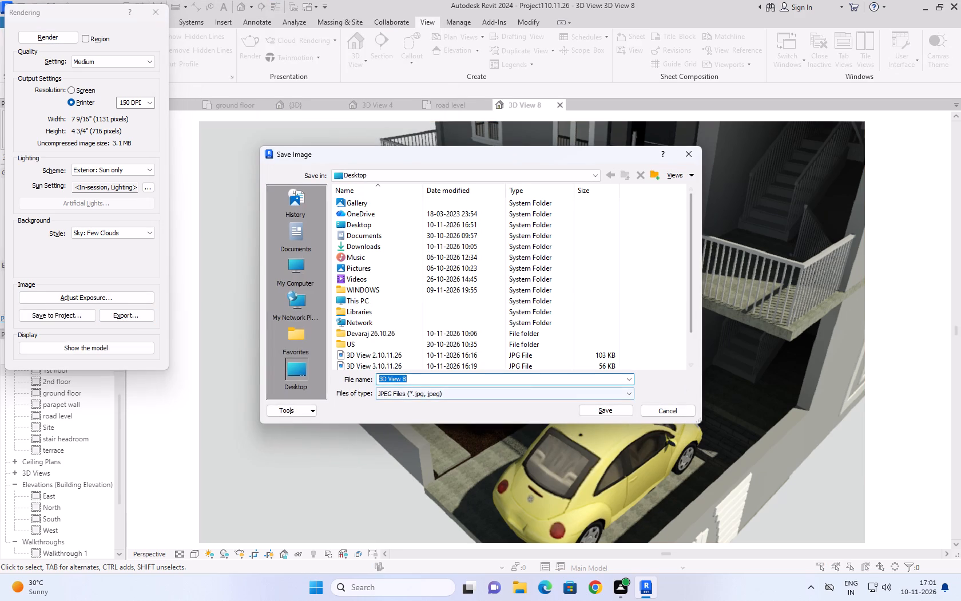
left_click(459, 378)
type(".10.11.26")
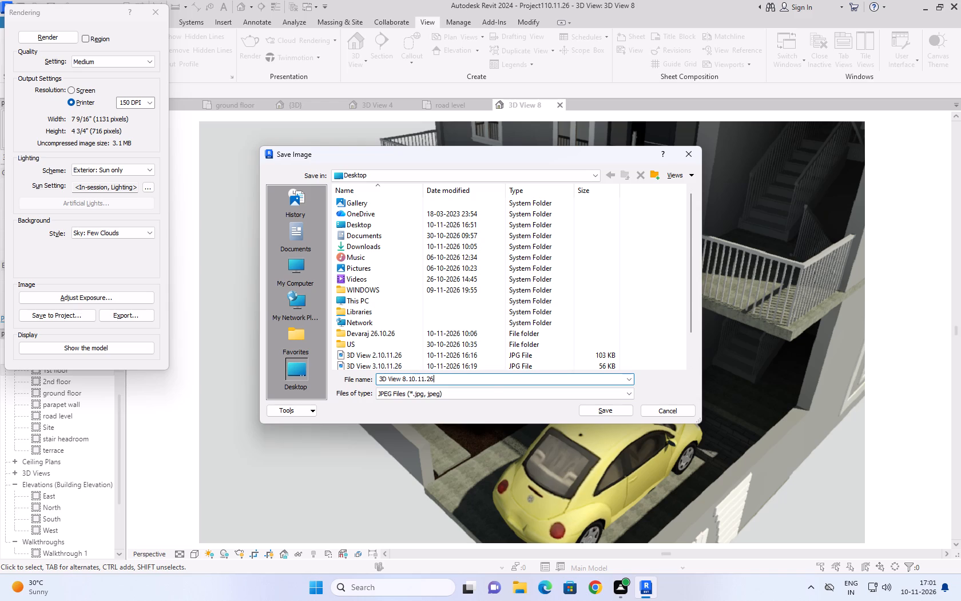
left_click(607, 406)
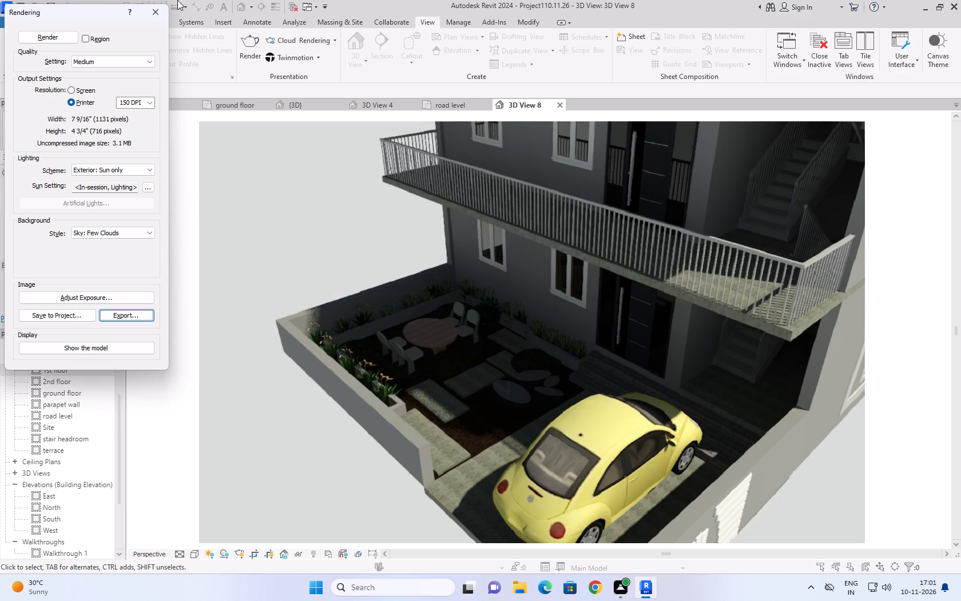
left_click(155, 14)
Enlarge the camera view's crop region downward, upward and toward the side wall to include the front corner and second-floor balcony edge.
scroll(483, 268, "down", 4)
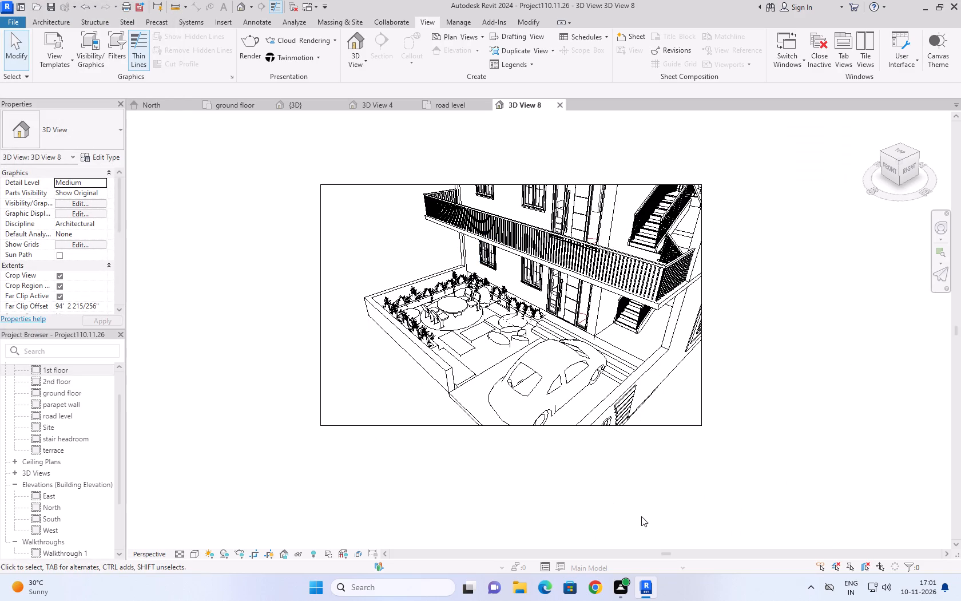
left_click(565, 426)
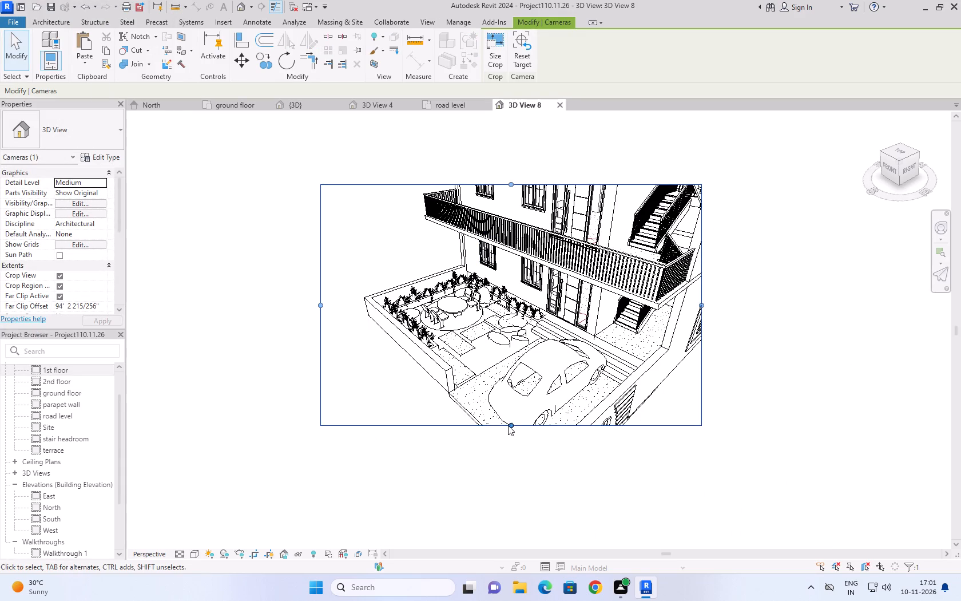
left_click_drag(508, 425, 521, 489)
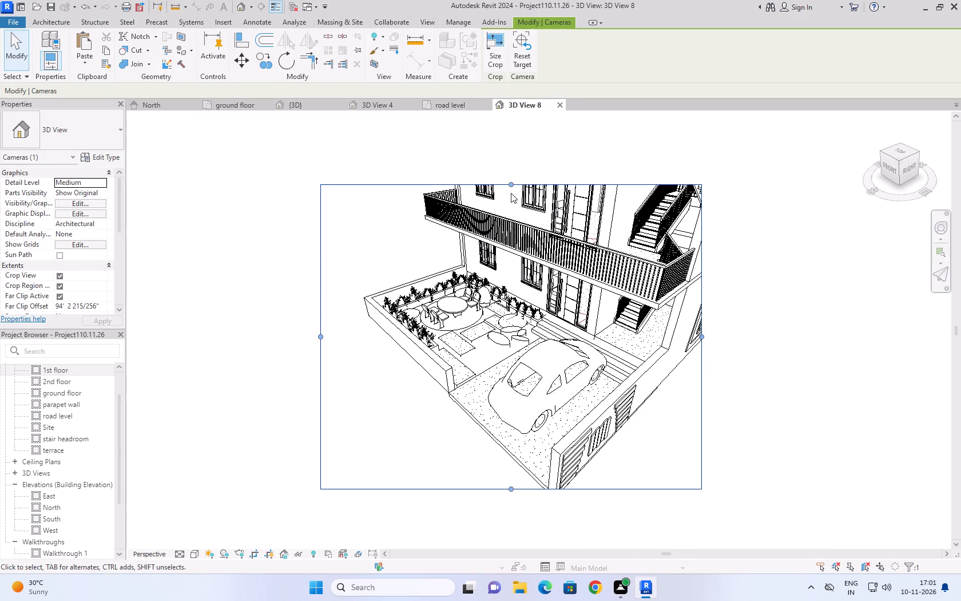
left_click_drag(510, 187, 509, 128)
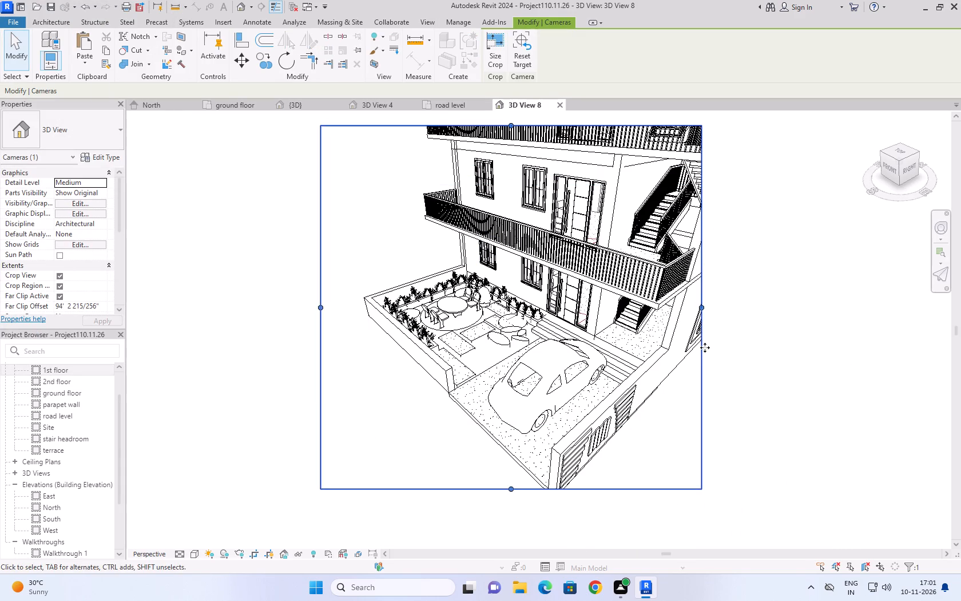
left_click_drag(702, 306, 795, 290)
left_click_drag(800, 290, 846, 290)
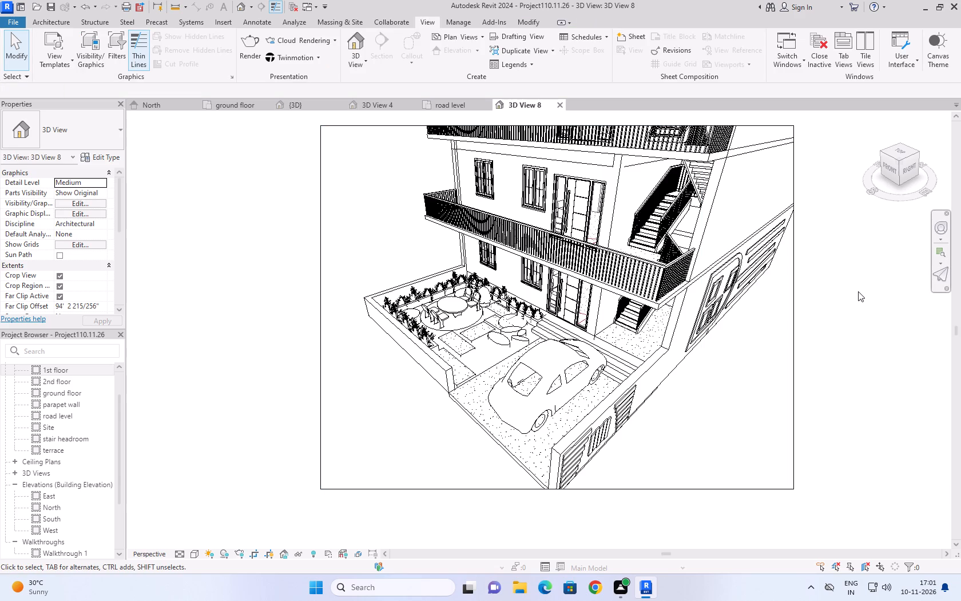
Turn the camera toward the side wall, and extend the crop region above, below and past the house's rear edge.
right_click_drag(729, 391, 698, 360, "shift")
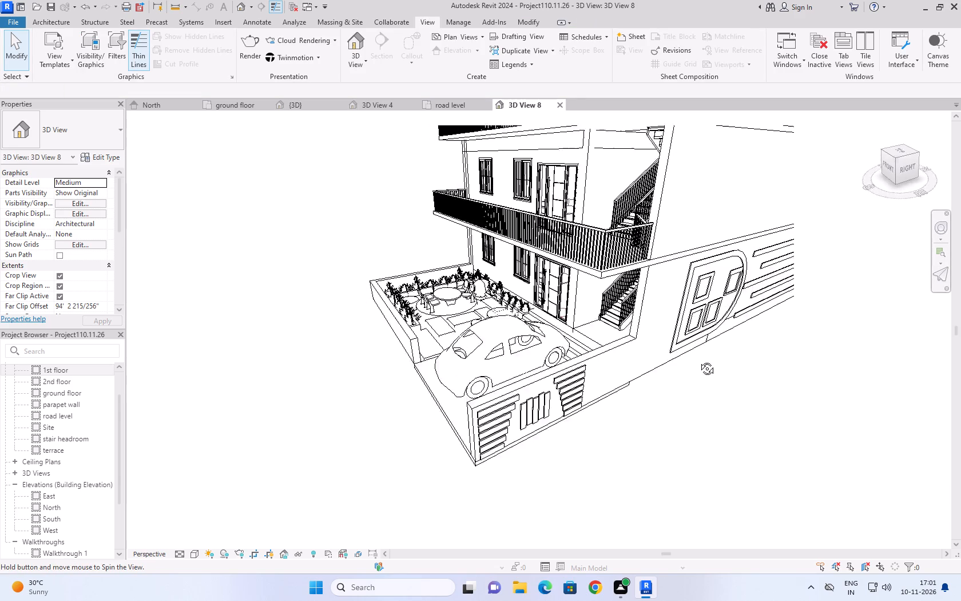
right_click_drag(698, 360, 724, 394, "shift")
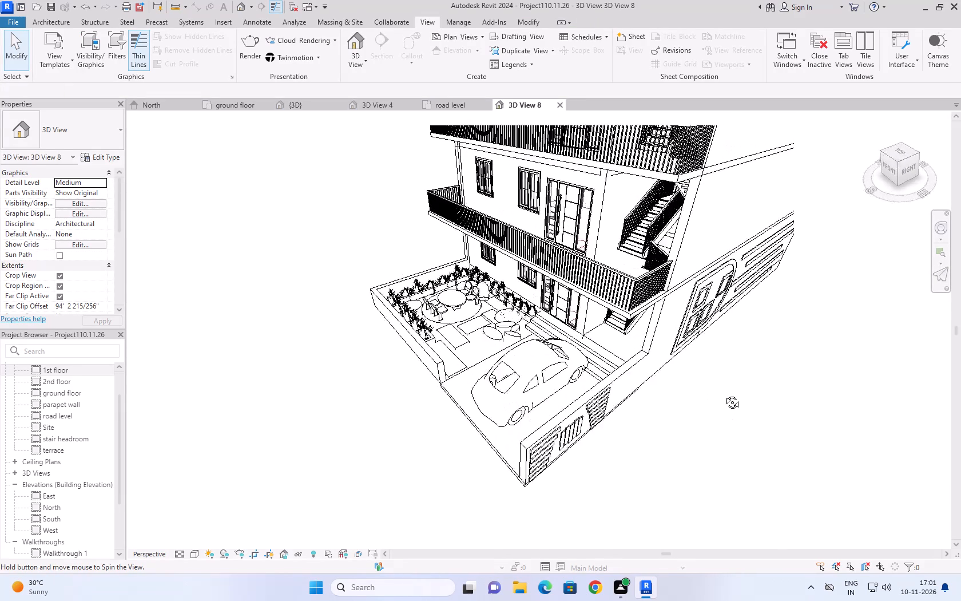
right_click_drag(724, 394, 710, 366, "shift")
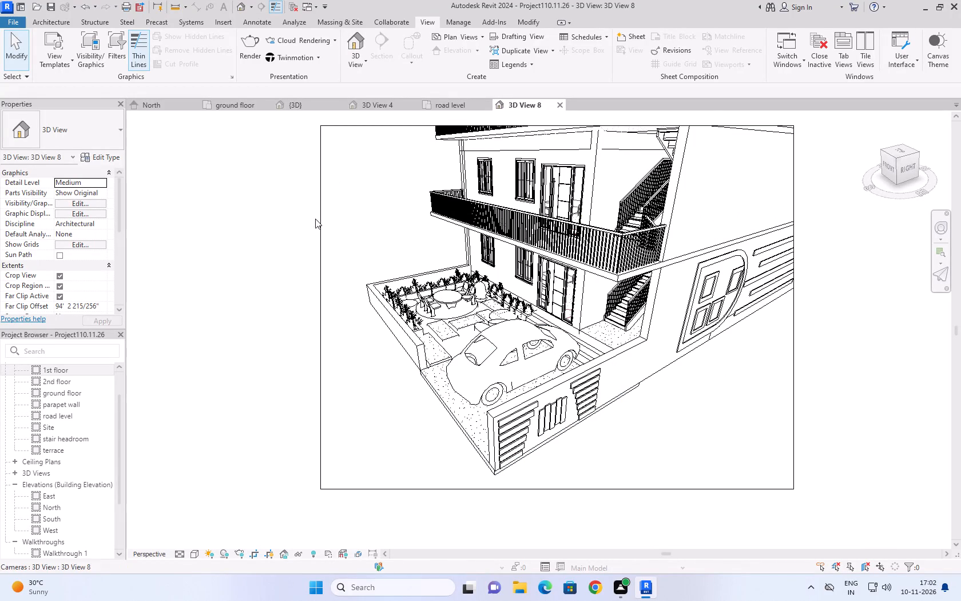
scroll(411, 260, "down", 5)
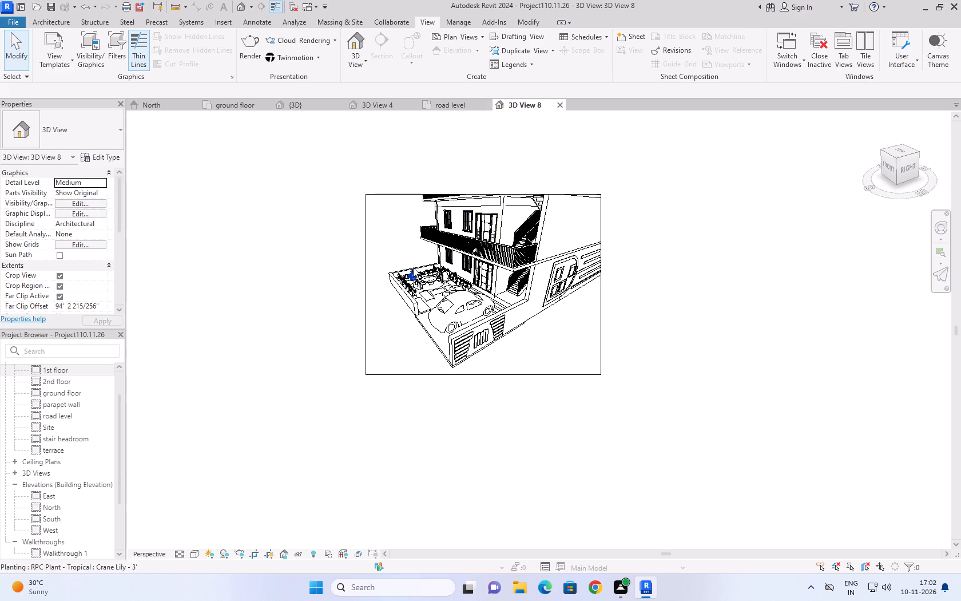
left_click(402, 192)
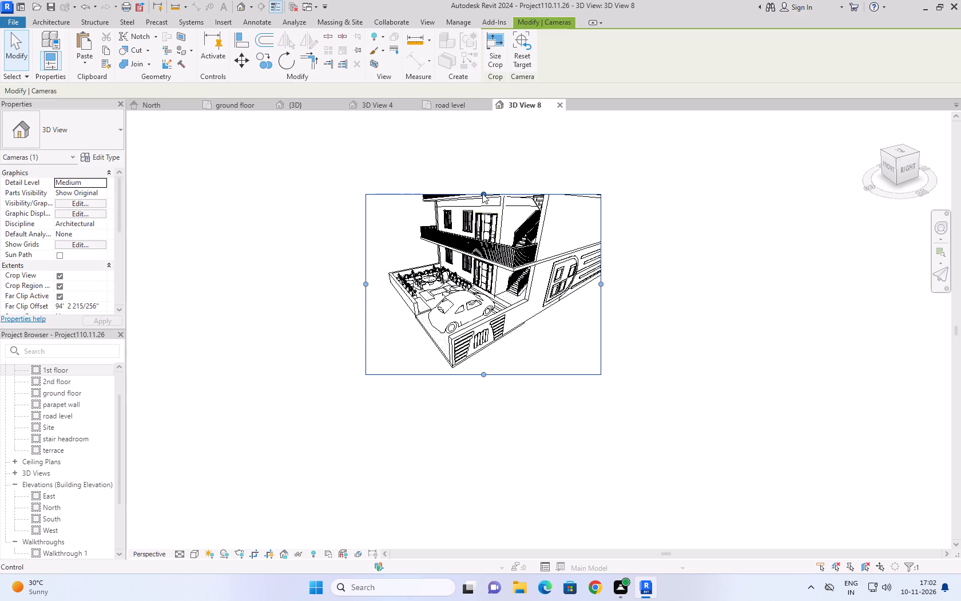
left_click_drag(482, 193, 487, 145)
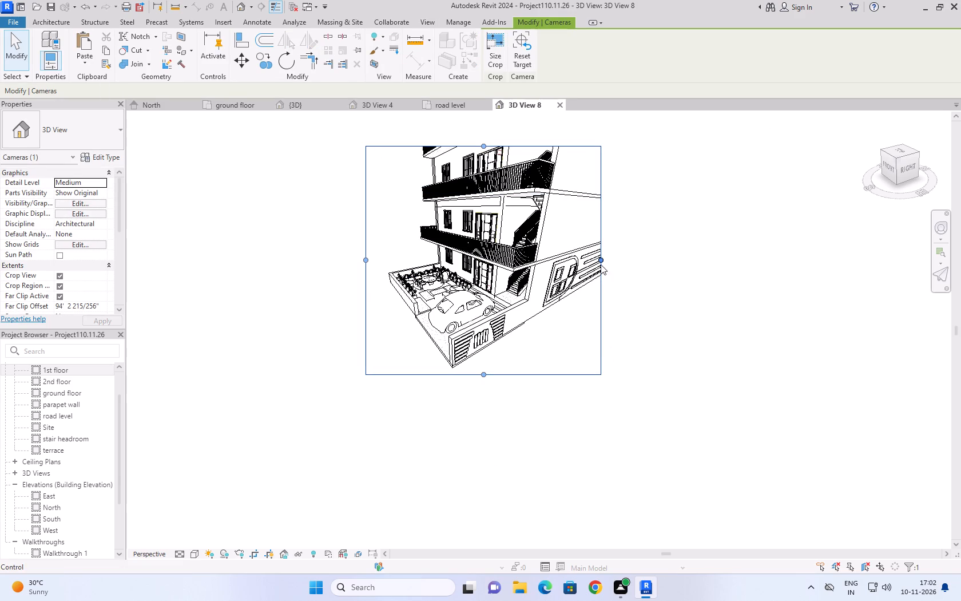
left_click_drag(601, 262, 704, 262)
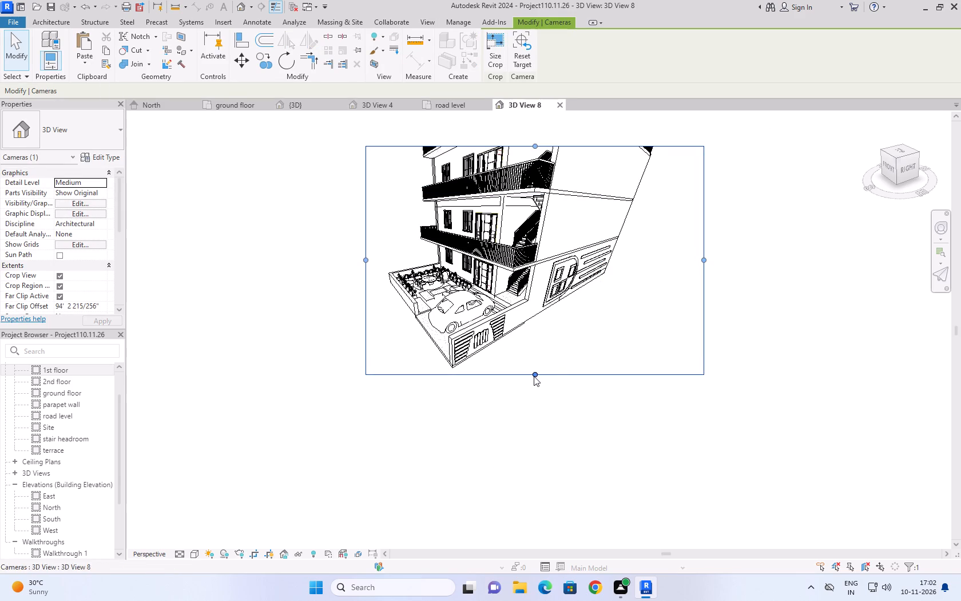
left_click_drag(534, 376, 539, 483)
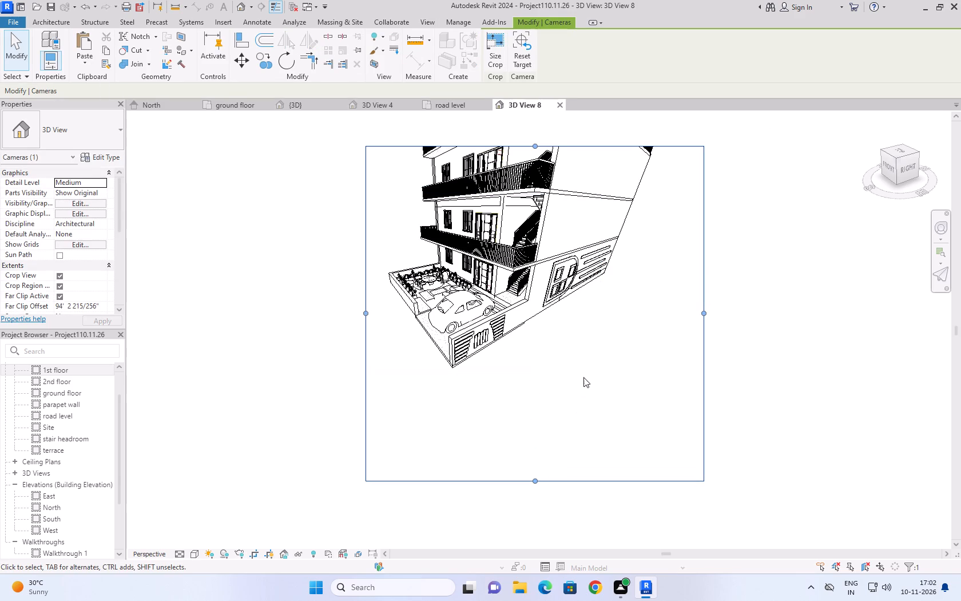
Extend the crop region further upward, and orbit the camera to frame the front facade with all its balconies, the garden and the car.
right_click_drag(583, 377, 574, 322, "shift")
middle_click_drag(574, 322, 566, 388)
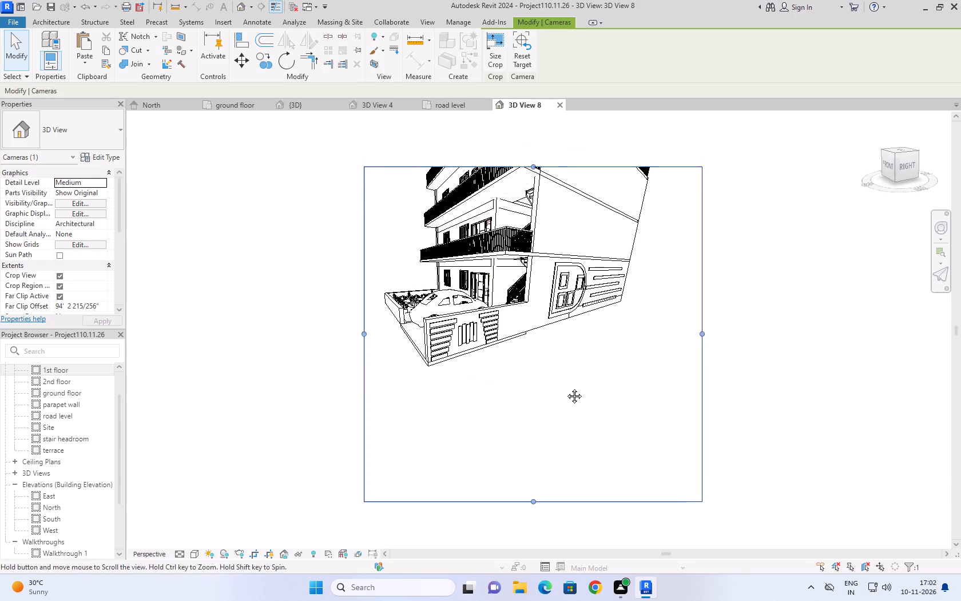
middle_click_drag(566, 388, 555, 458)
left_click_drag(515, 281, 523, 176)
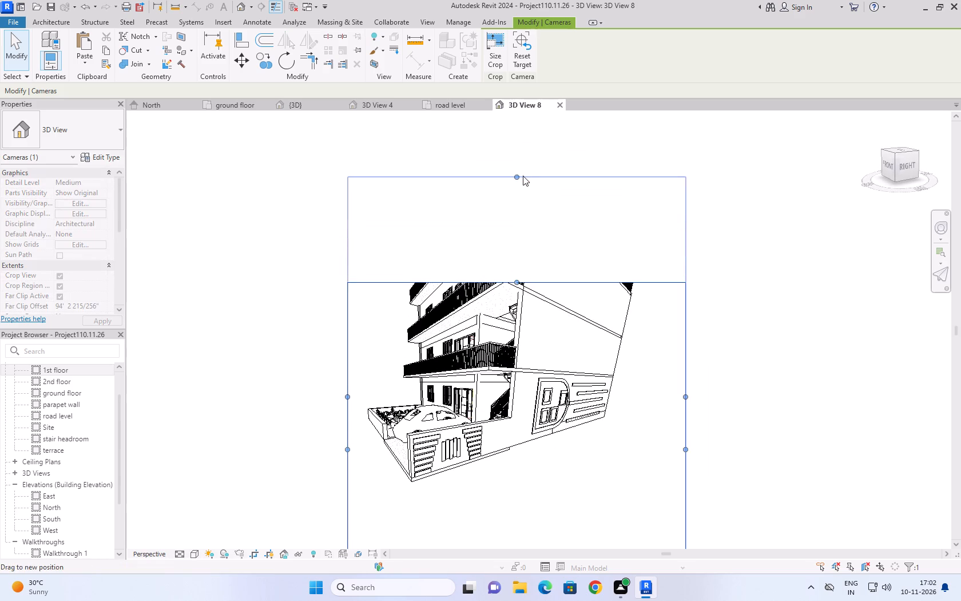
right_click_drag(551, 483, 583, 485, "shift")
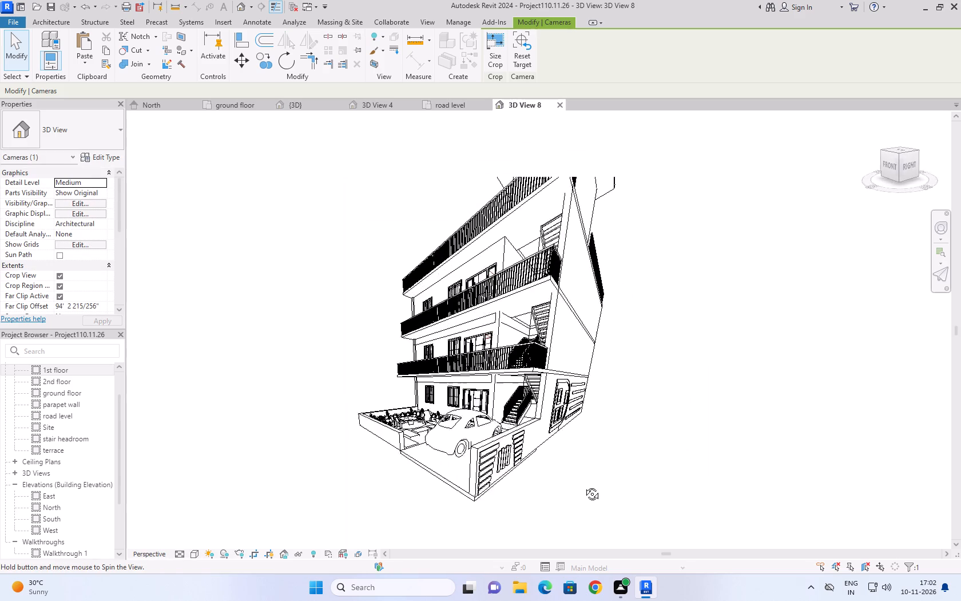
right_click_drag(583, 485, 614, 556, "shift")
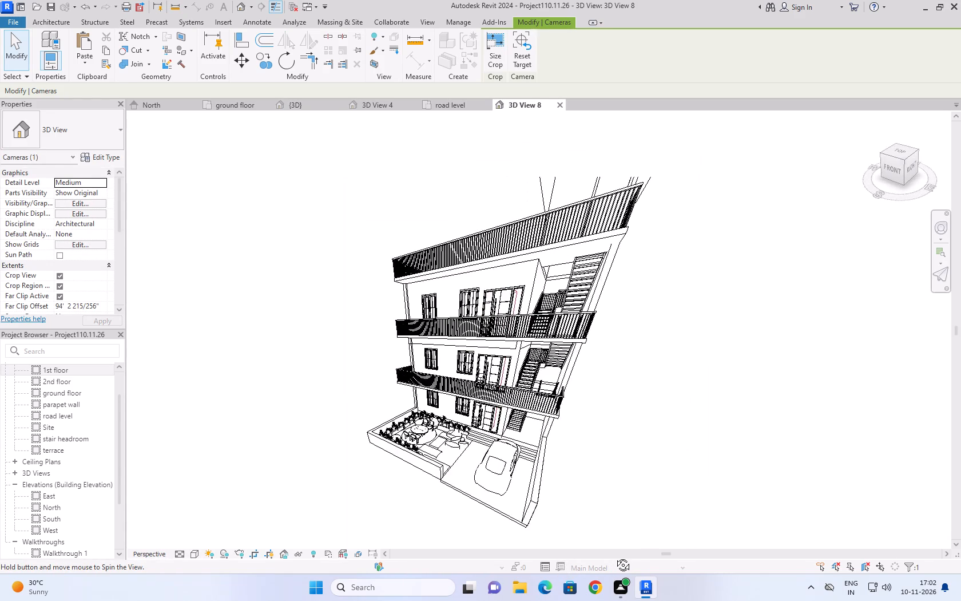
right_click_drag(614, 556, 622, 506, "shift")
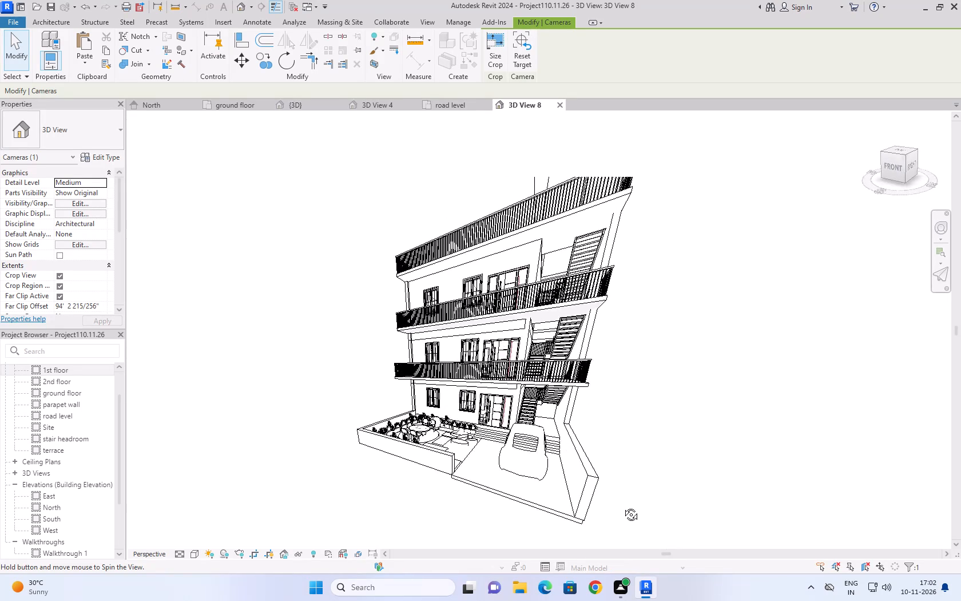
right_click_drag(622, 506, 626, 508, "shift")
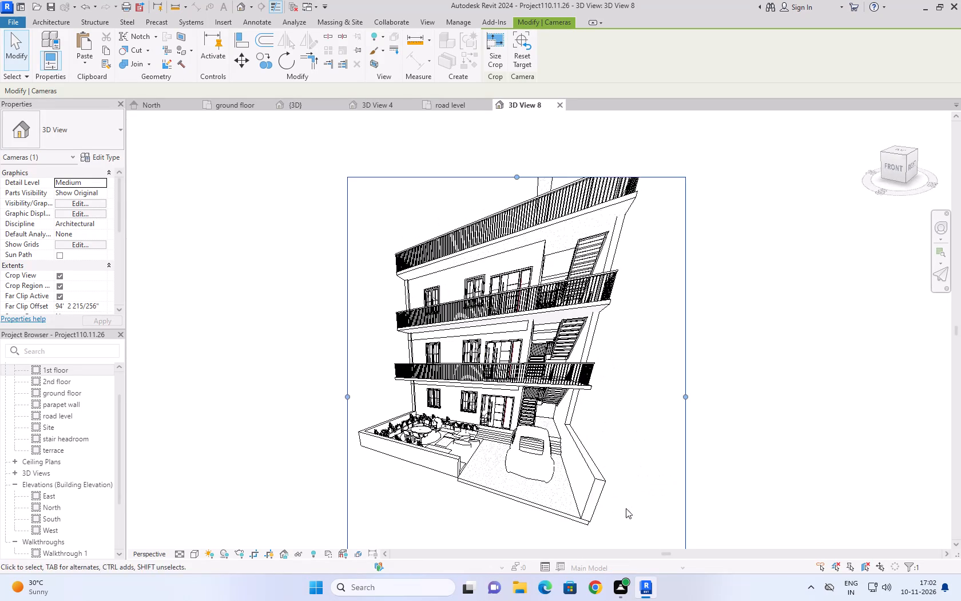
scroll(540, 423, "up", 10)
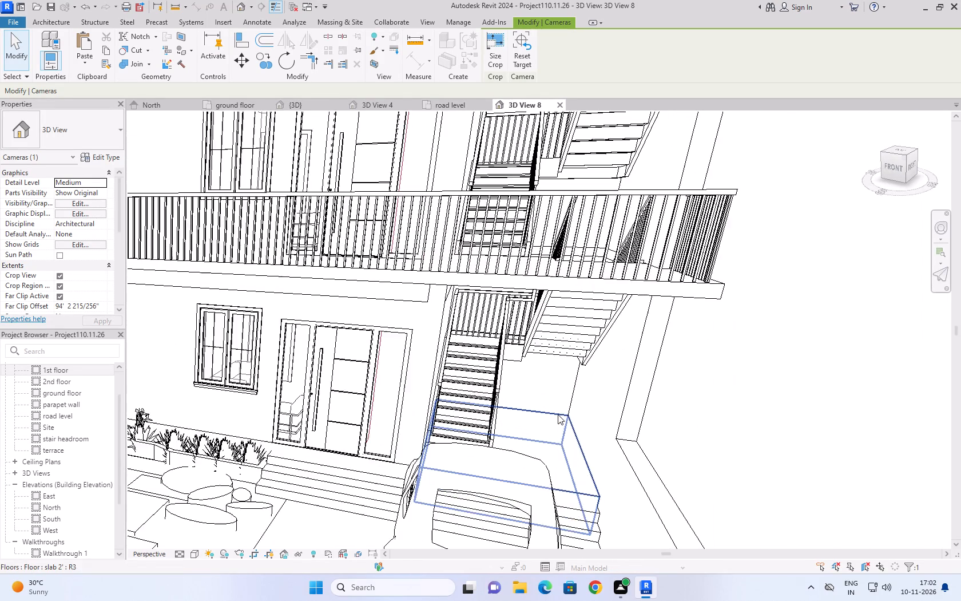
scroll(558, 414, "down", 12)
scroll(638, 493, "up", 3)
scroll(678, 426, "down", 2)
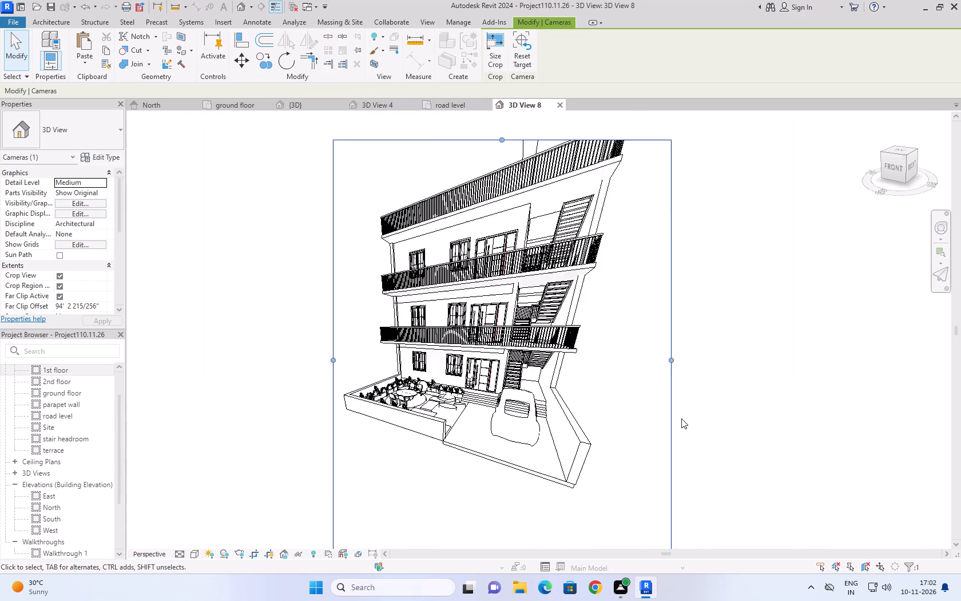
scroll(681, 418, "down", 2)
left_click_drag(360, 362, 361, 357)
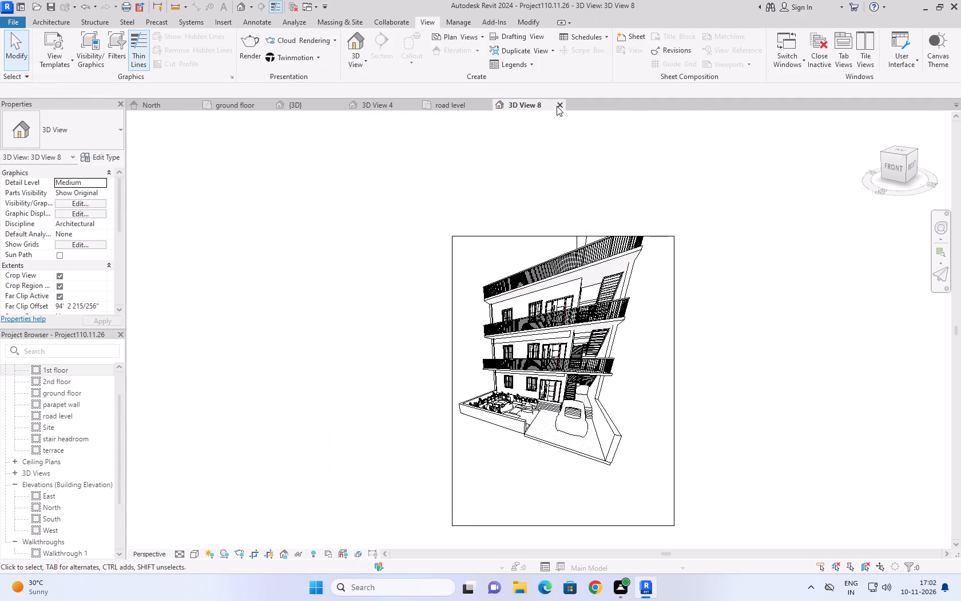
Close 3D View 8 and return to the whole ground floor plan.
left_click(557, 106)
scroll(654, 418, "down", 4)
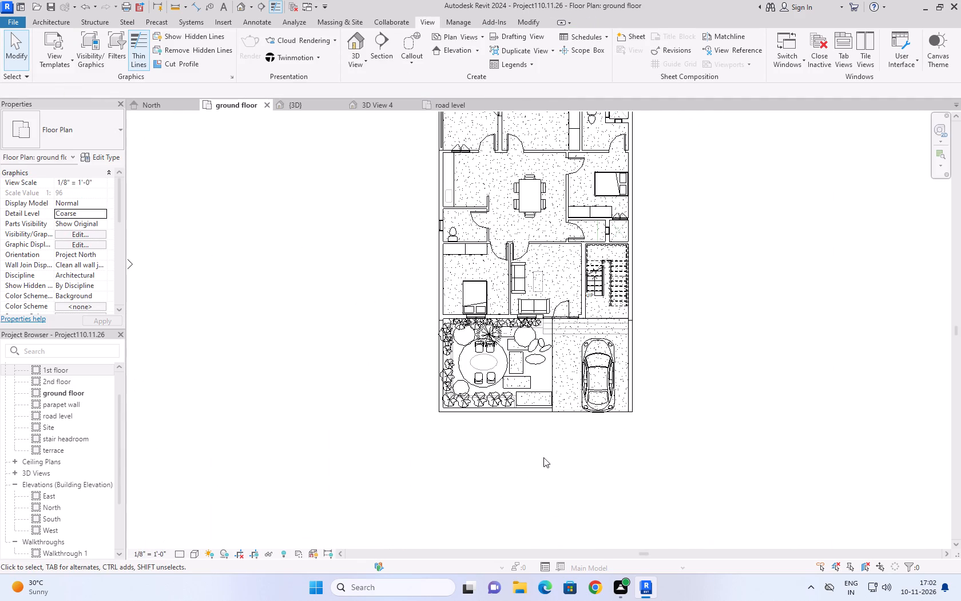
scroll(539, 452, "down", 3)
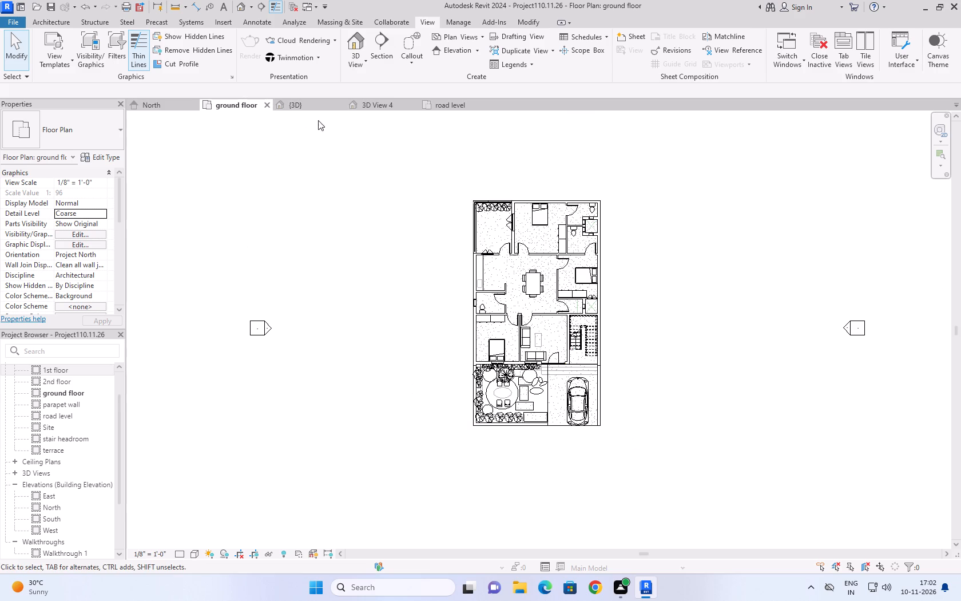
Examine the overall exterior of the house in the default 3D view.
left_click(319, 105)
scroll(597, 426, "down", 4)
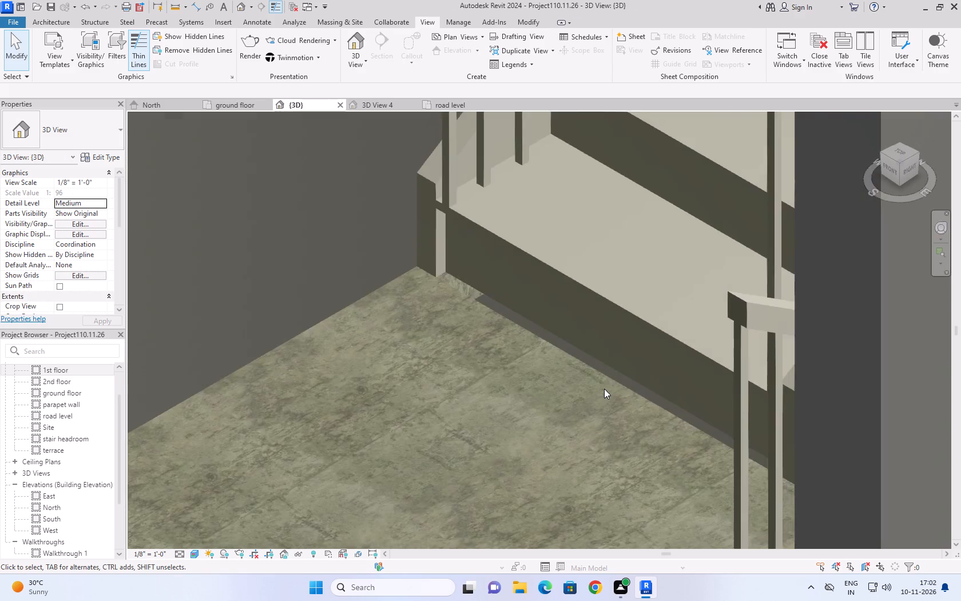
scroll(604, 389, "down", 20)
scroll(604, 389, "down", 14)
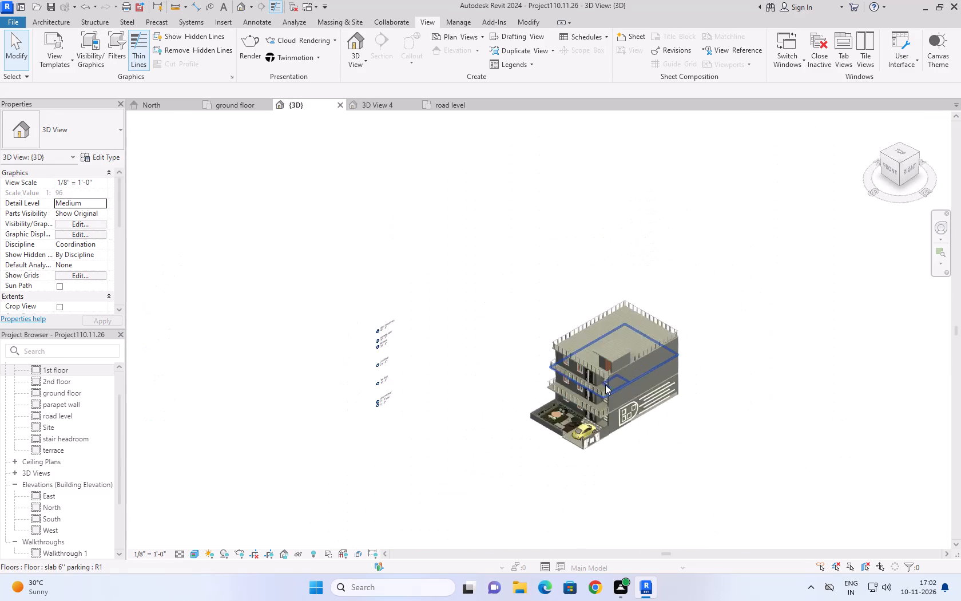
scroll(605, 385, "down", 8)
scroll(613, 396, "up", 9)
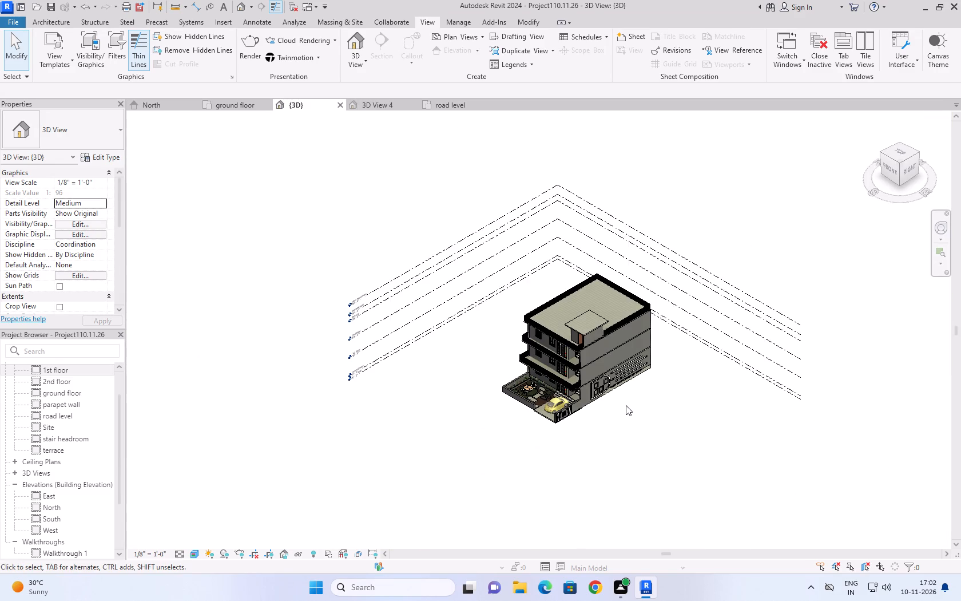
left_click(626, 405)
Close the default 3D view and the 3D View 4 camera view.
left_click(339, 107)
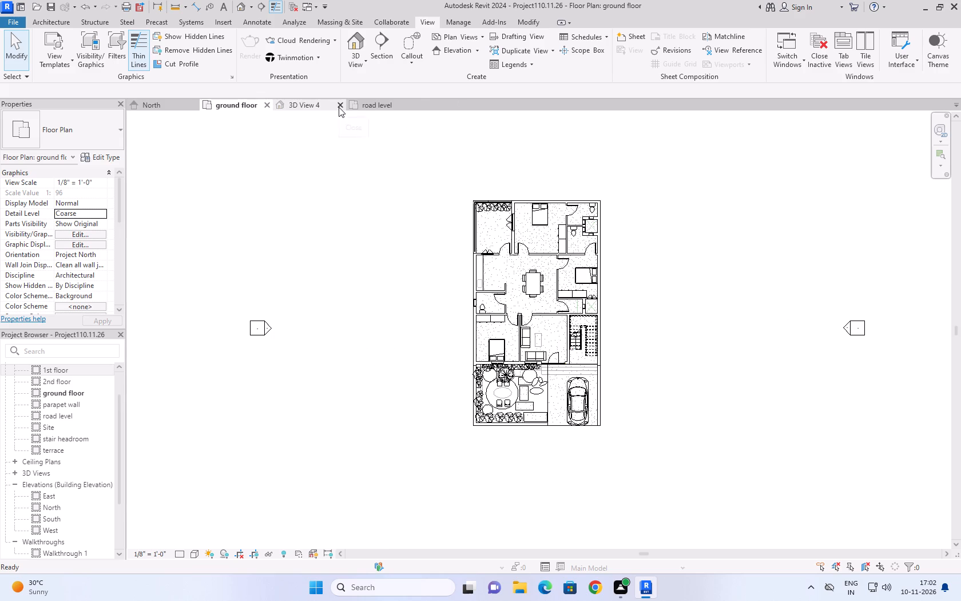
left_click(339, 107)
scroll(339, 107, "up", 1)
left_click(339, 107)
Check the house in the North elevation and return to the ground floor plan.
left_click(162, 103)
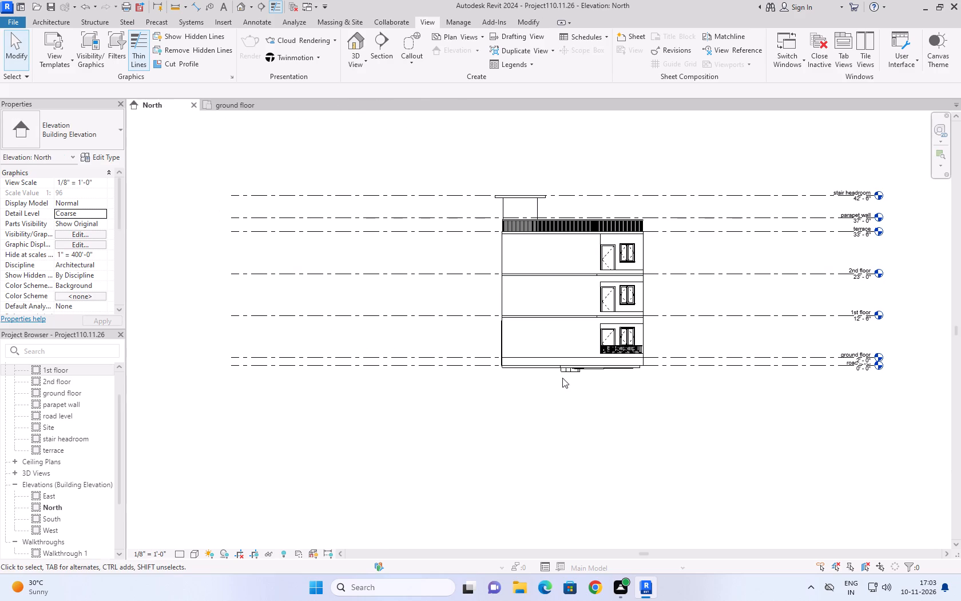
scroll(604, 417, "up", 1)
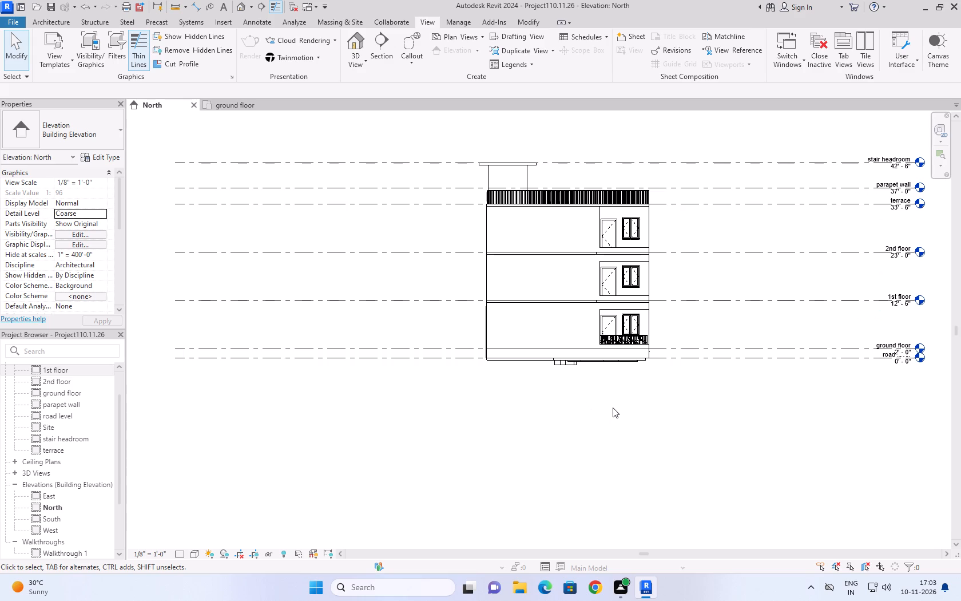
left_click(239, 106)
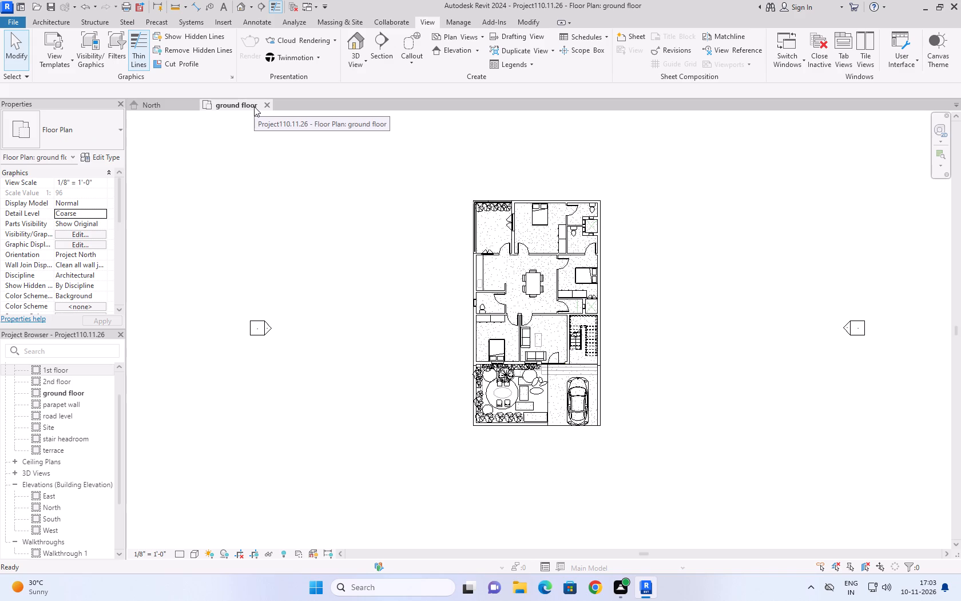
Move the west and east elevation markers closer to the house on the ground floor plan.
scroll(611, 447, "up", 5)
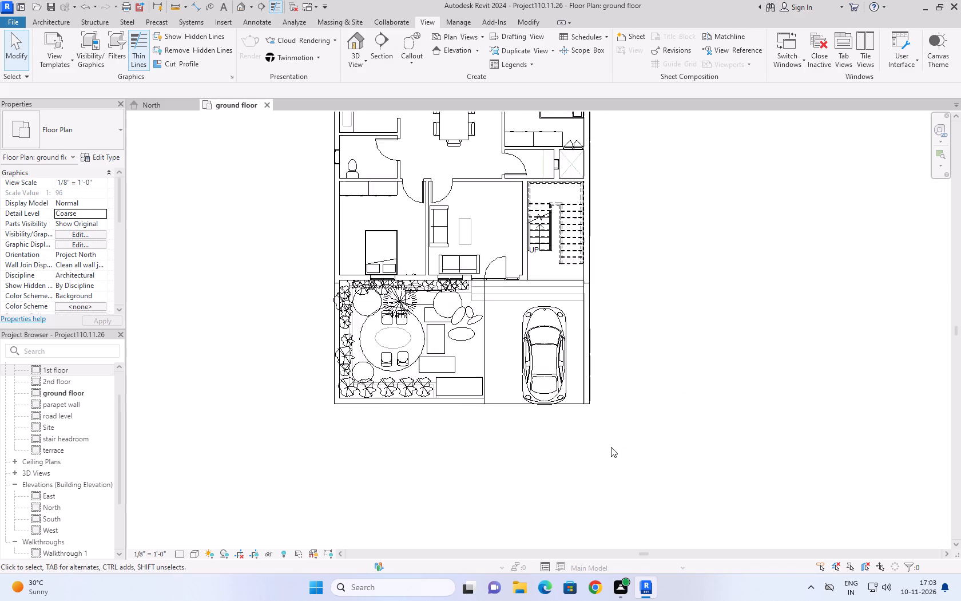
scroll(611, 447, "down", 5)
scroll(693, 393, "up", 3)
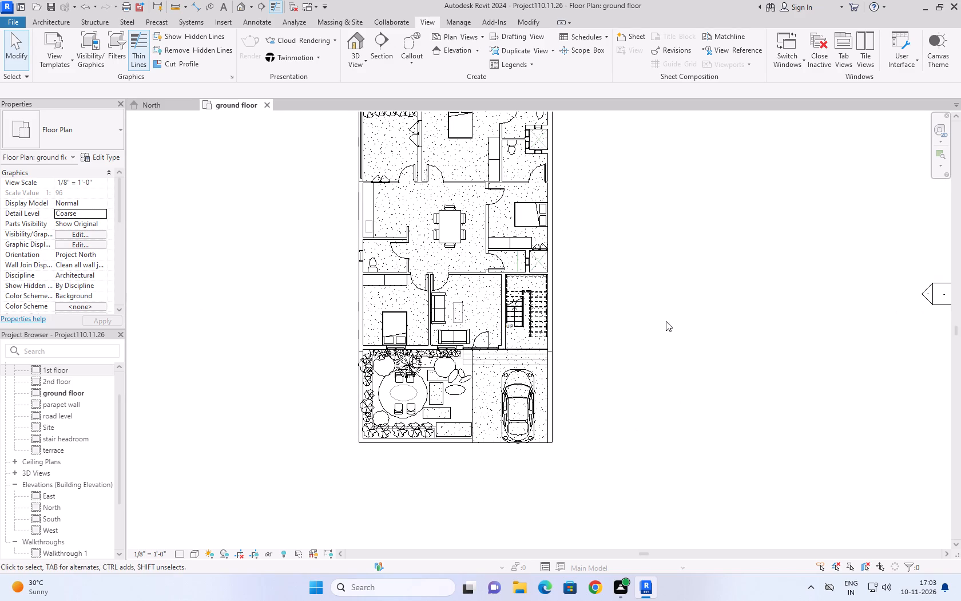
middle_click_drag(664, 321, 562, 358)
scroll(564, 356, "down", 7)
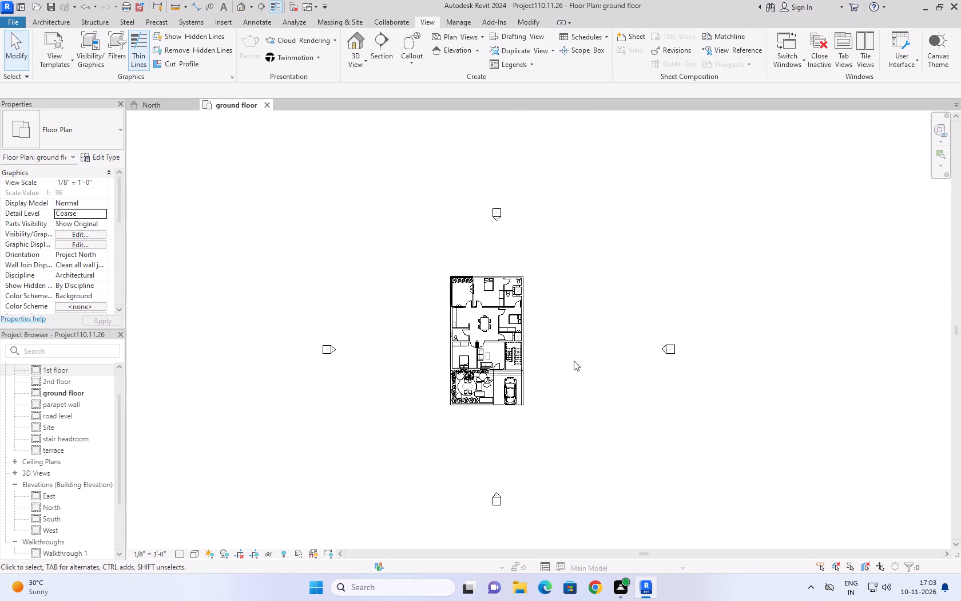
left_click_drag(304, 290, 400, 416)
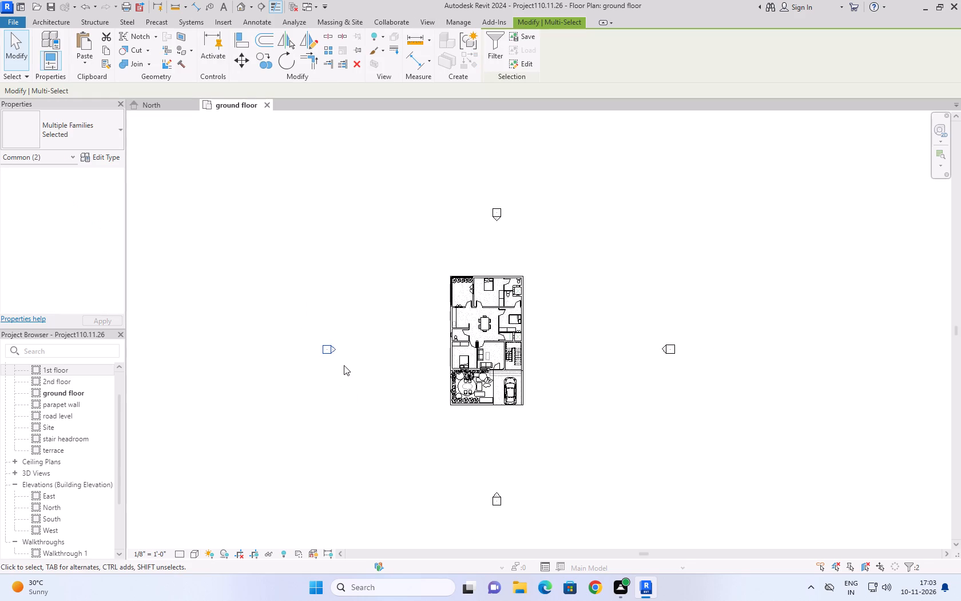
left_click_drag(326, 349, 384, 352)
left_click_drag(636, 310, 726, 406)
left_click_drag(673, 350, 609, 344)
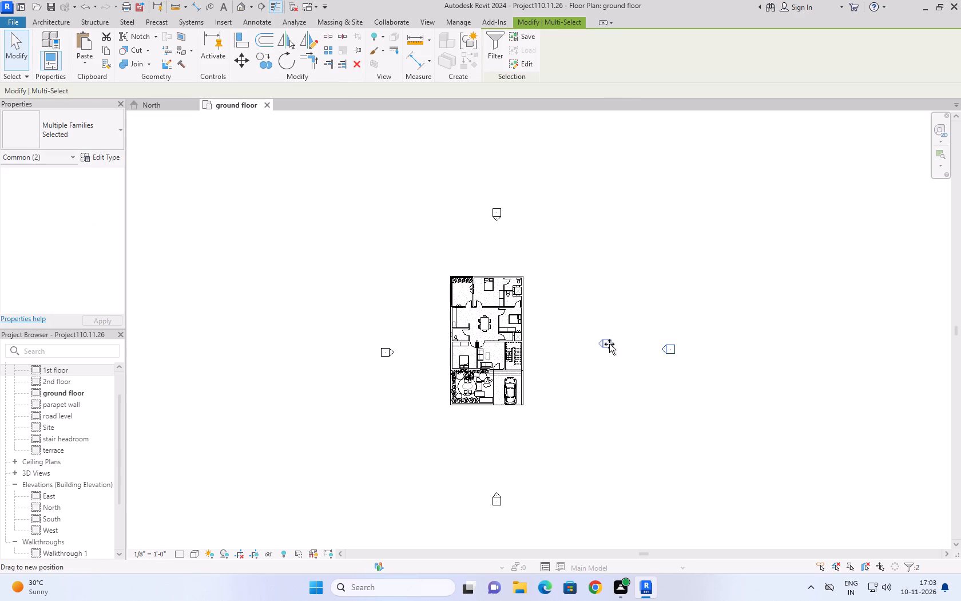
left_click_drag(609, 344, 606, 345)
Move the south and north elevation markers closer to the house, leaving a gap between the north marker and the rear wall.
left_click_drag(472, 462, 579, 526)
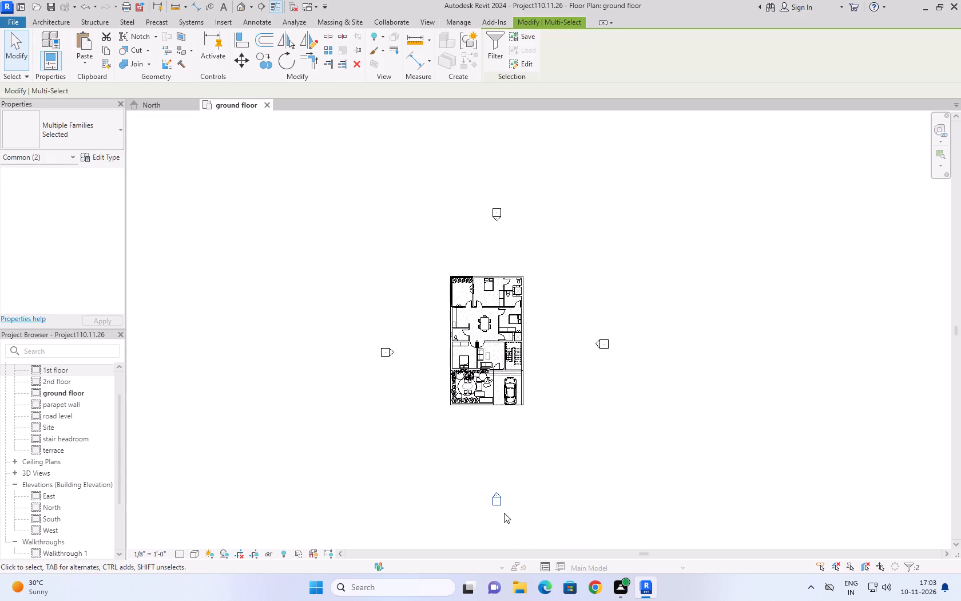
left_click_drag(497, 504, 493, 446)
left_click_drag(477, 174, 487, 192)
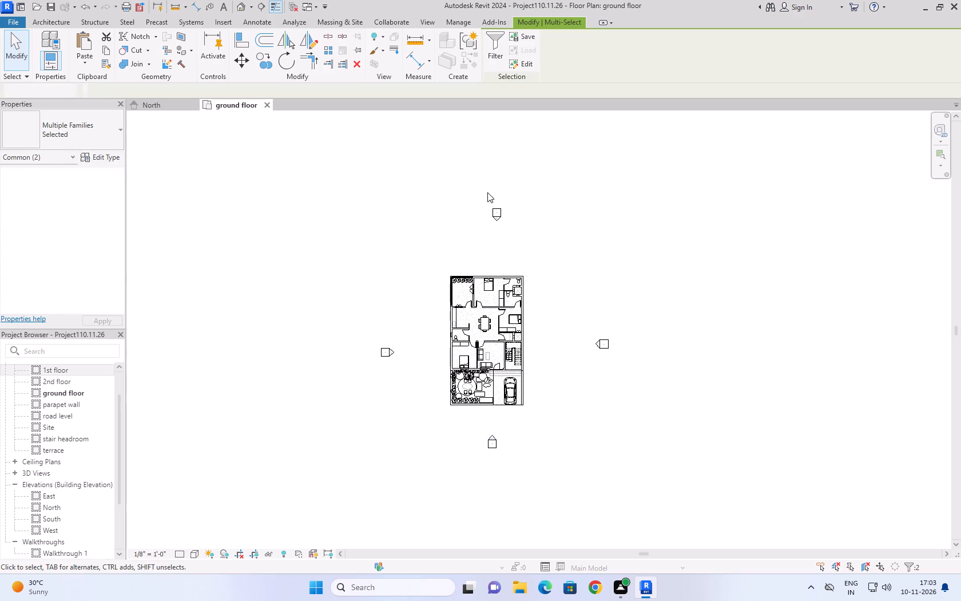
left_click_drag(487, 192, 523, 249)
left_click_drag(497, 208, 481, 245)
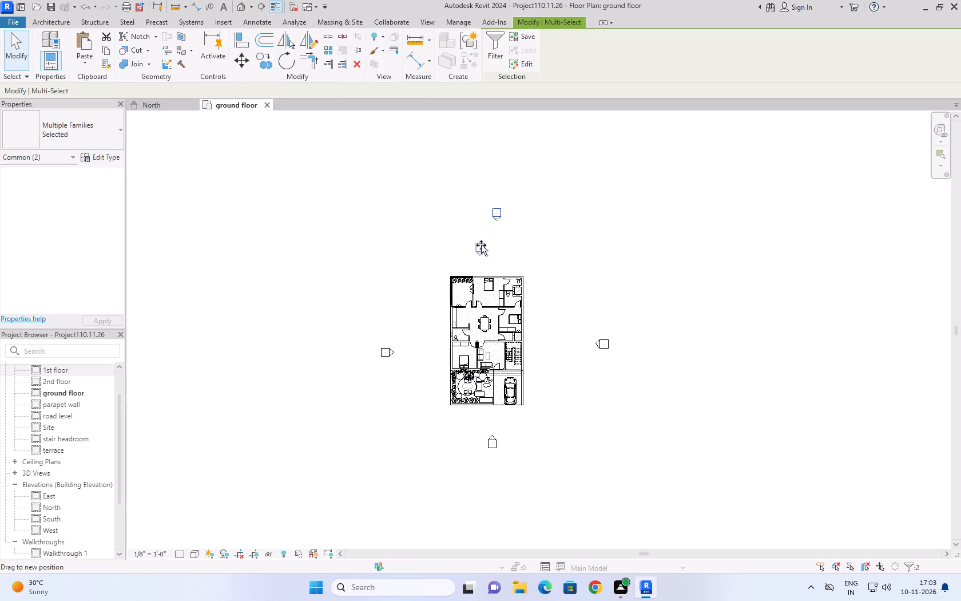
left_click_drag(481, 245, 486, 248)
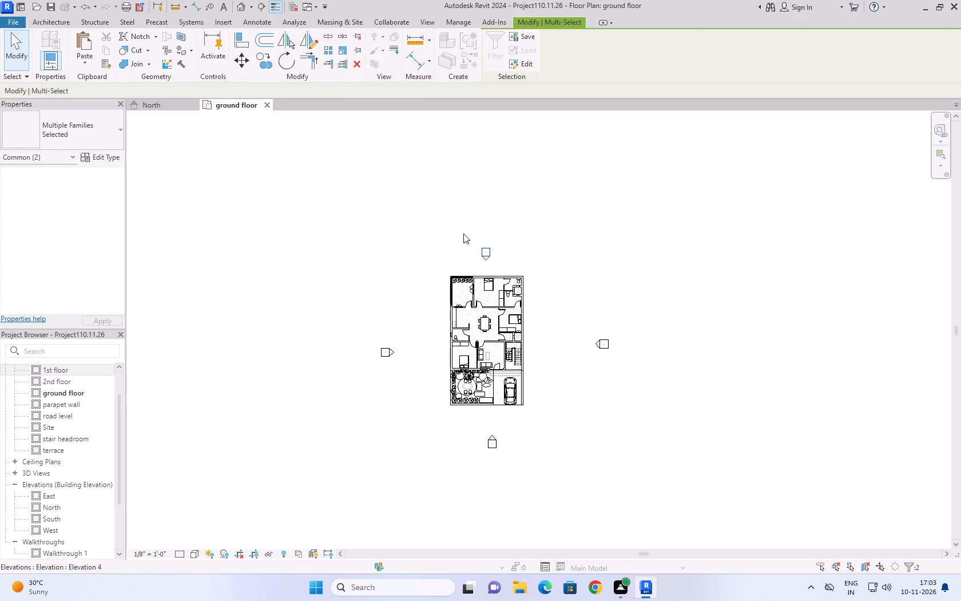
left_click_drag(463, 233, 510, 267)
left_click_drag(489, 255, 489, 239)
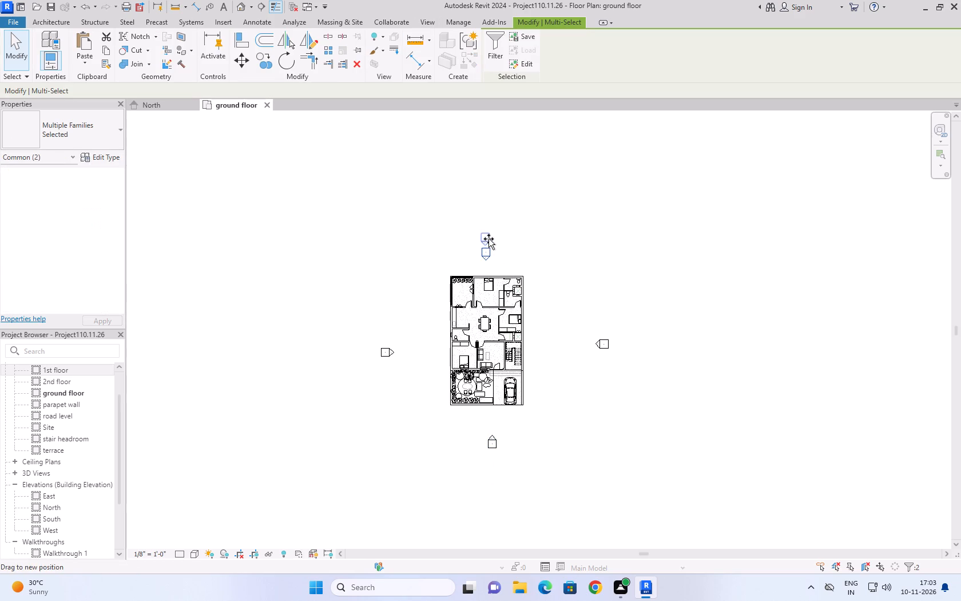
left_click_drag(489, 239, 489, 235)
left_click(545, 194)
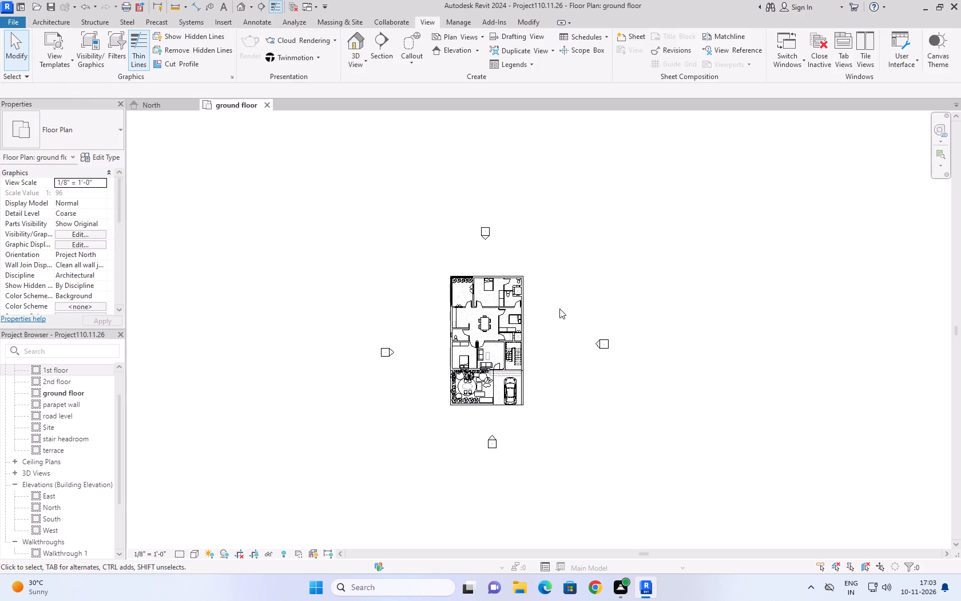
Reposition the east elevation marker nearer to the east wall of the house, roughly opposite the west marker.
left_click_drag(559, 309, 685, 437)
left_click_drag(609, 345, 567, 339)
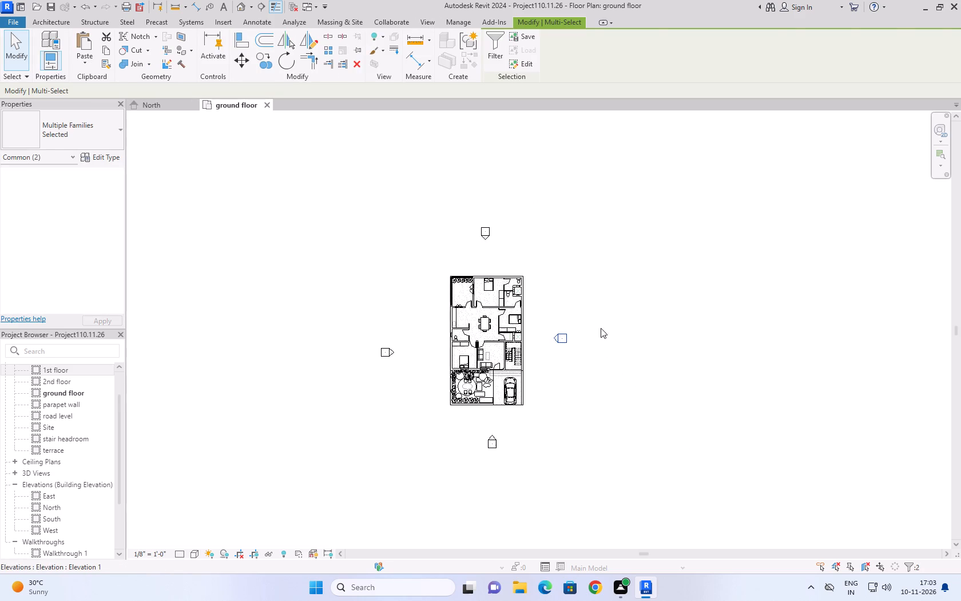
left_click(626, 314)
left_click_drag(542, 310, 617, 390)
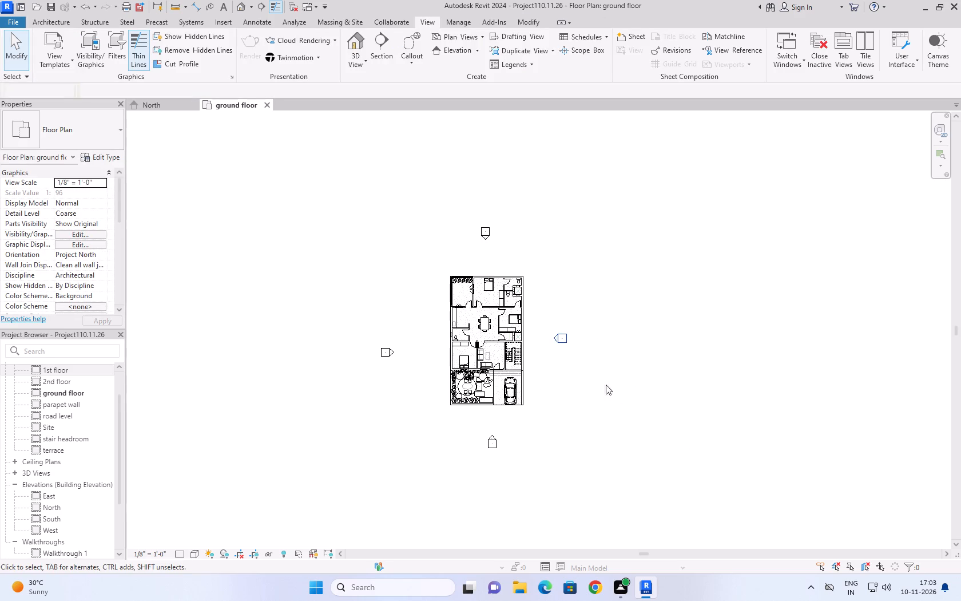
left_click_drag(562, 339, 592, 334)
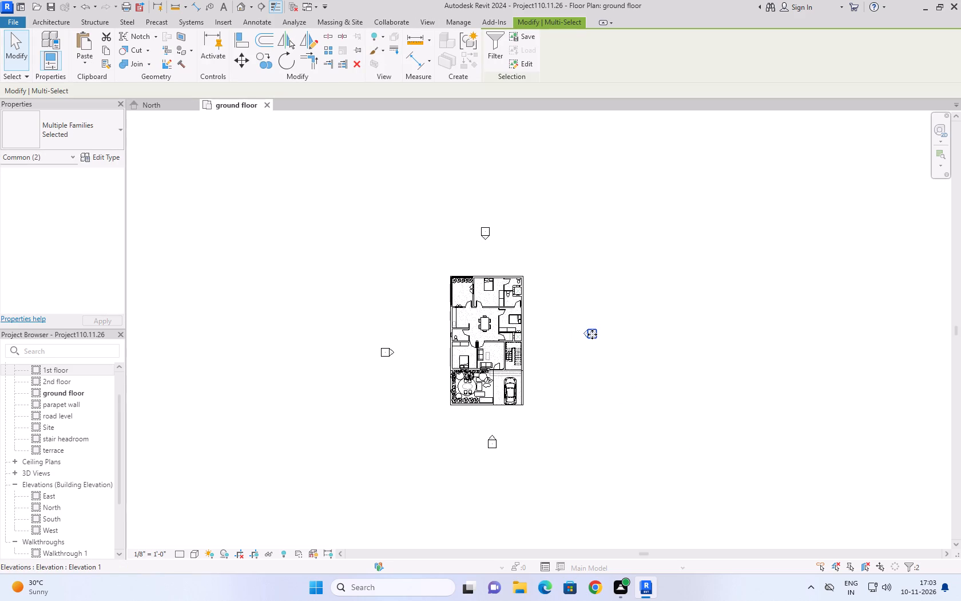
left_click_drag(576, 302, 641, 393)
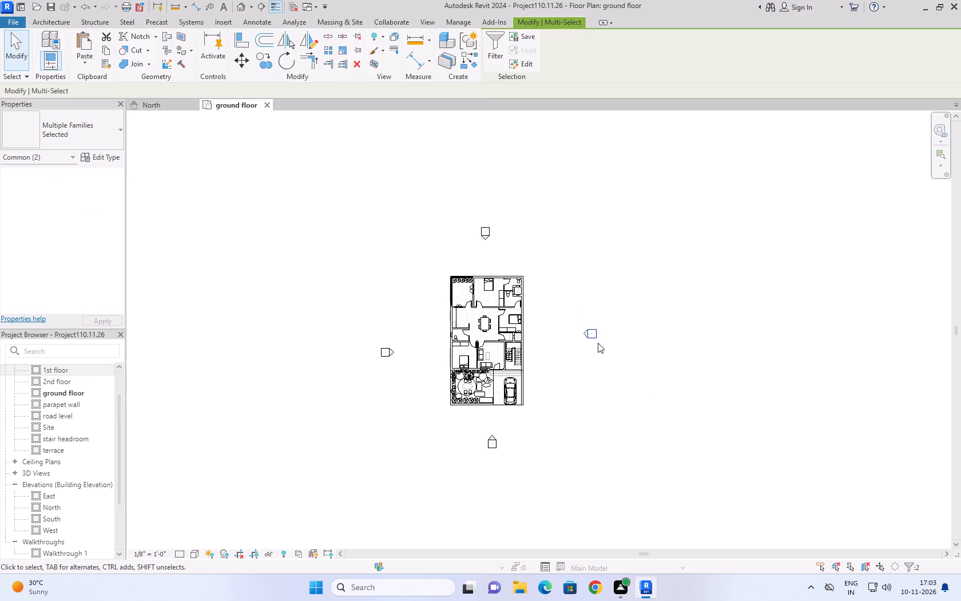
left_click_drag(595, 333, 581, 343)
left_click(655, 307)
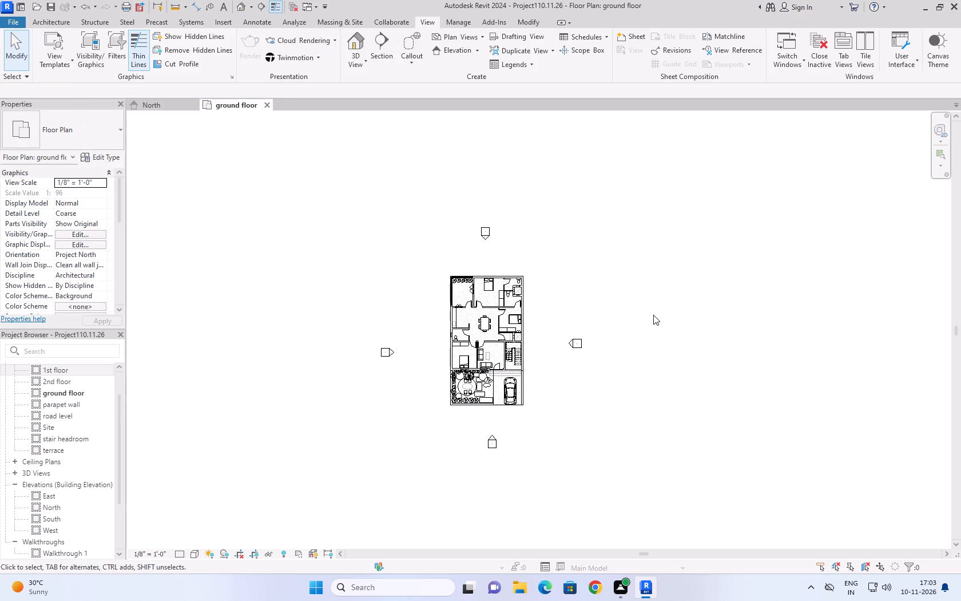
Examine the whole house and its level lines in the North elevation.
left_click(151, 106)
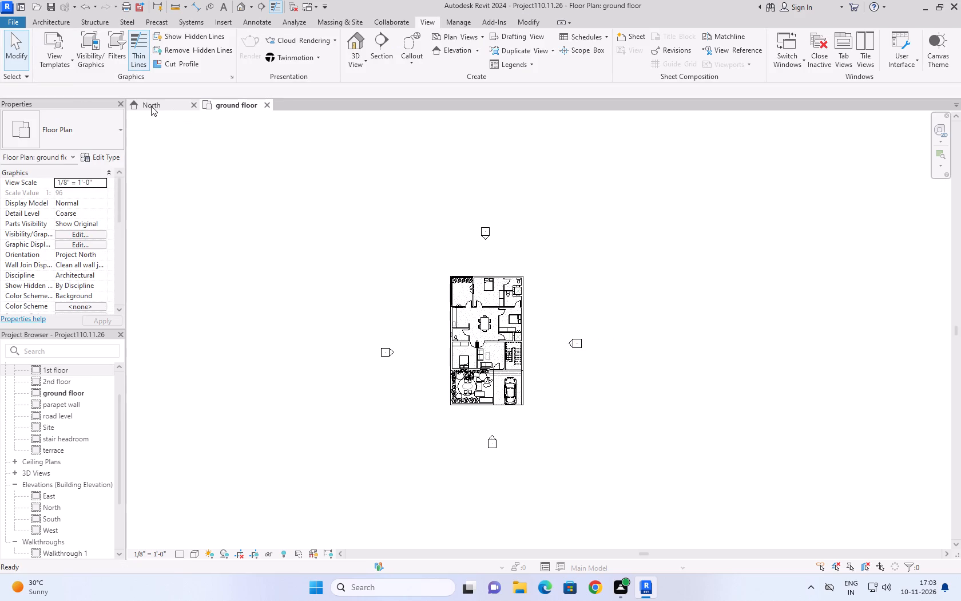
scroll(312, 600, "down", 5)
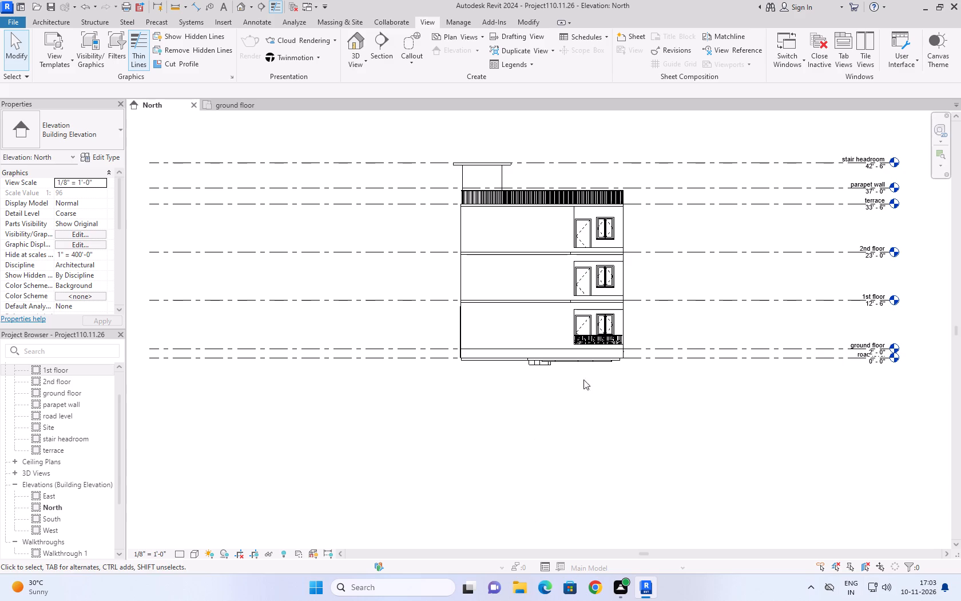
scroll(626, 335, "down", 3)
scroll(624, 384, "down", 4)
scroll(718, 408, "up", 5)
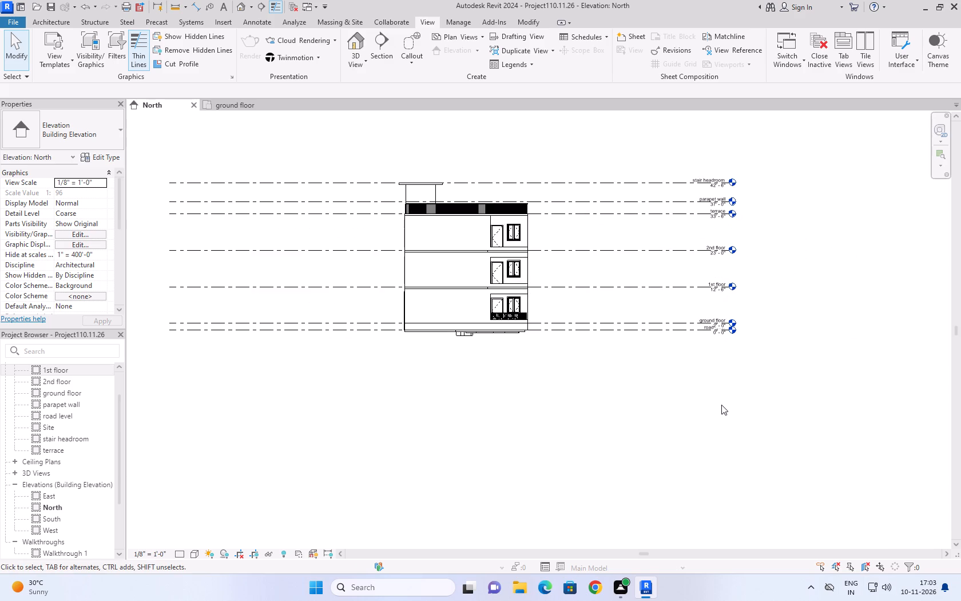
scroll(757, 310, "up", 4)
scroll(701, 302, "up", 1)
middle_click_drag(701, 302, 671, 420)
scroll(670, 420, "down", 1)
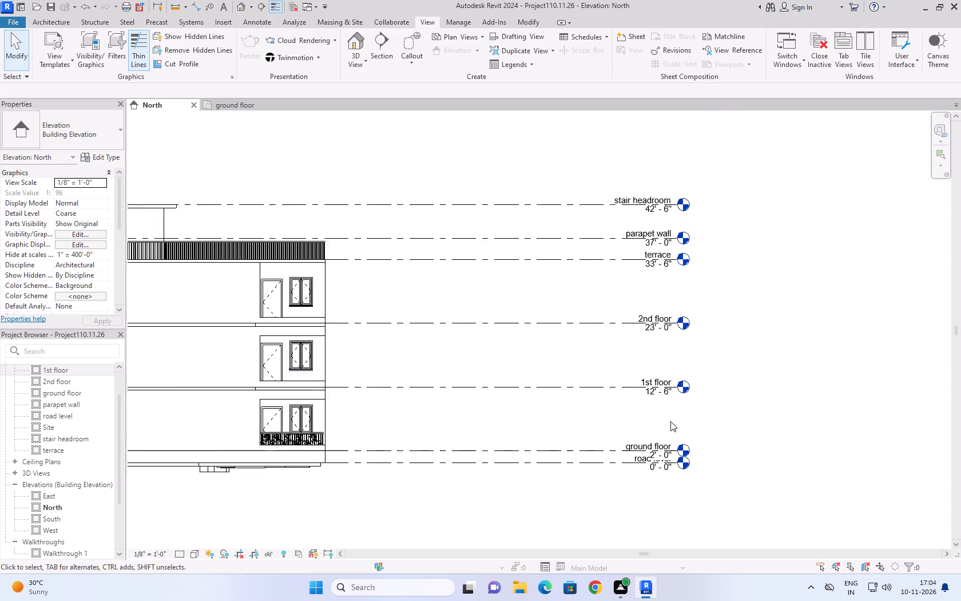
scroll(670, 421, "down", 2)
scroll(644, 370, "down", 1)
middle_click_drag(643, 375, 634, 394)
middle_click_drag(627, 348, 618, 373)
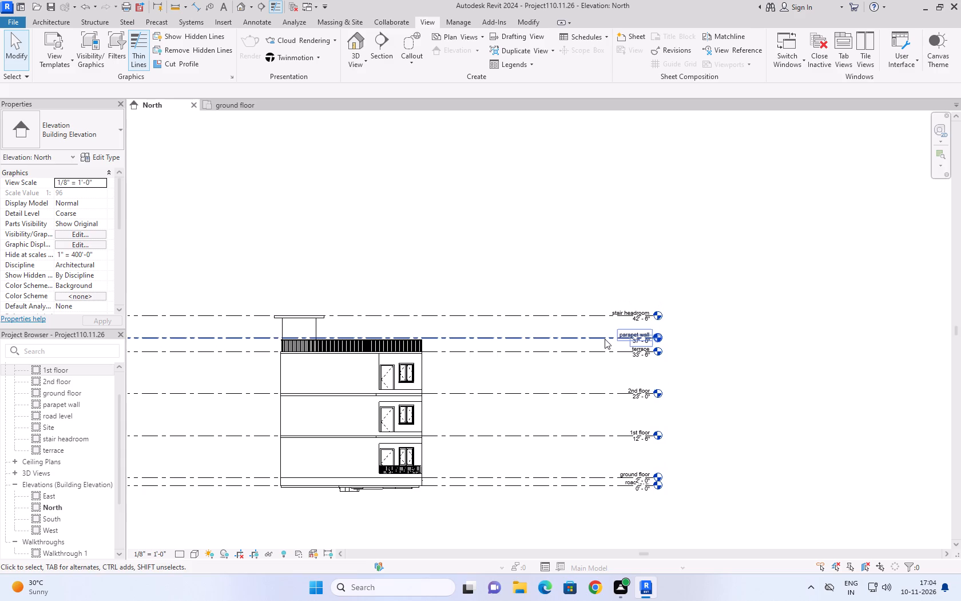
Examine the upper levels in the North elevation, from the 2nd floor to the stair headroom.
scroll(603, 339, "up", 7)
left_click(597, 351)
middle_click_drag(597, 350, 598, 364)
middle_click_drag(598, 316, 591, 335)
scroll(595, 330, "down", 3)
scroll(596, 326, "up", 2)
middle_click(596, 326)
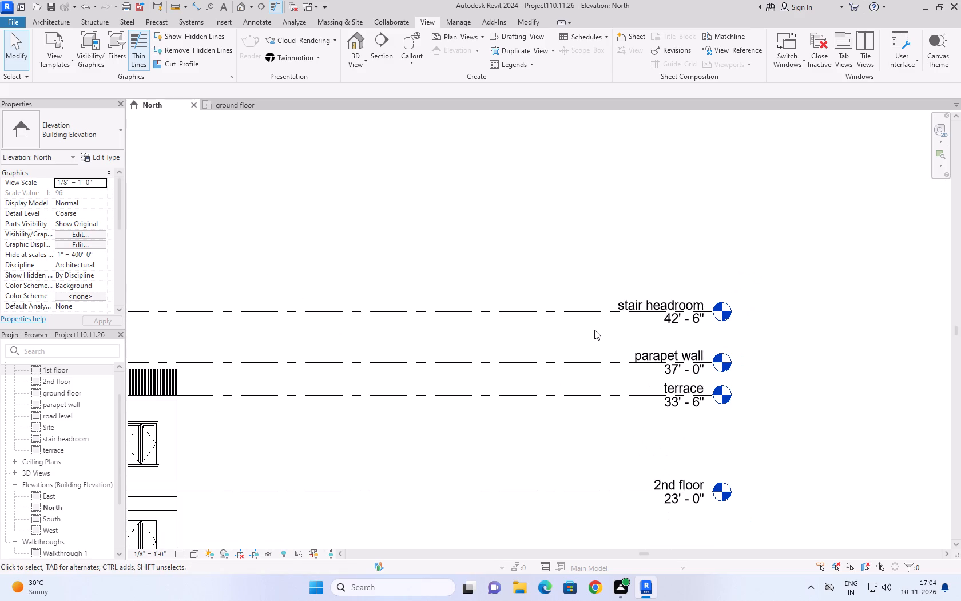
middle_click(583, 374)
scroll(583, 374, "up", 1)
scroll(587, 396, "down", 1)
middle_click(590, 416)
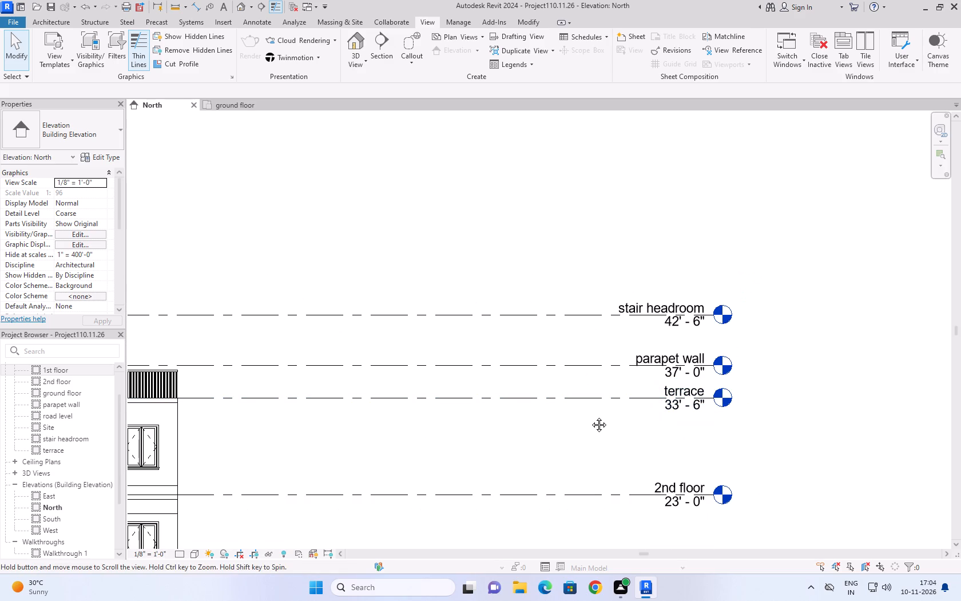
scroll(610, 371, "down", 3)
scroll(606, 462, "down", 1)
Examine the lower levels in the North elevation, from the 1st floor down to the road level.
middle_click_drag(597, 486, 600, 419)
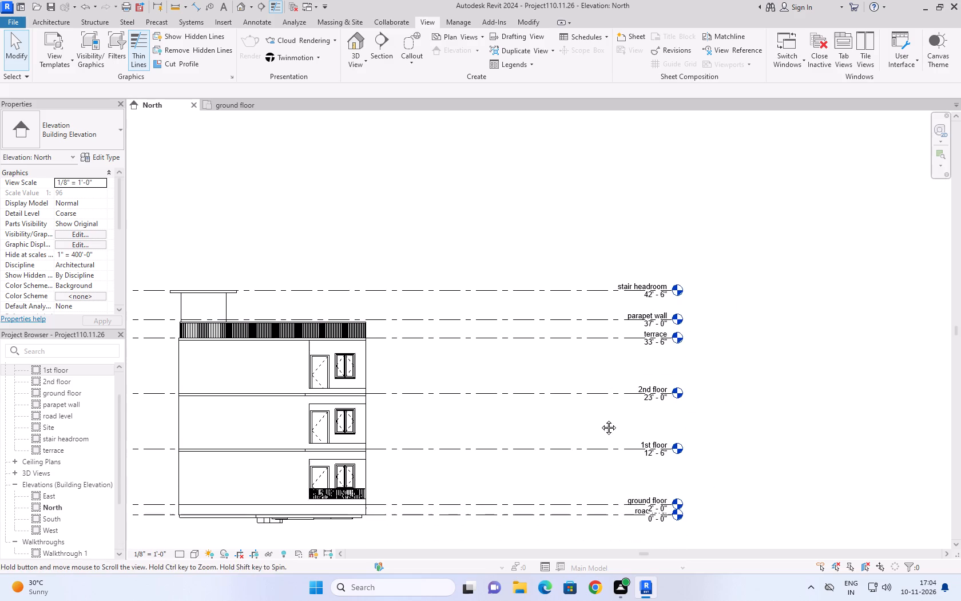
middle_click_drag(600, 419, 600, 418)
scroll(600, 418, "up", 1)
middle_click(600, 418)
middle_click_drag(611, 472, 635, 379)
scroll(614, 420, "up", 3)
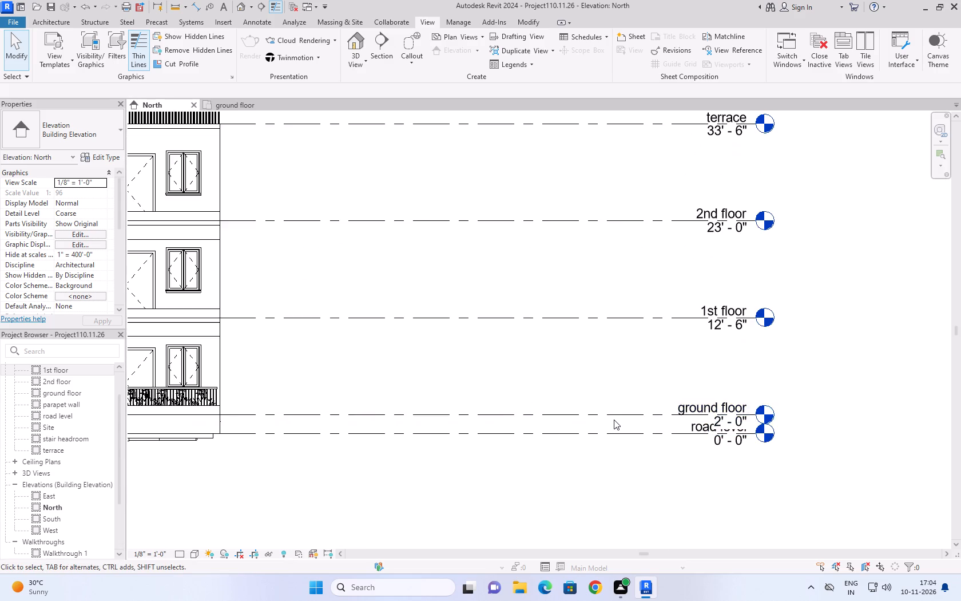
scroll(614, 420, "up", 5)
scroll(613, 421, "down", 1)
middle_click_drag(613, 422, 620, 323)
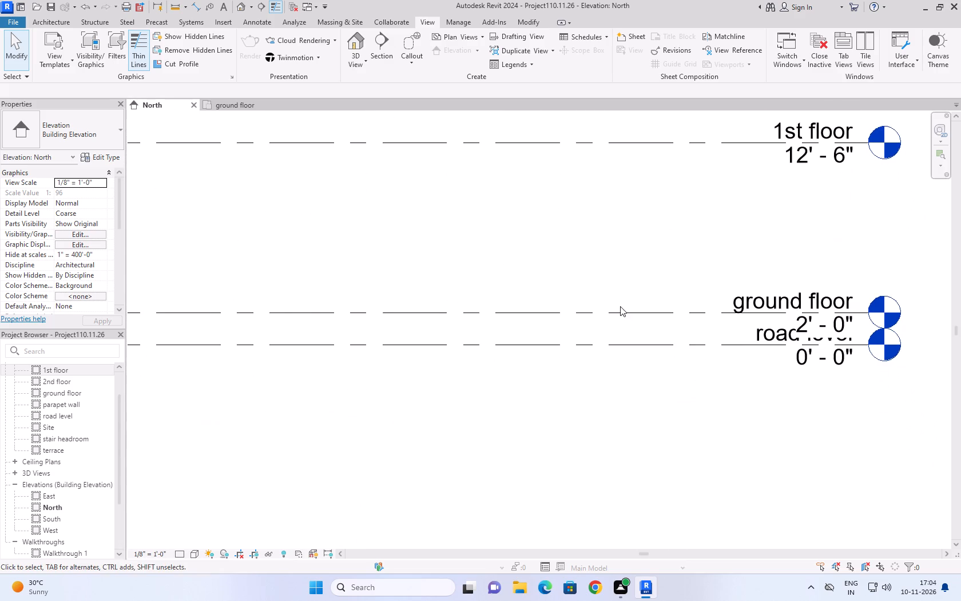
scroll(620, 306, "down", 7)
left_click(678, 399)
scroll(581, 400, "down", 4)
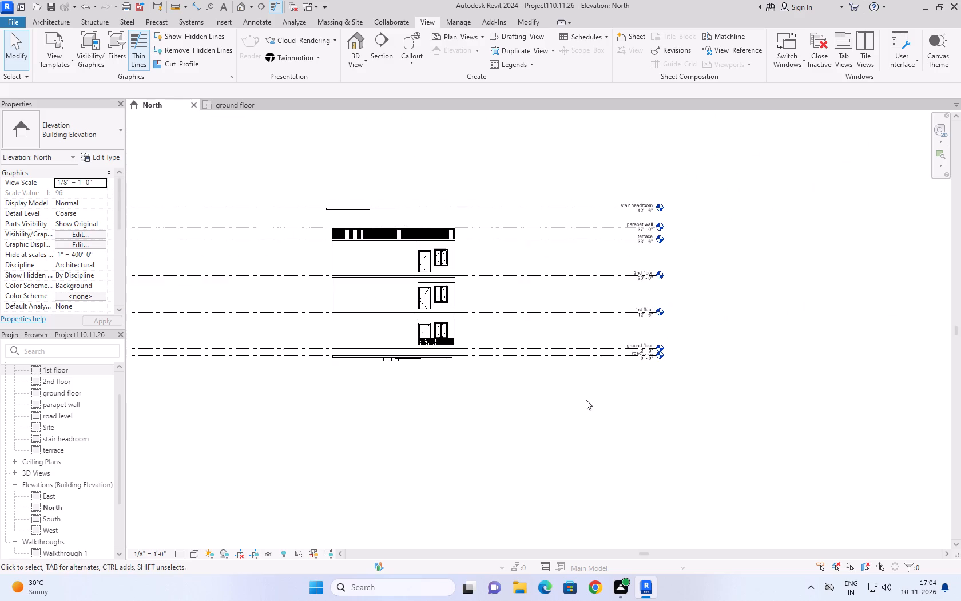
scroll(520, 432, "down", 3)
Close the ground floor plan and open the 1st floor plan.
left_click(239, 100)
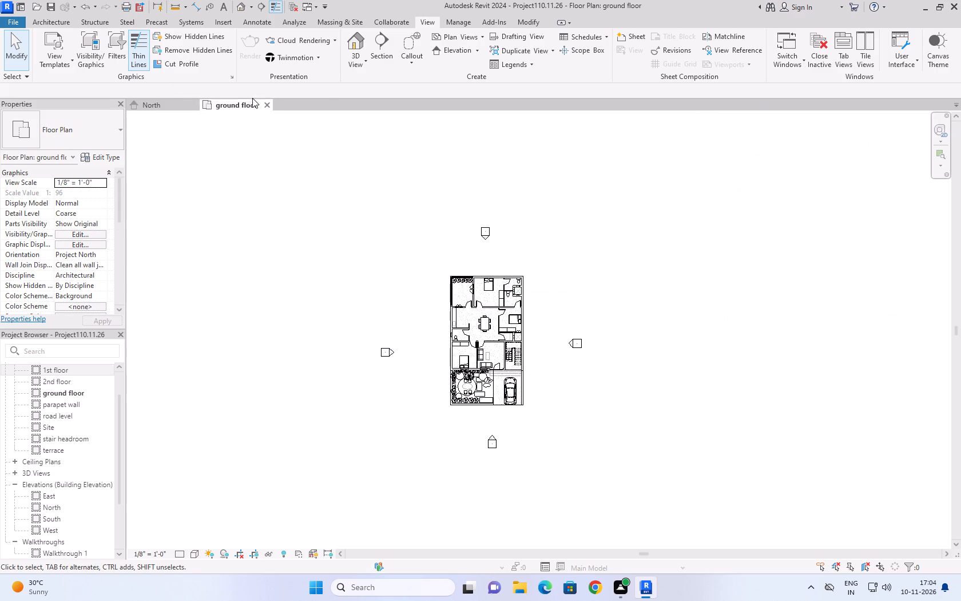
left_click(267, 106)
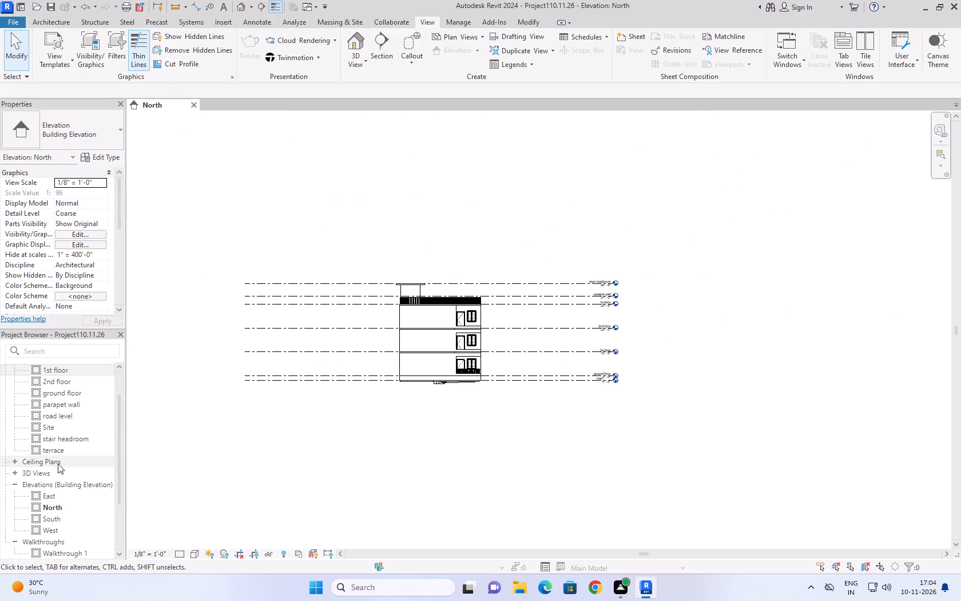
scroll(68, 433, "down", 4)
scroll(10, 424, "up", 4)
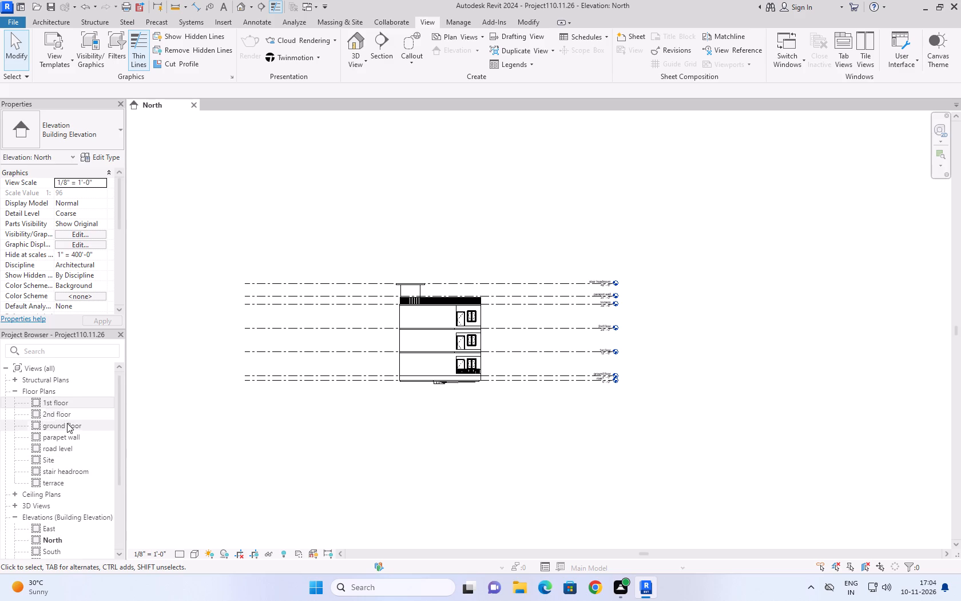
double_click(72, 401)
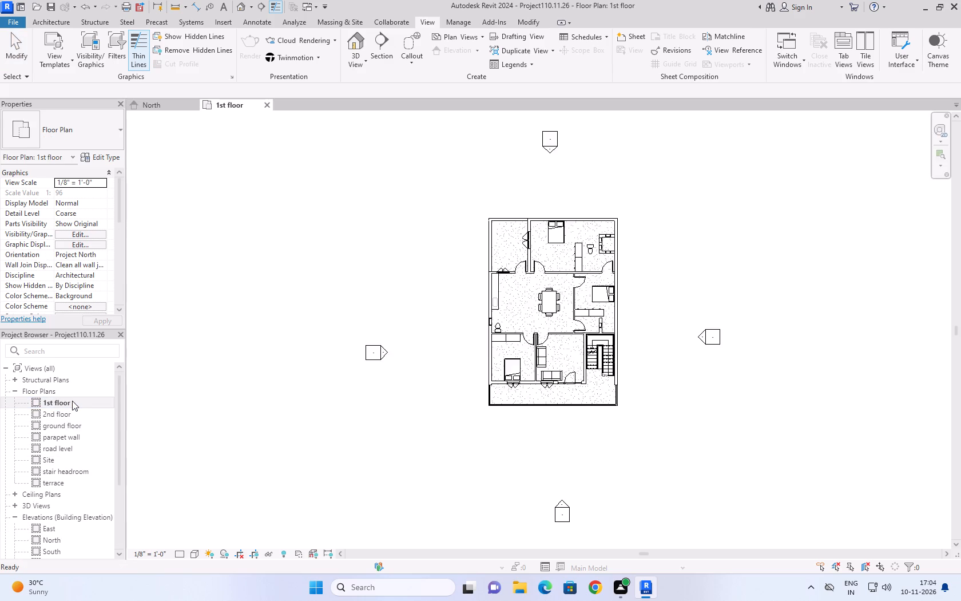
Place a perspective camera on the 1st floor plan outside the stair-side front corner, aimed diagonally across the house.
left_click(355, 59)
left_click(395, 108)
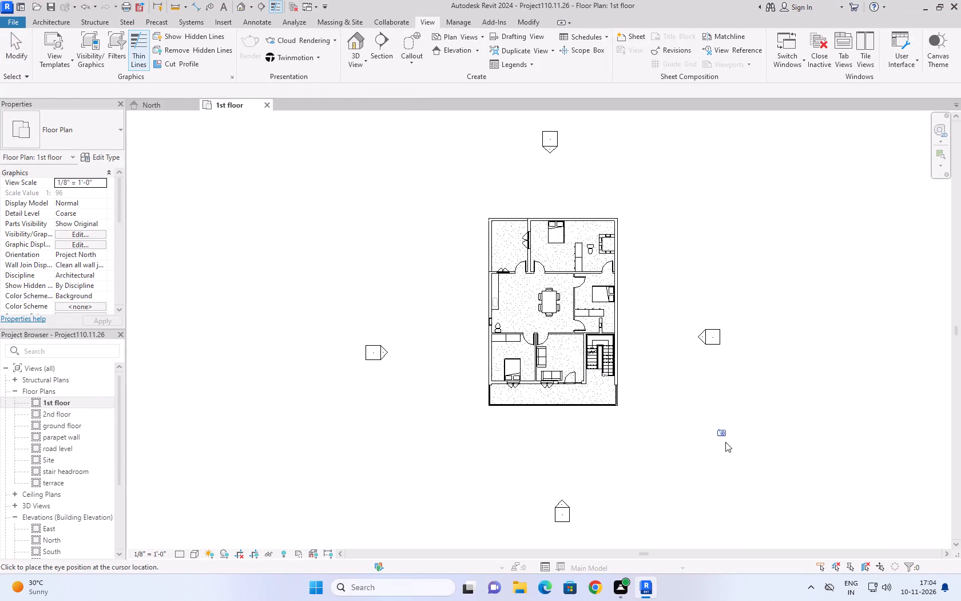
left_click(728, 458)
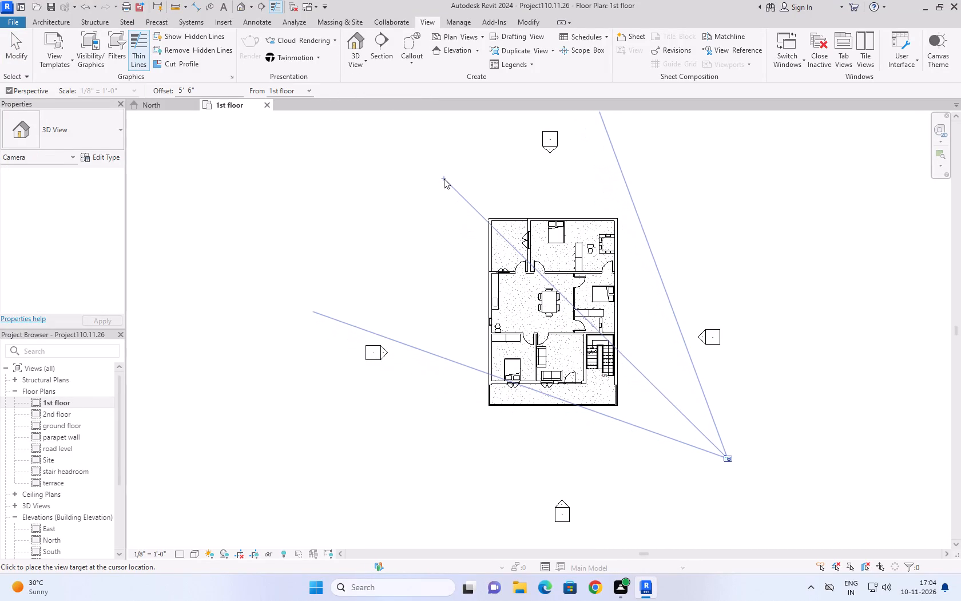
left_click(433, 213)
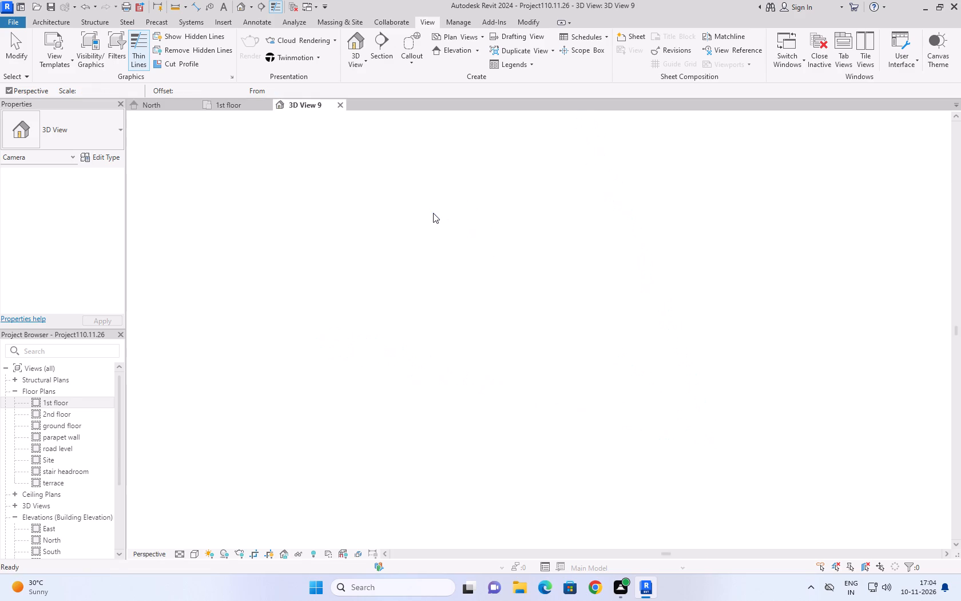
Enlarge the camera view's crop region on all four sides to take in the whole house and front yard.
scroll(533, 248, "down", 9)
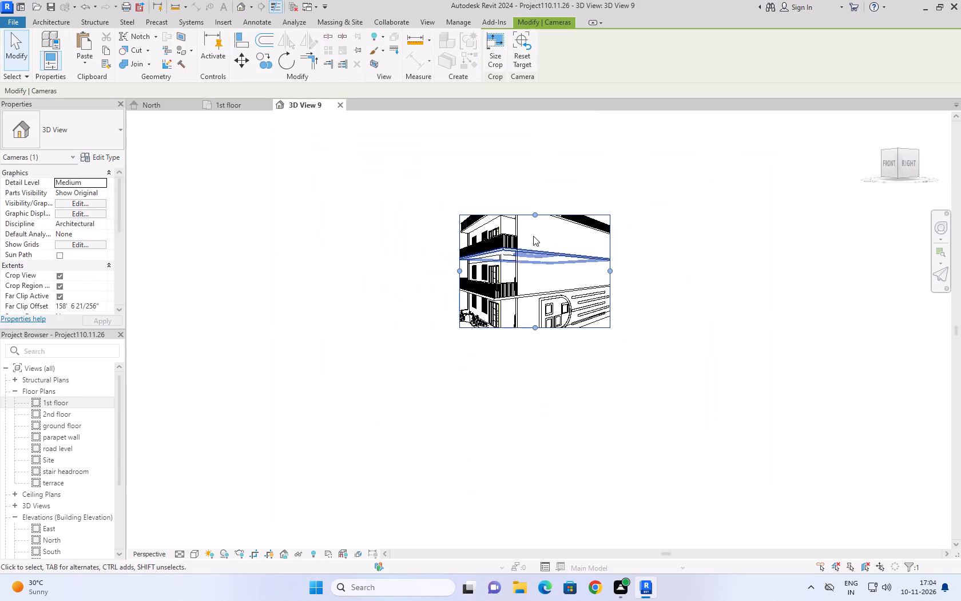
left_click_drag(534, 216, 534, 147)
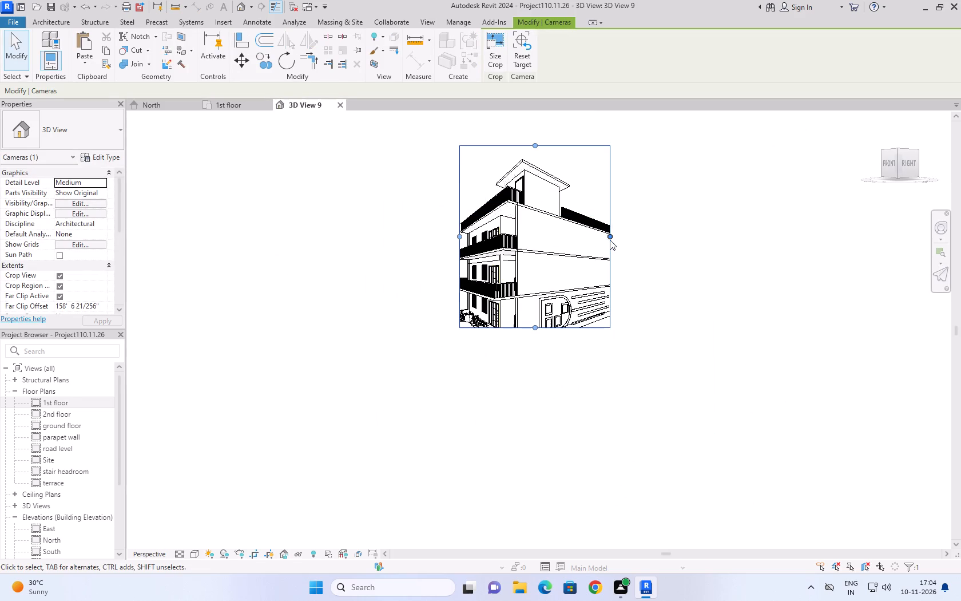
left_click_drag(610, 239, 685, 247)
left_click_drag(572, 327, 562, 409)
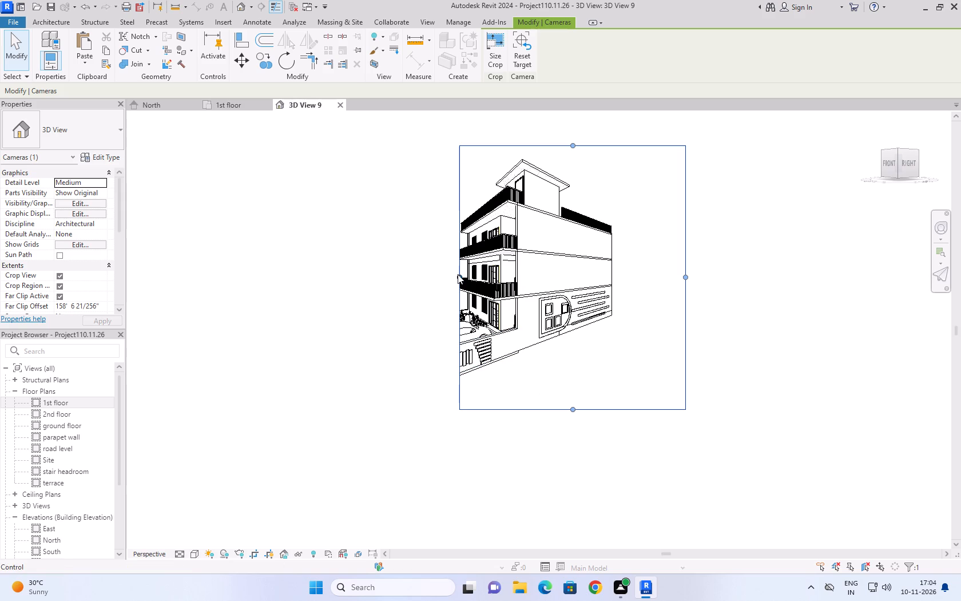
left_click_drag(458, 274, 337, 274)
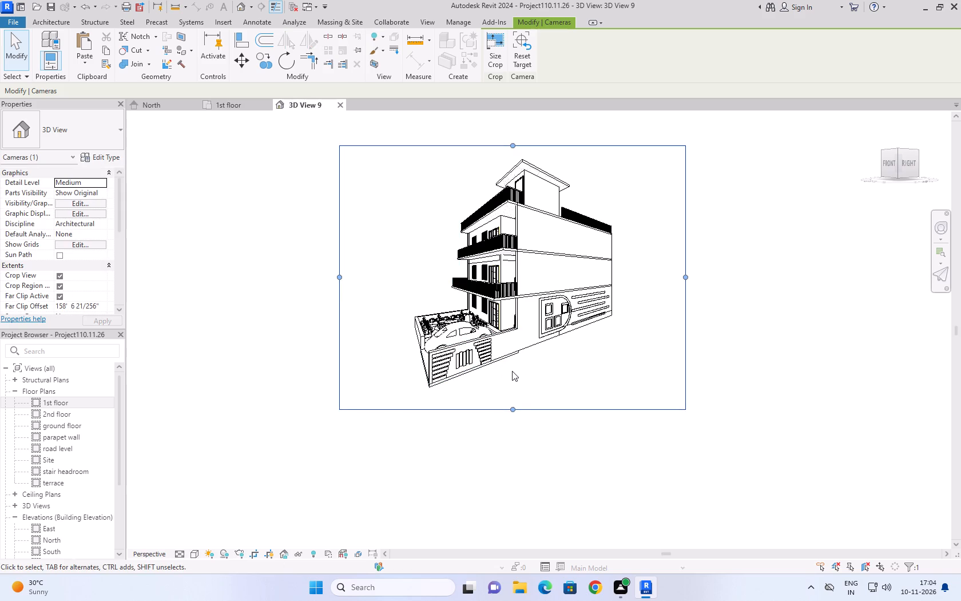
Orbit the camera to a raised front-left view of the house that shows the garden seating and parked car.
scroll(512, 371, "up", 5)
middle_click_drag(526, 355, 507, 484)
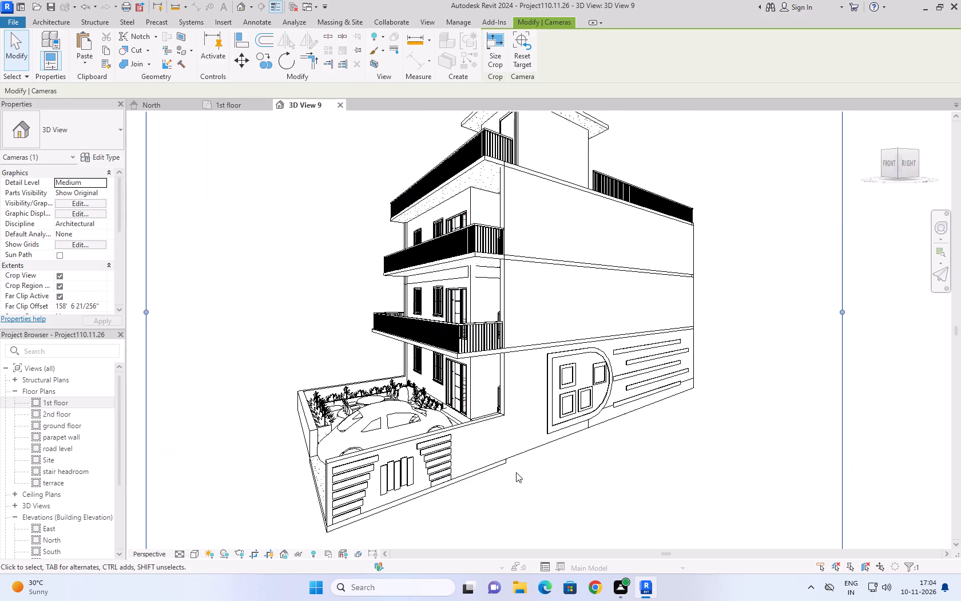
scroll(517, 472, "down", 2)
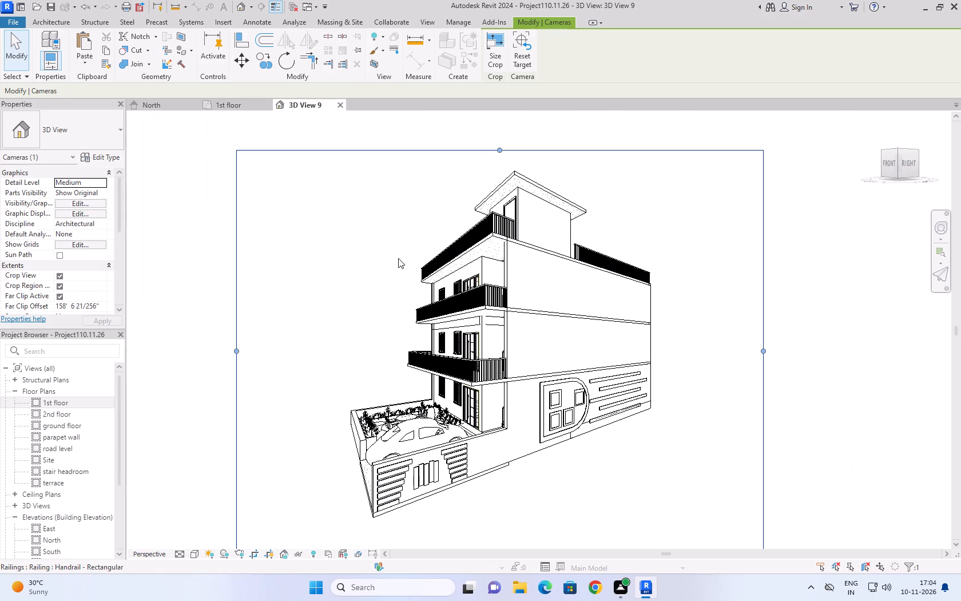
right_click_drag(398, 258, 425, 322, "shift")
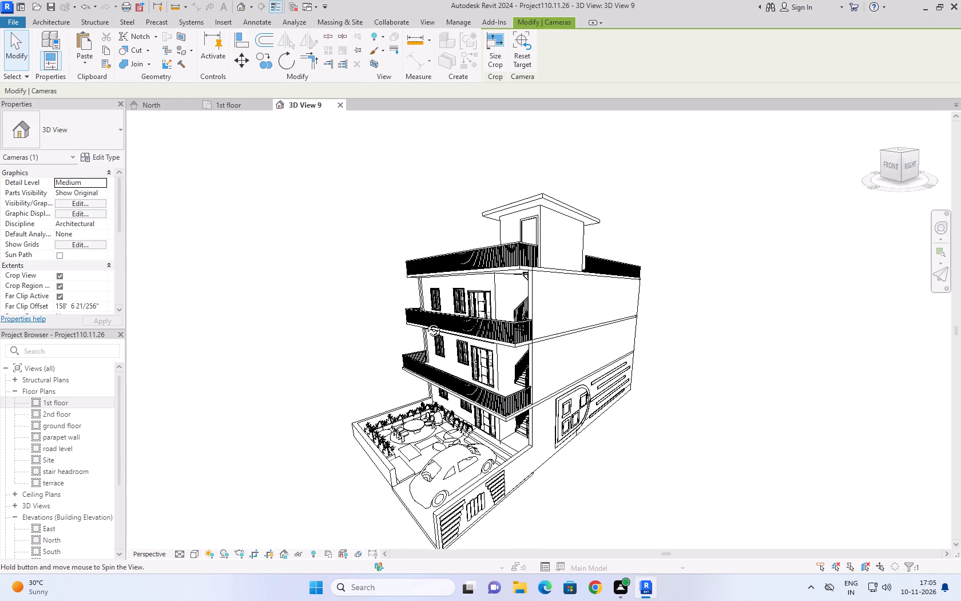
right_click_drag(425, 322, 682, 319, "shift")
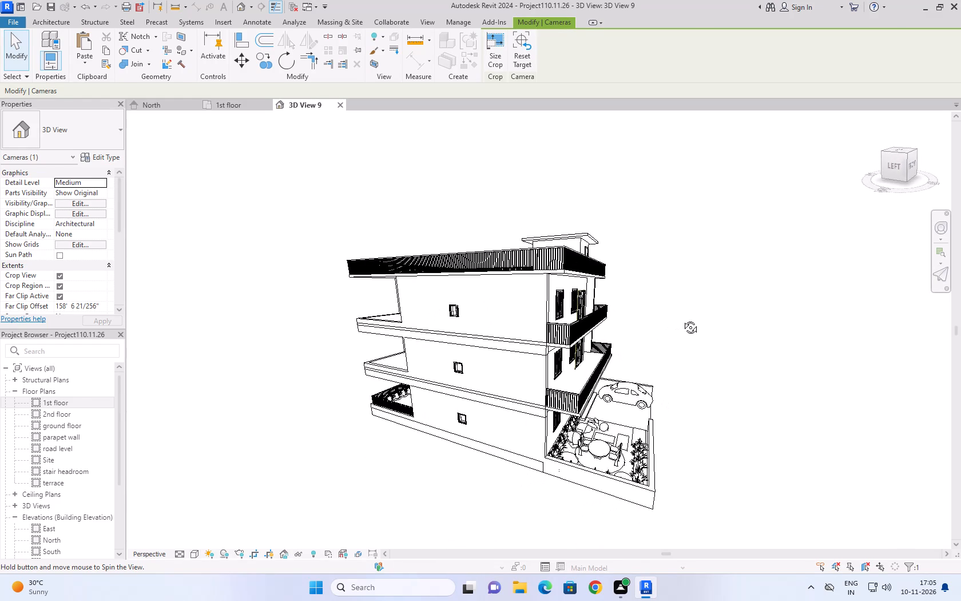
right_click_drag(682, 319, 738, 379, "shift")
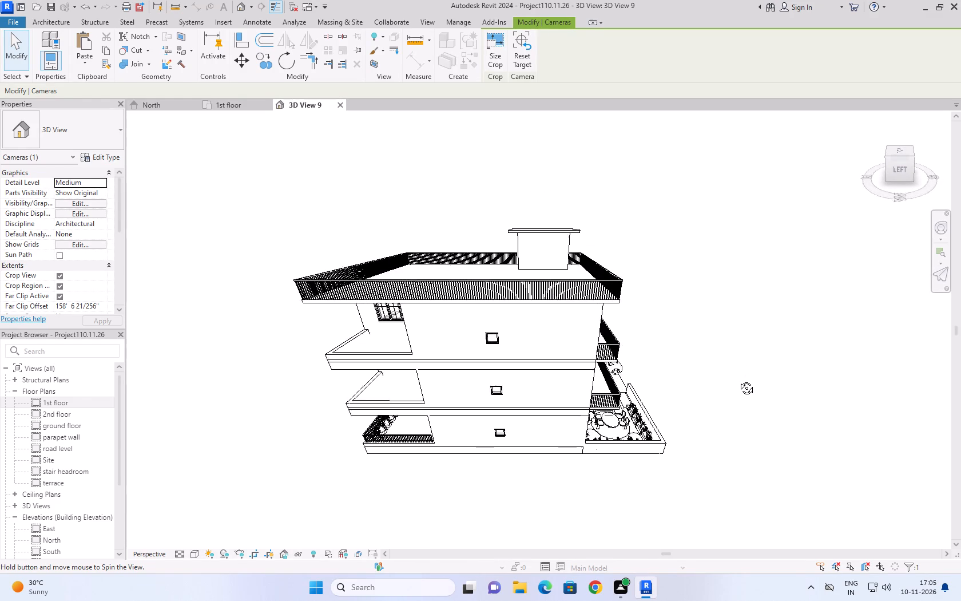
right_click_drag(738, 379, 626, 404, "shift")
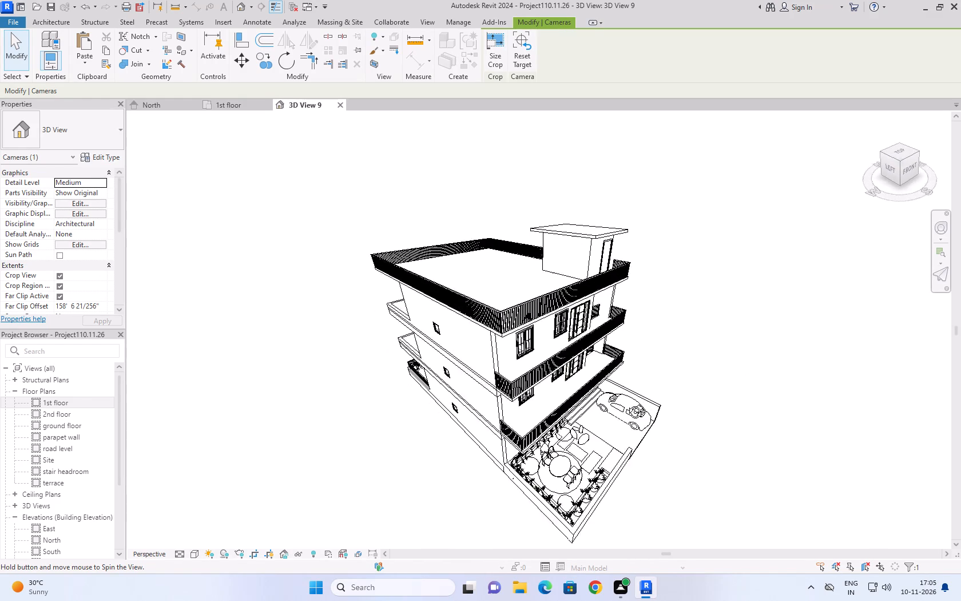
right_click_drag(626, 404, 586, 342, "shift")
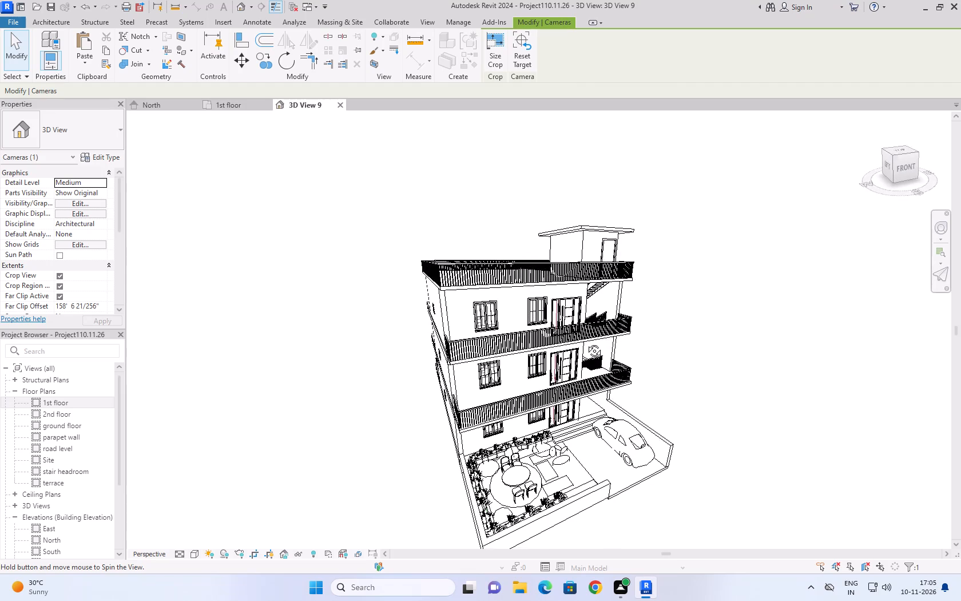
right_click_drag(586, 342, 594, 330, "shift")
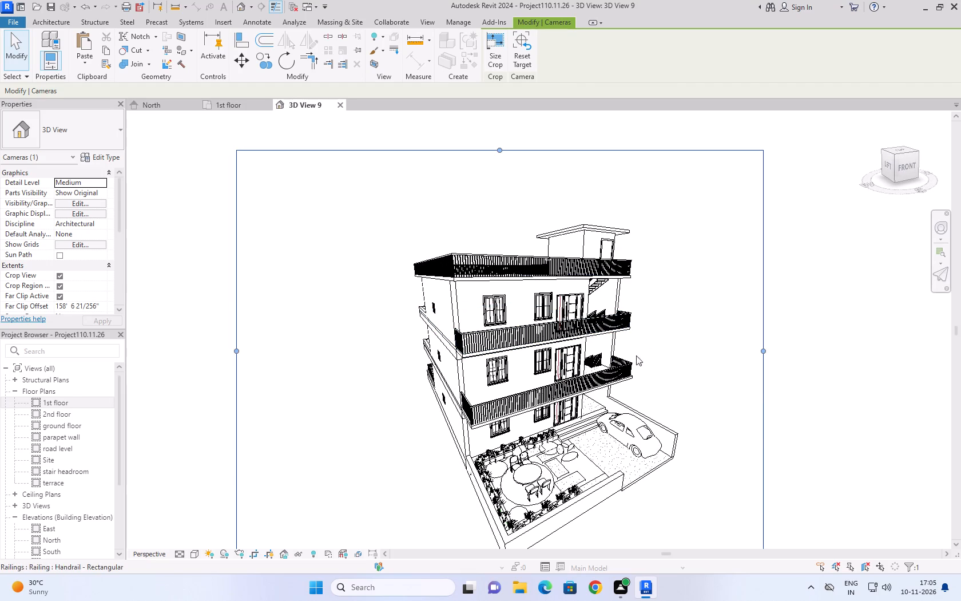
Adjust the crop region's bottom edge and lower its top edge to just above the stair headroom roof.
scroll(599, 388, "up", 2)
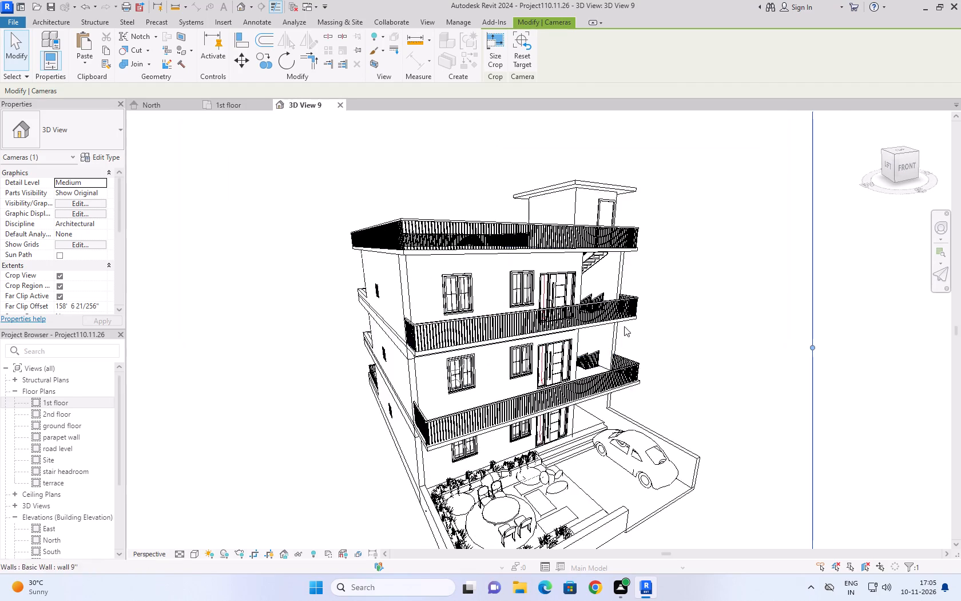
scroll(624, 326, "up", 1)
scroll(672, 231, "down", 4)
scroll(731, 449, "up", 2)
scroll(718, 337, "up", 1)
middle_click_drag(718, 337, 677, 386)
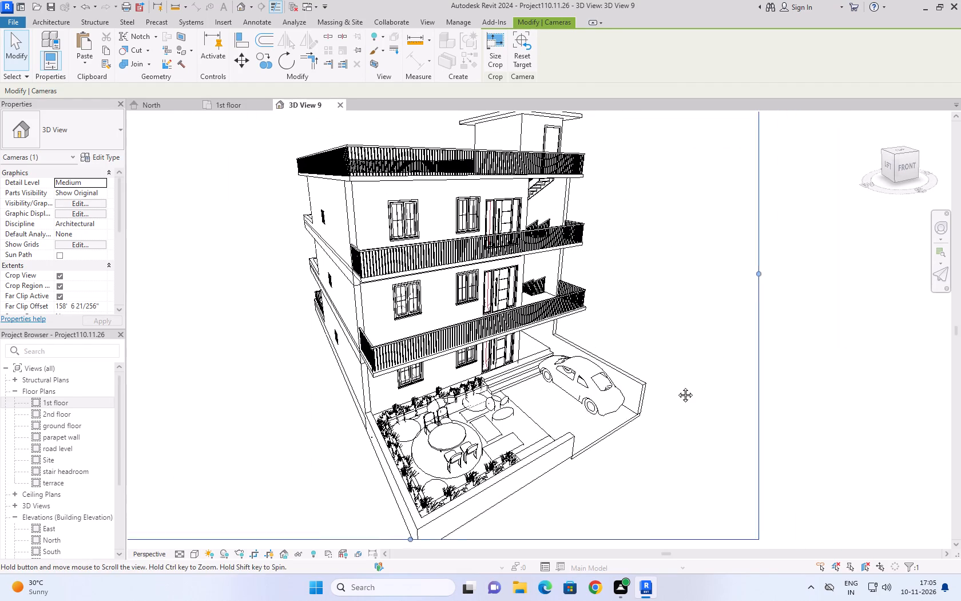
middle_click_drag(677, 386, 666, 400)
scroll(674, 355, "down", 1)
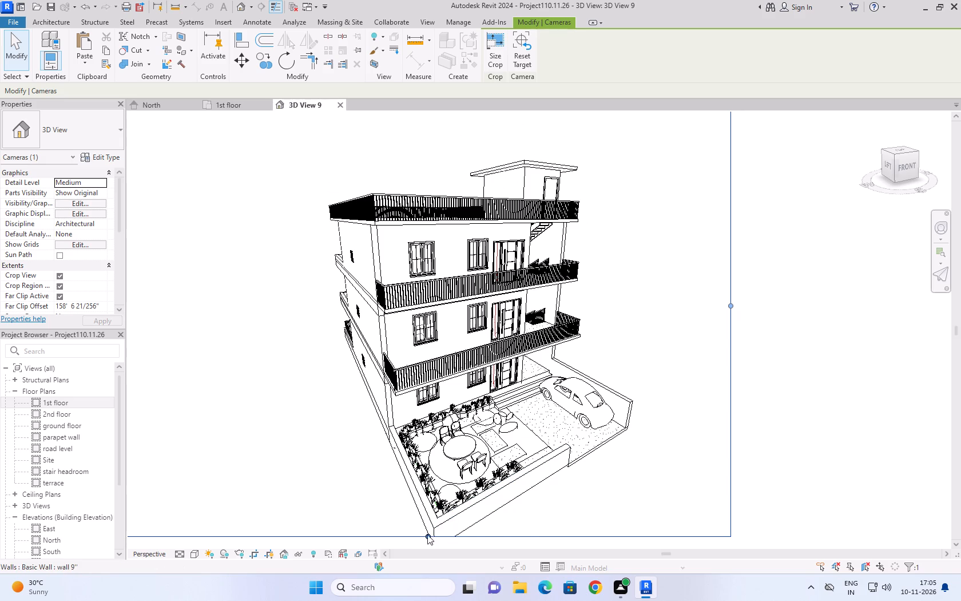
left_click_drag(426, 536, 425, 543)
scroll(585, 409, "down", 3)
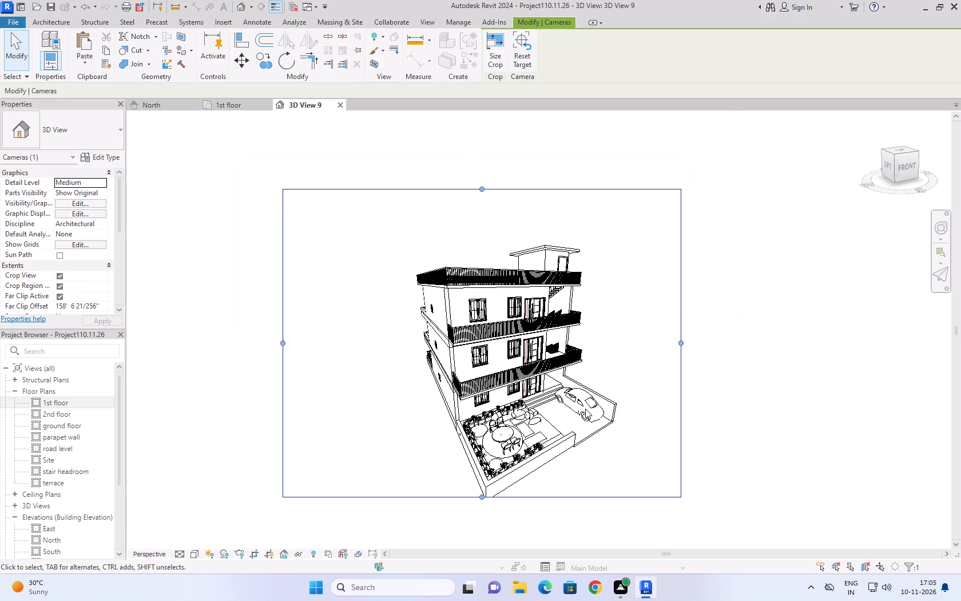
left_click_drag(483, 190, 477, 233)
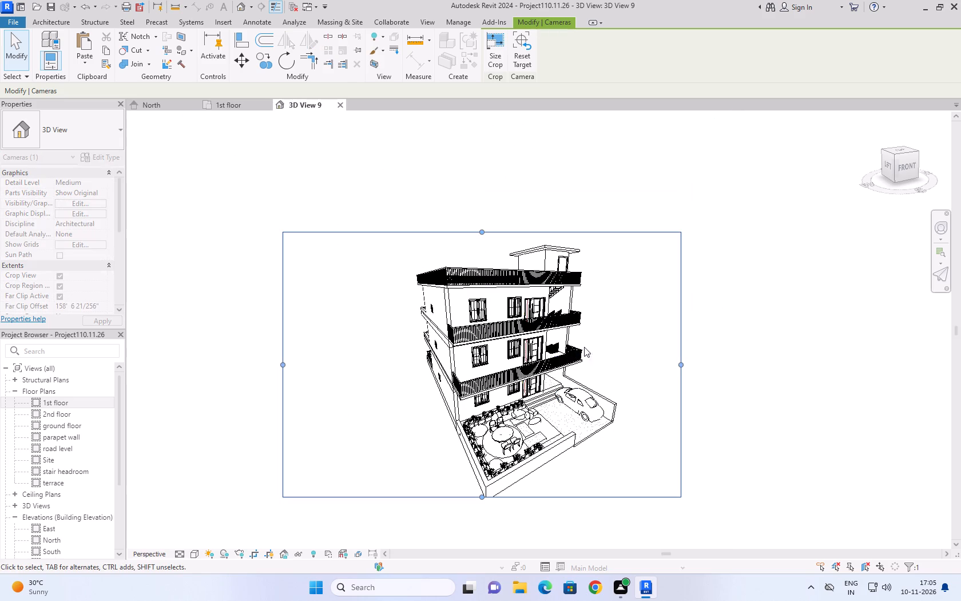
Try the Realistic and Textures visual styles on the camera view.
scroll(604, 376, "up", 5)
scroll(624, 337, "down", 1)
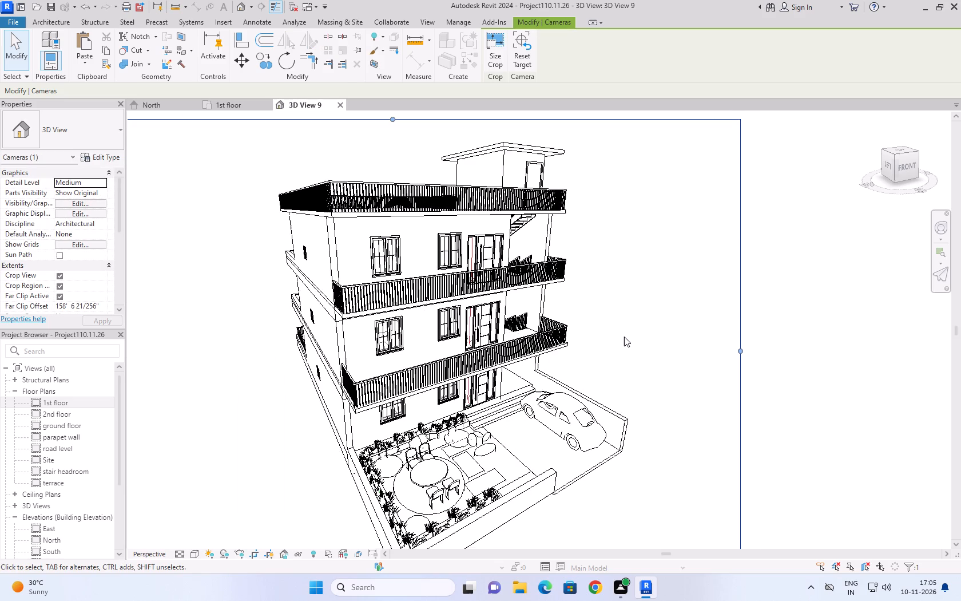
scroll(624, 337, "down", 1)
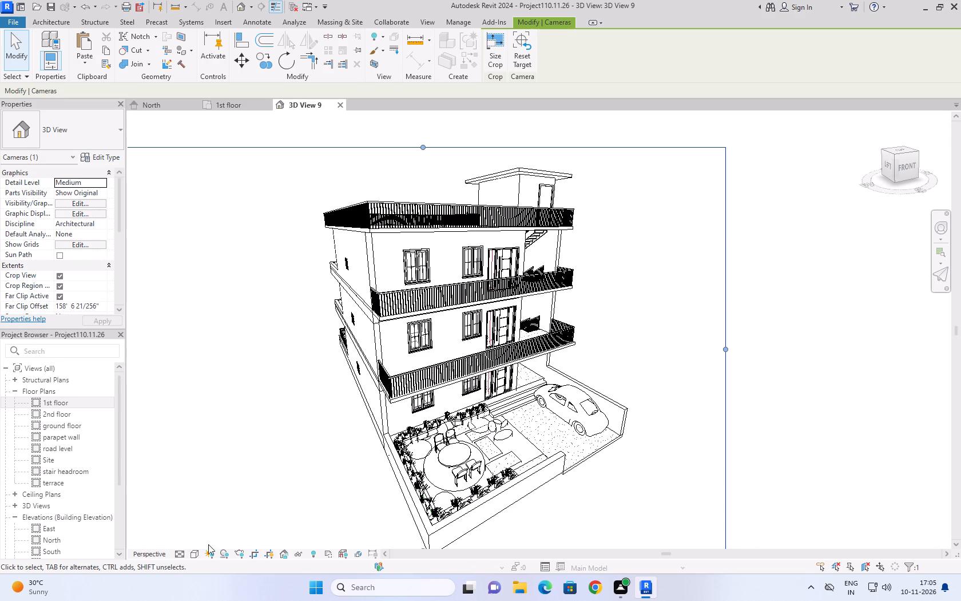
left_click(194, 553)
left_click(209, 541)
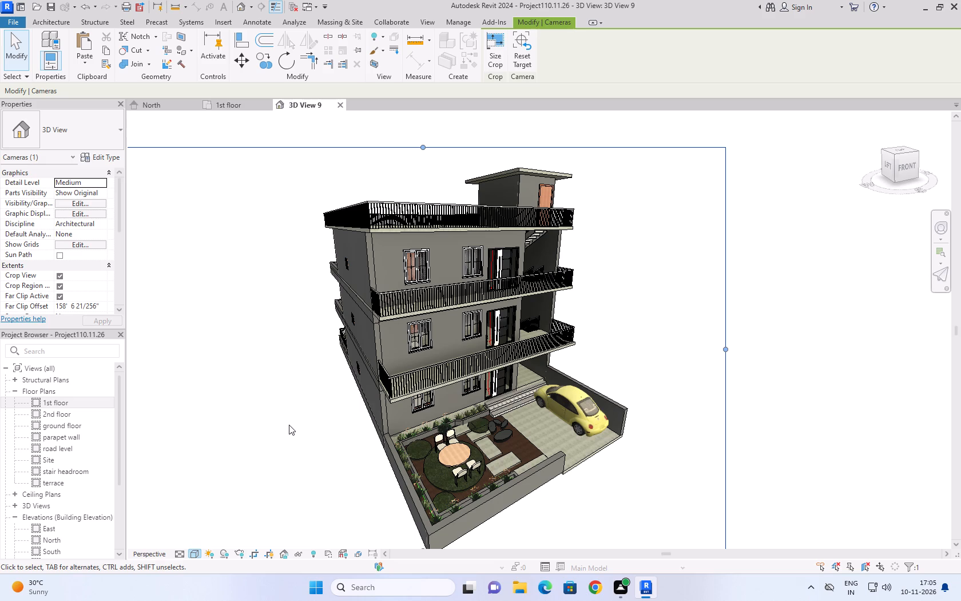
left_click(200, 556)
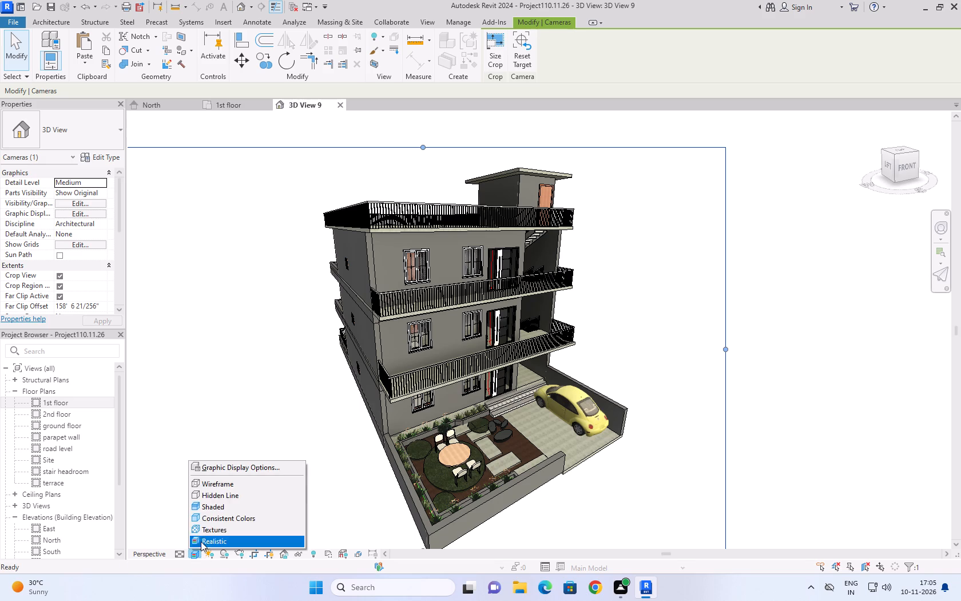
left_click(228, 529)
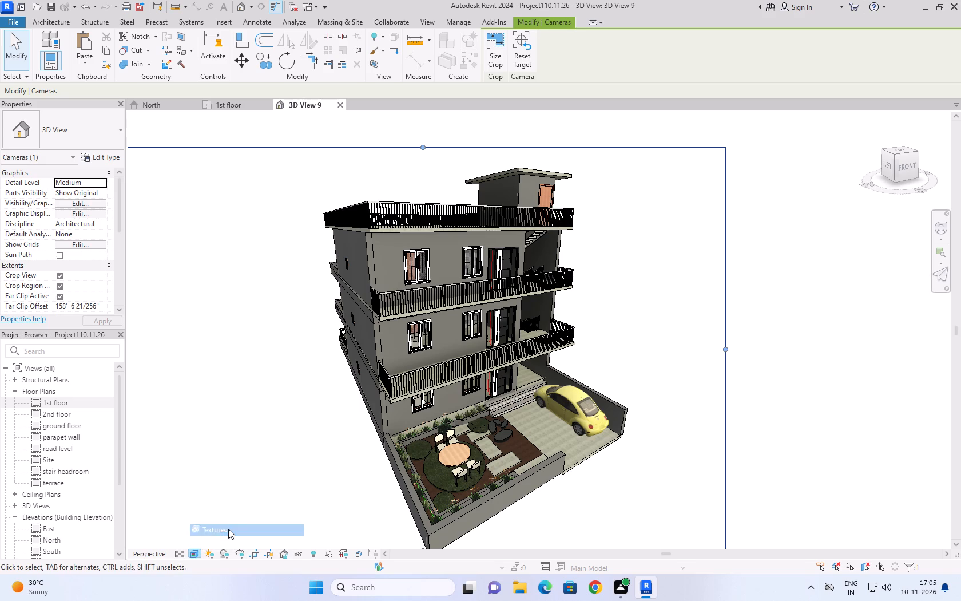
Set the camera view's visual style to Wireframe.
left_click(198, 549)
left_click(220, 487)
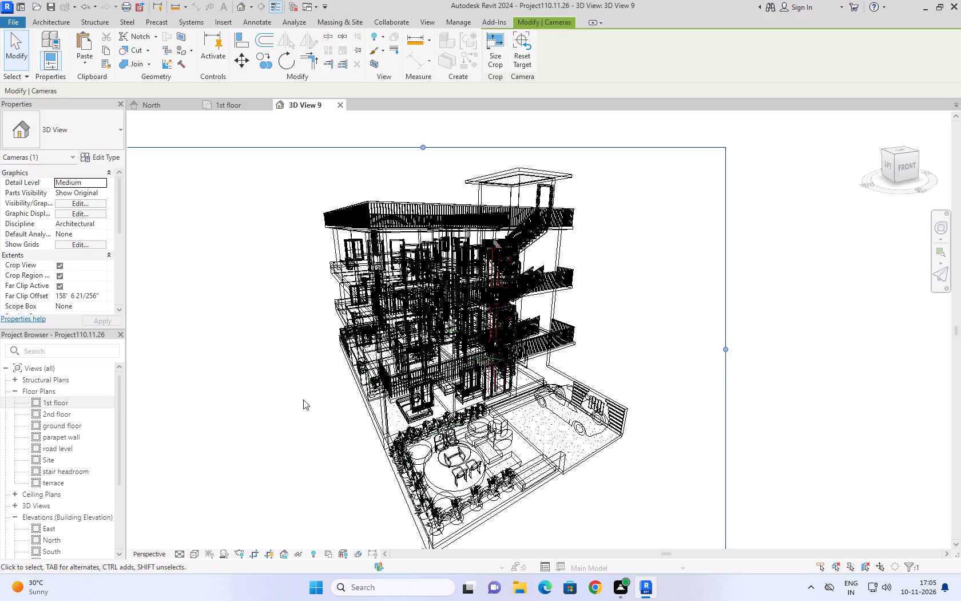
Render the camera view at Medium quality with printer resolution at 150 DPI.
type("rr")
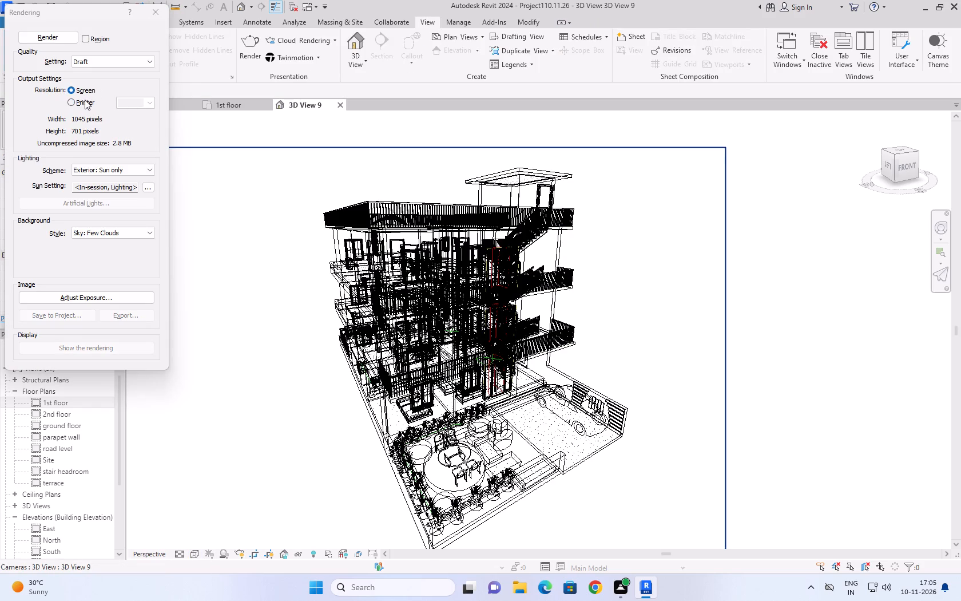
left_click(84, 101)
left_click(104, 59)
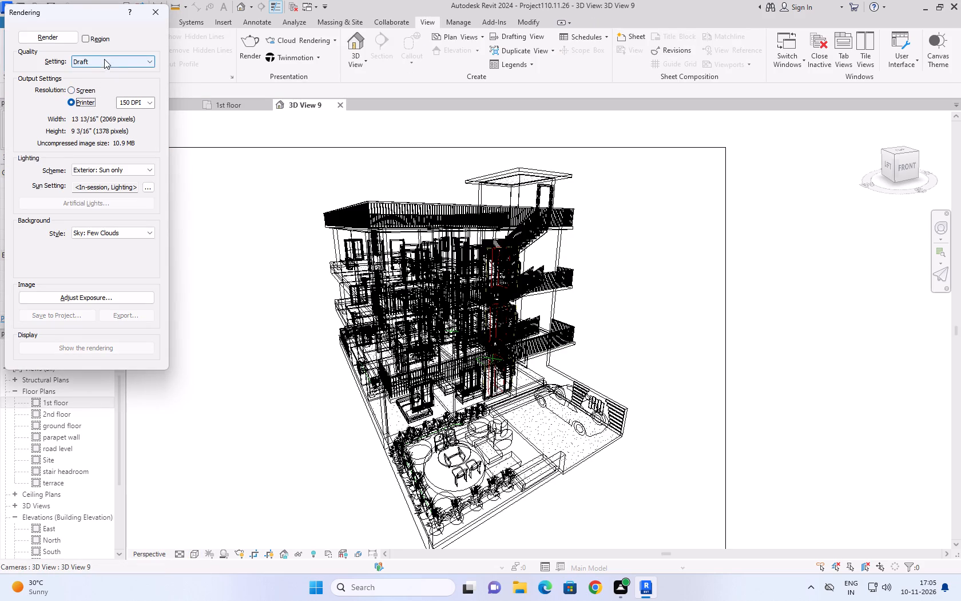
left_click(104, 79)
left_click(62, 40)
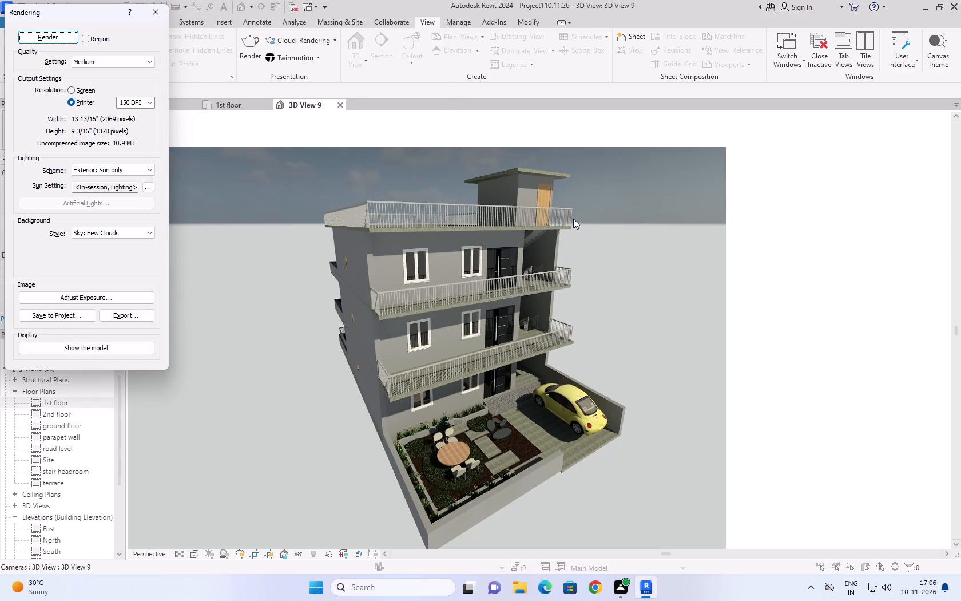
Export the rendered image to the Desktop as a JPEG named 3D View 9.10.11.26 and close the rendering settings.
scroll(814, 167, "up", 1)
scroll(367, 343, "down", 1)
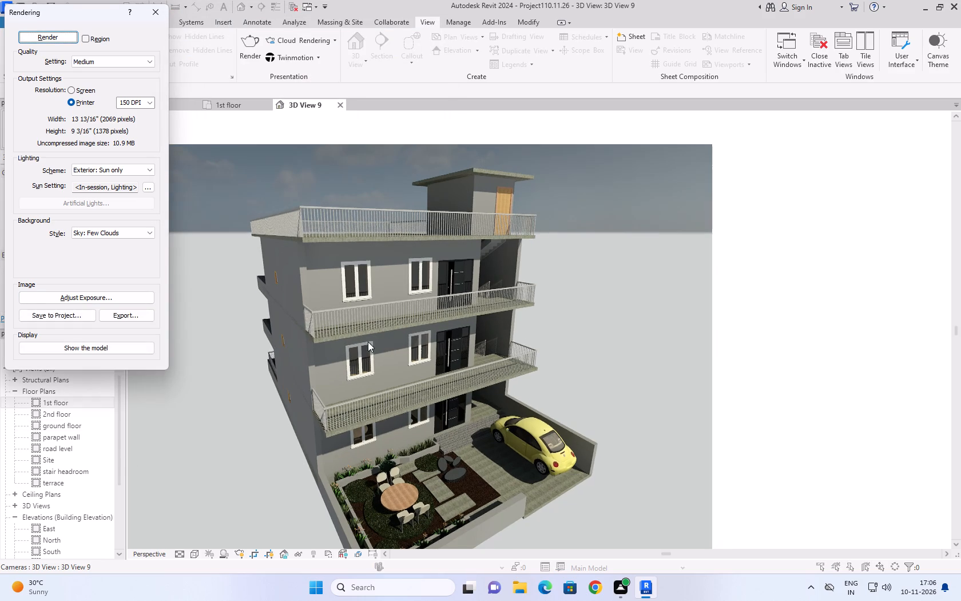
scroll(368, 342, "down", 2)
scroll(414, 521, "up", 3)
scroll(442, 468, "down", 2)
middle_click_drag(432, 442, 507, 466)
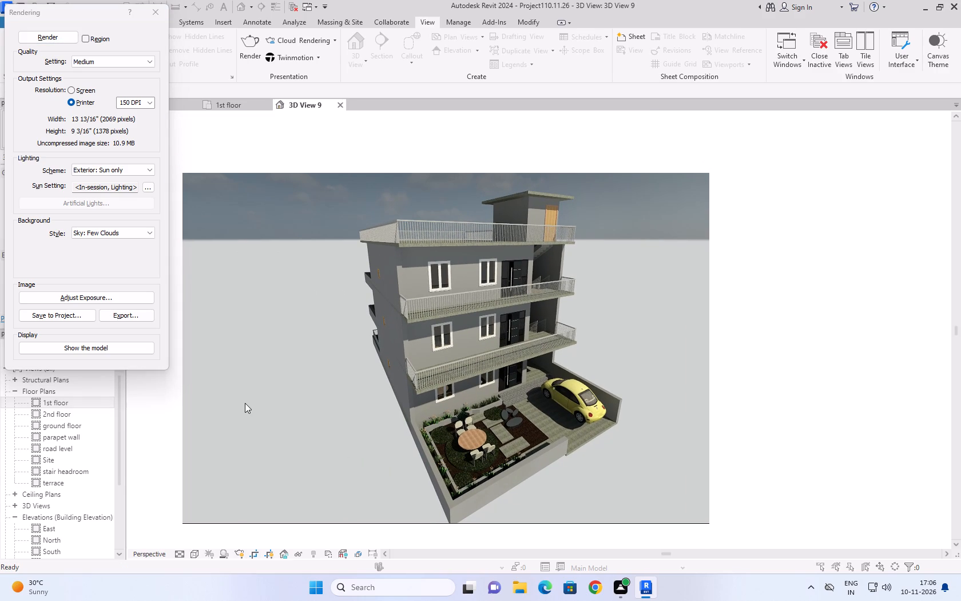
left_click(133, 311)
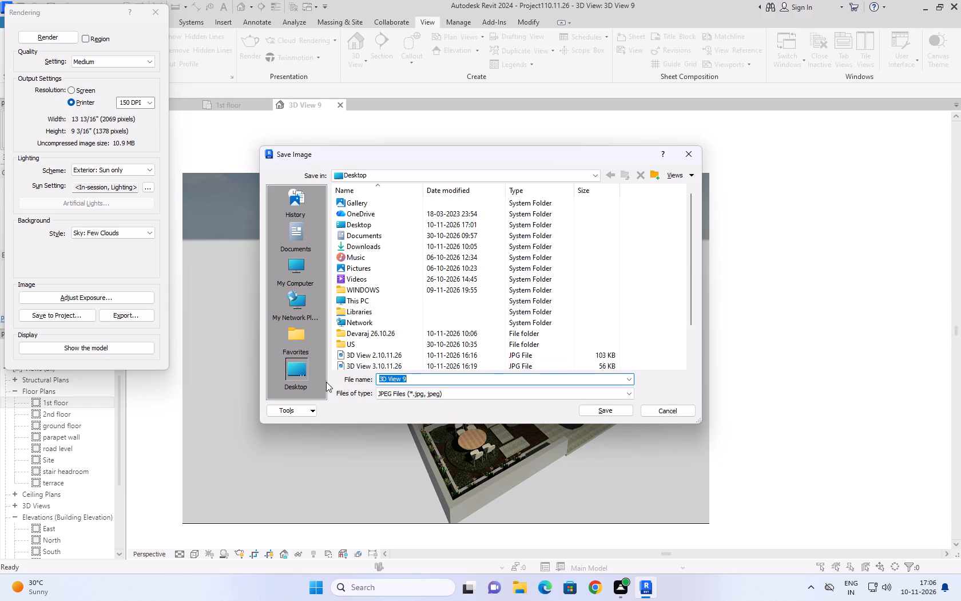
double_click(431, 376)
left_click(432, 376)
type(".10.11.26")
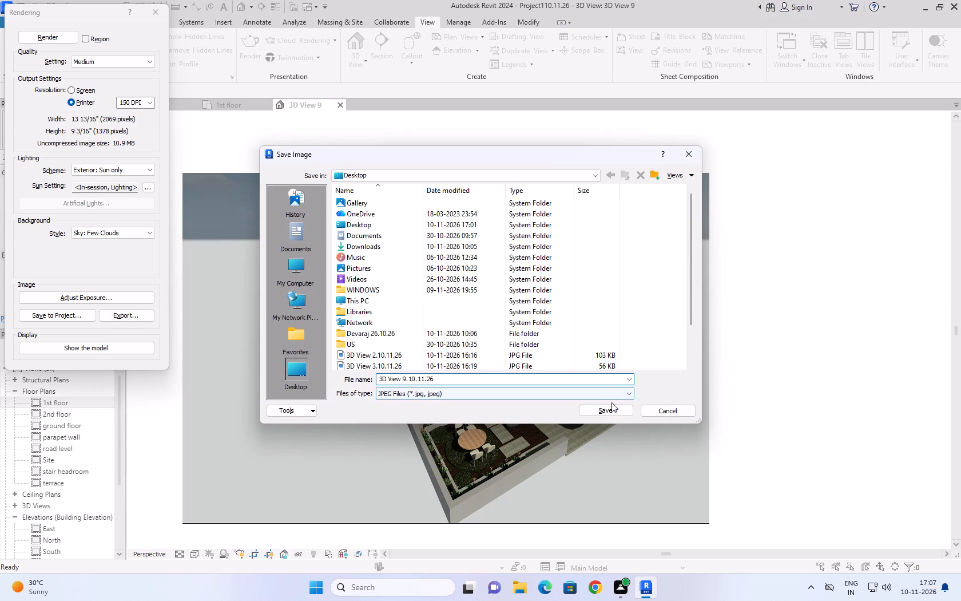
left_click(614, 411)
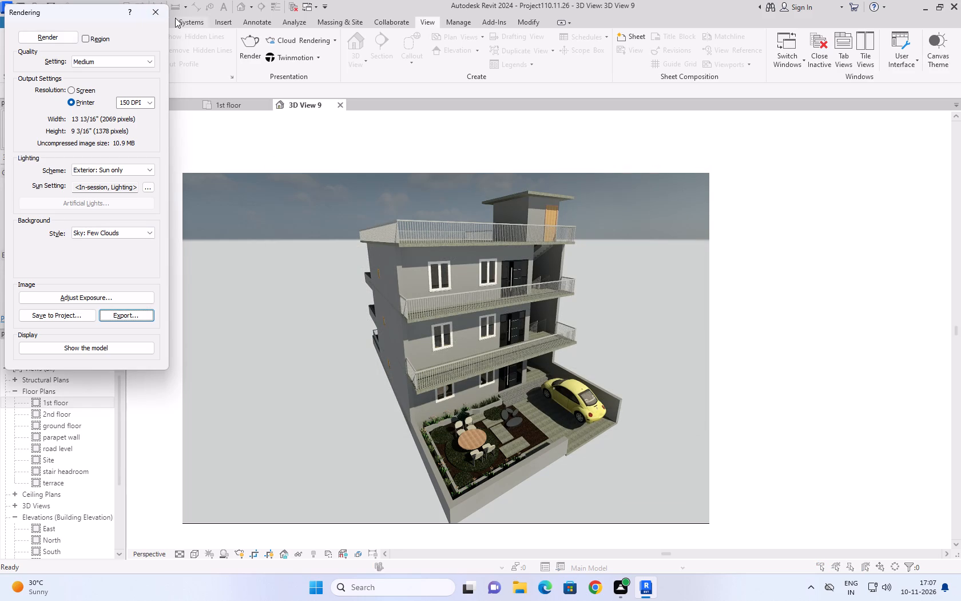
left_click(160, 13)
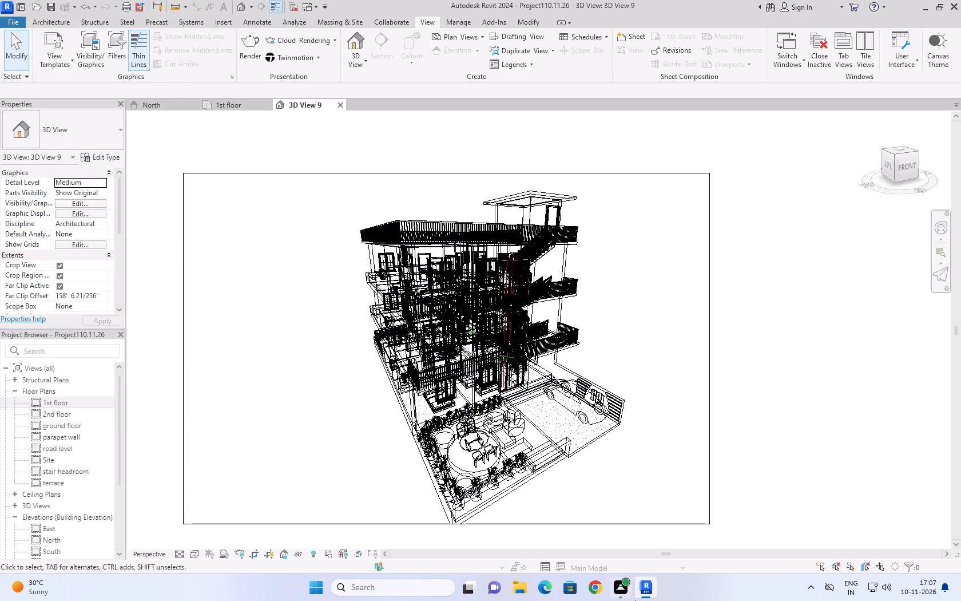
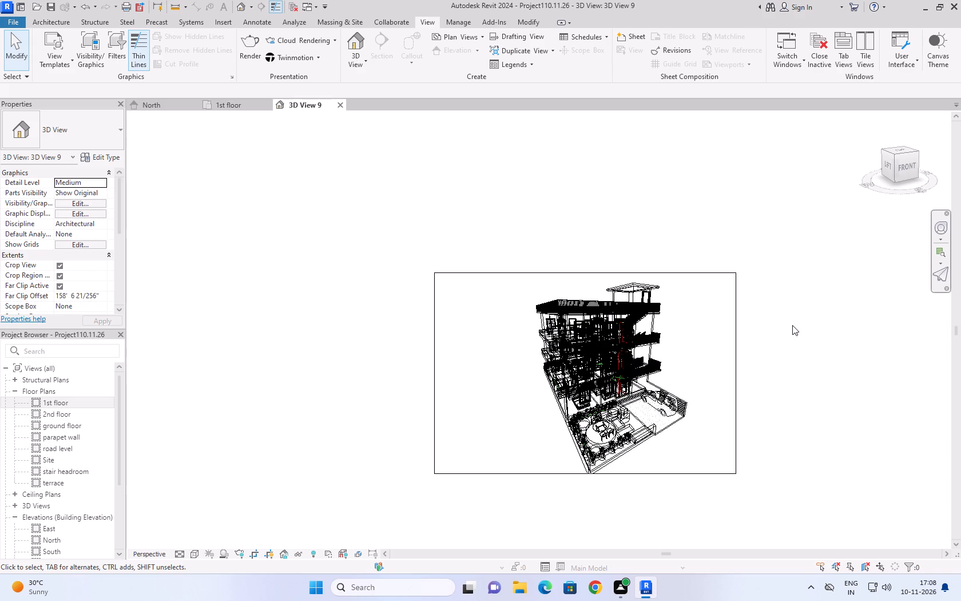
Set the camera view's visual style to Realistic and its detail level to Fine.
scroll(792, 325, "down", 1)
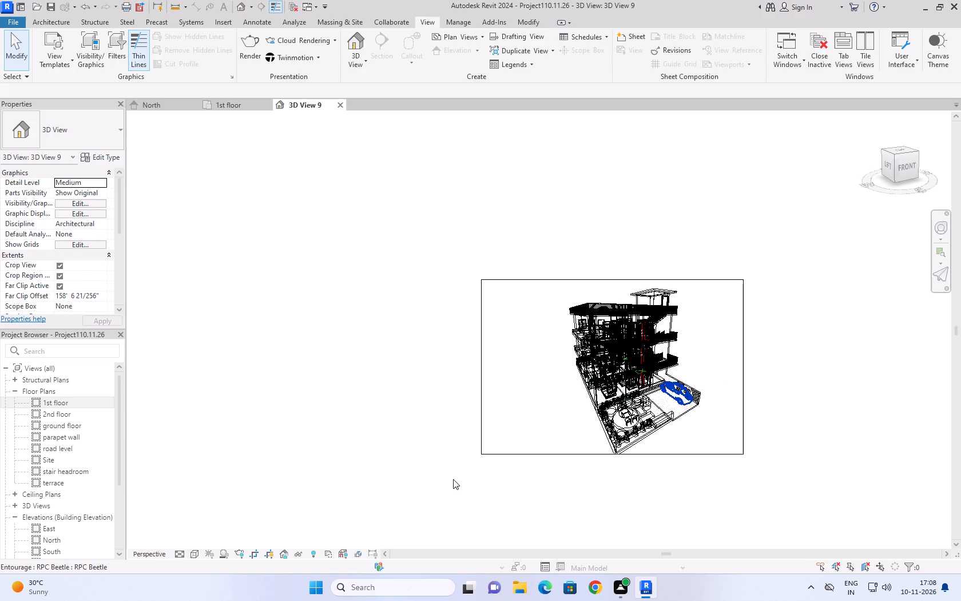
scroll(691, 409, "up", 8)
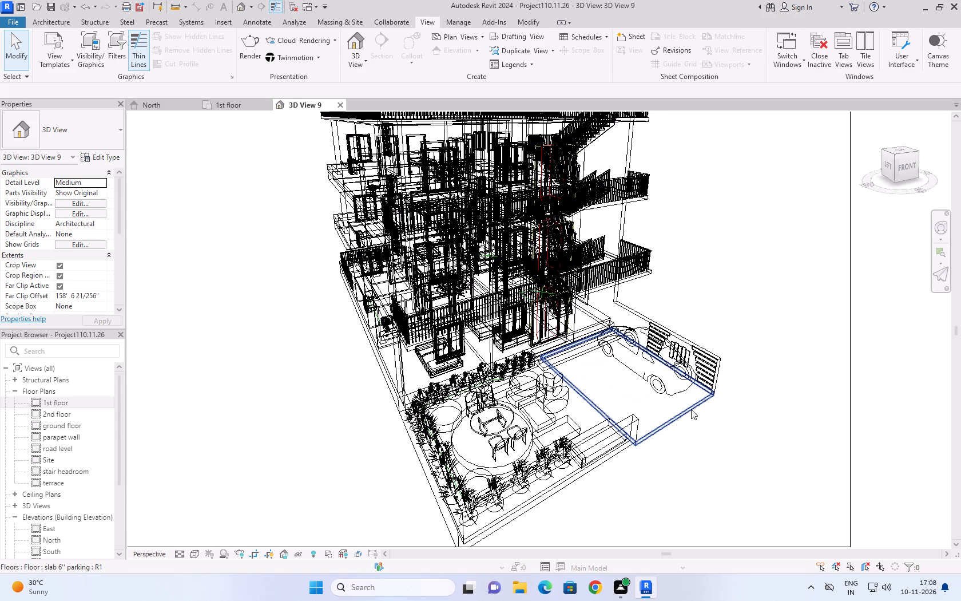
left_click(745, 360)
left_click(196, 552)
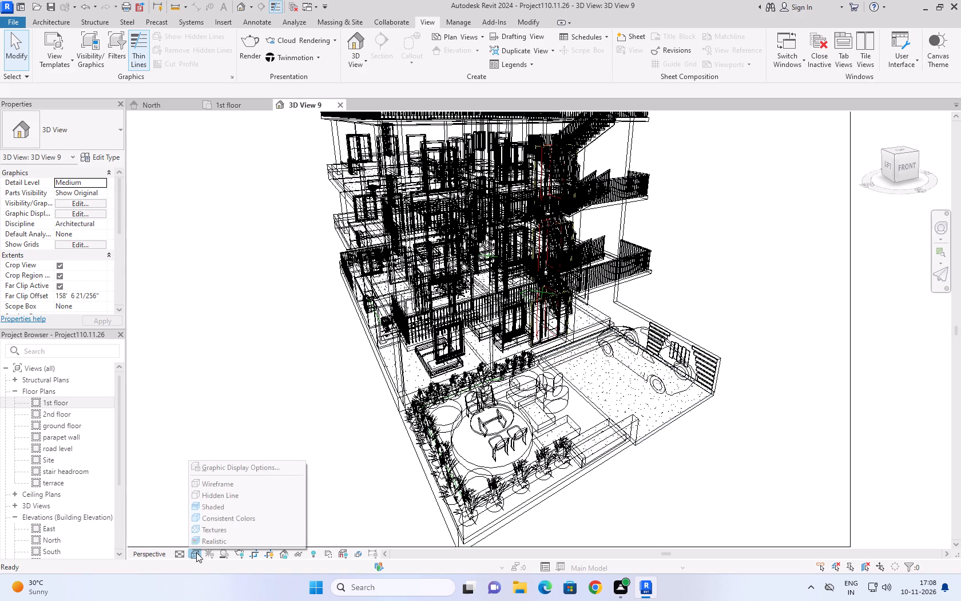
left_click(199, 541)
left_click(174, 555)
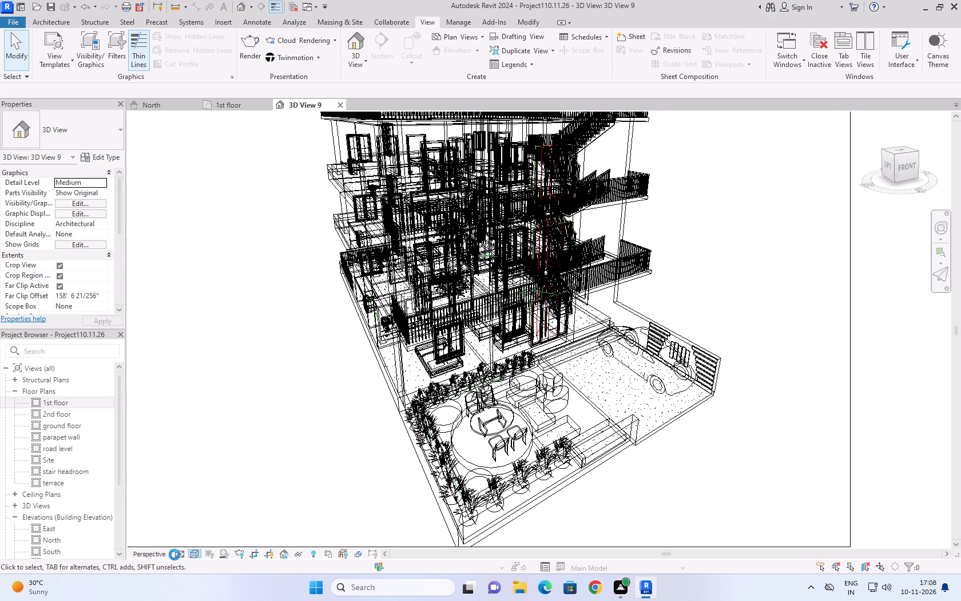
left_click(184, 555)
left_click(186, 545)
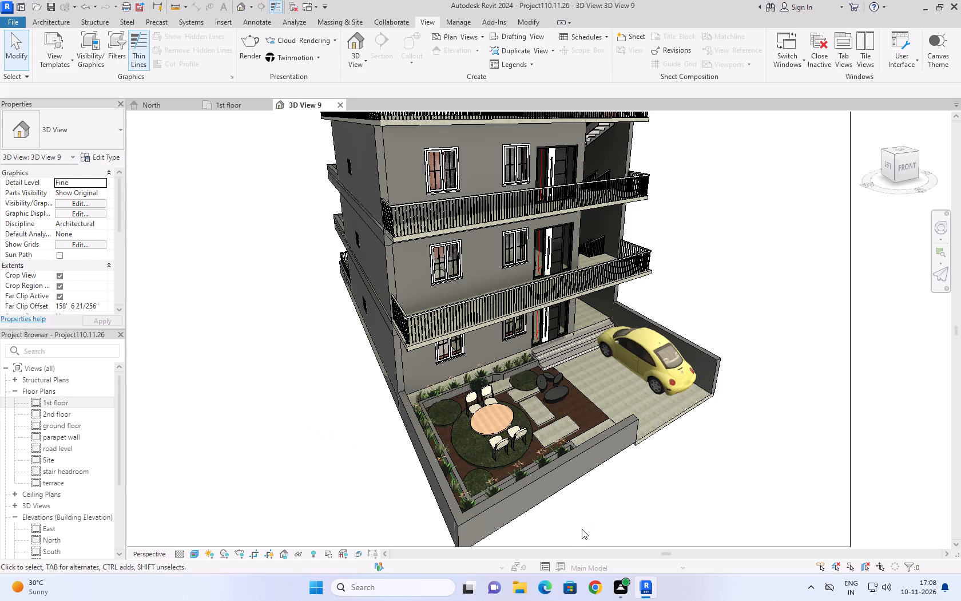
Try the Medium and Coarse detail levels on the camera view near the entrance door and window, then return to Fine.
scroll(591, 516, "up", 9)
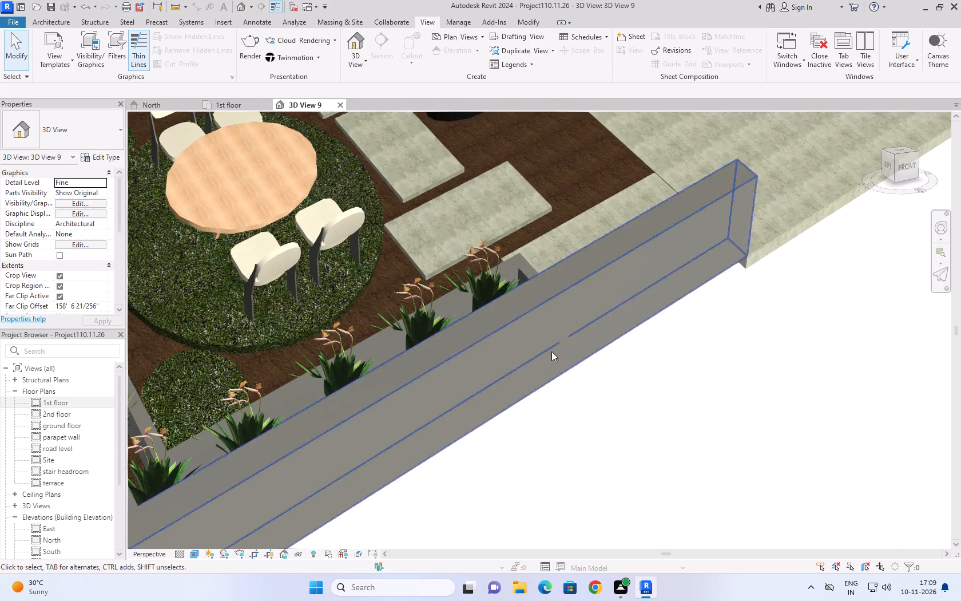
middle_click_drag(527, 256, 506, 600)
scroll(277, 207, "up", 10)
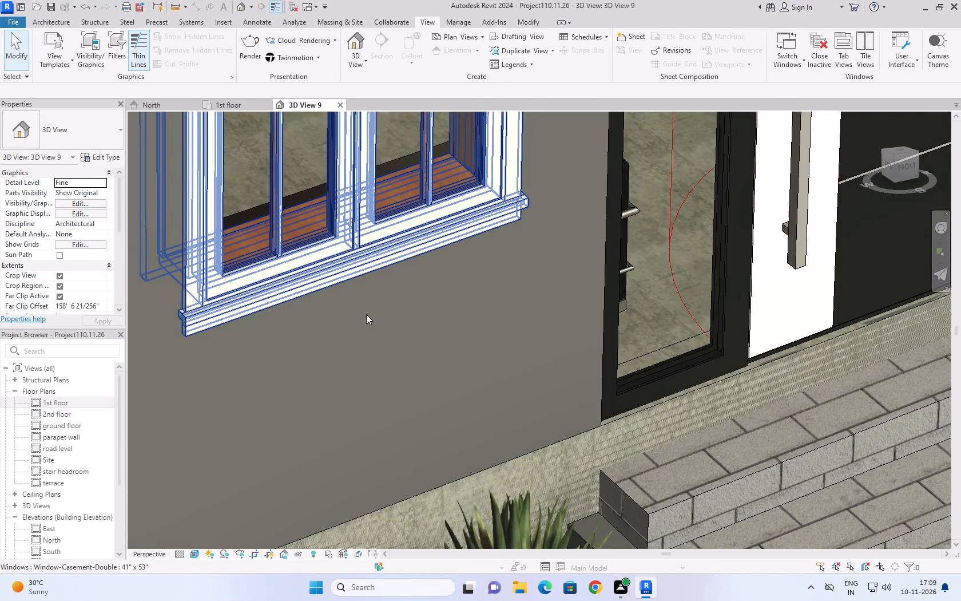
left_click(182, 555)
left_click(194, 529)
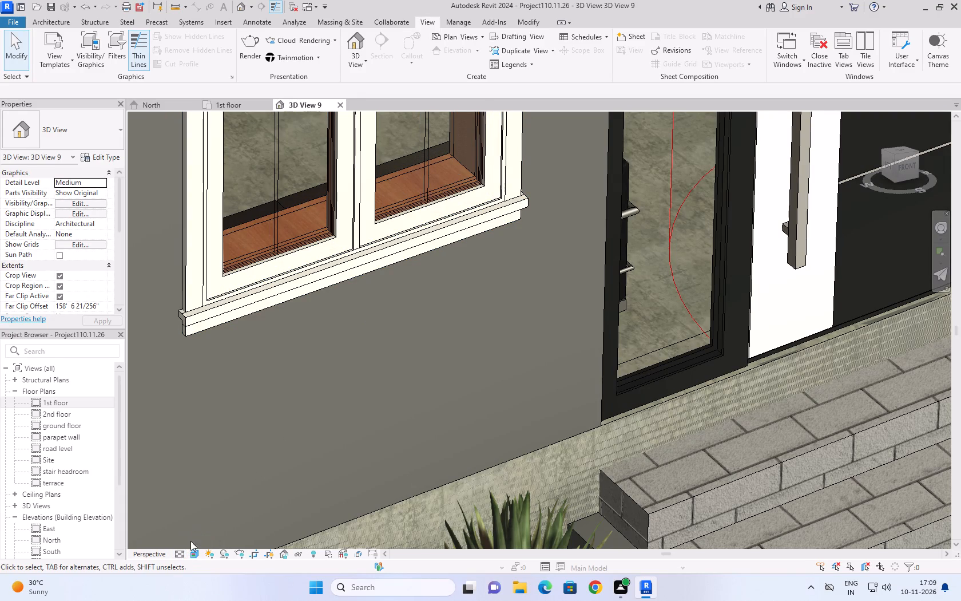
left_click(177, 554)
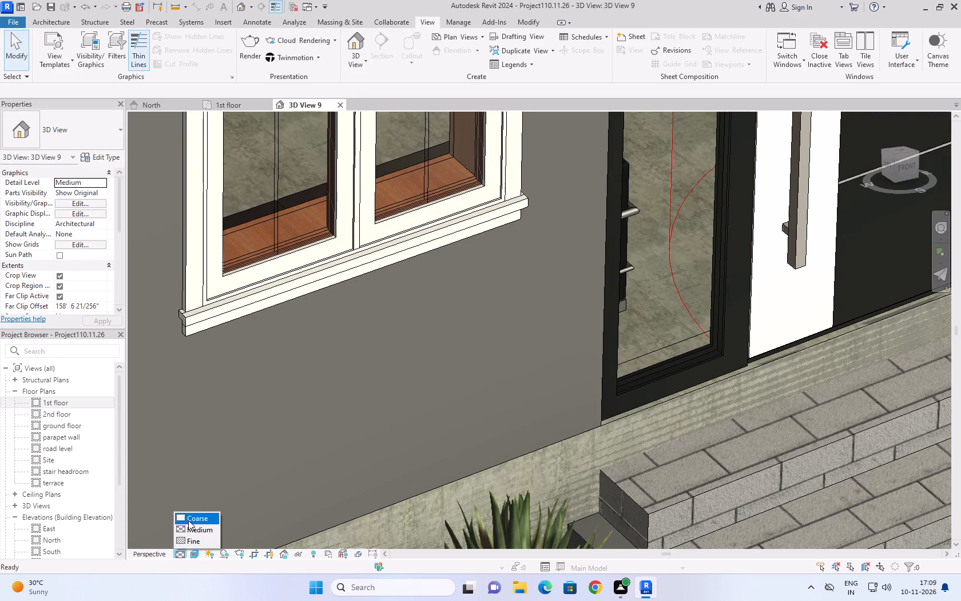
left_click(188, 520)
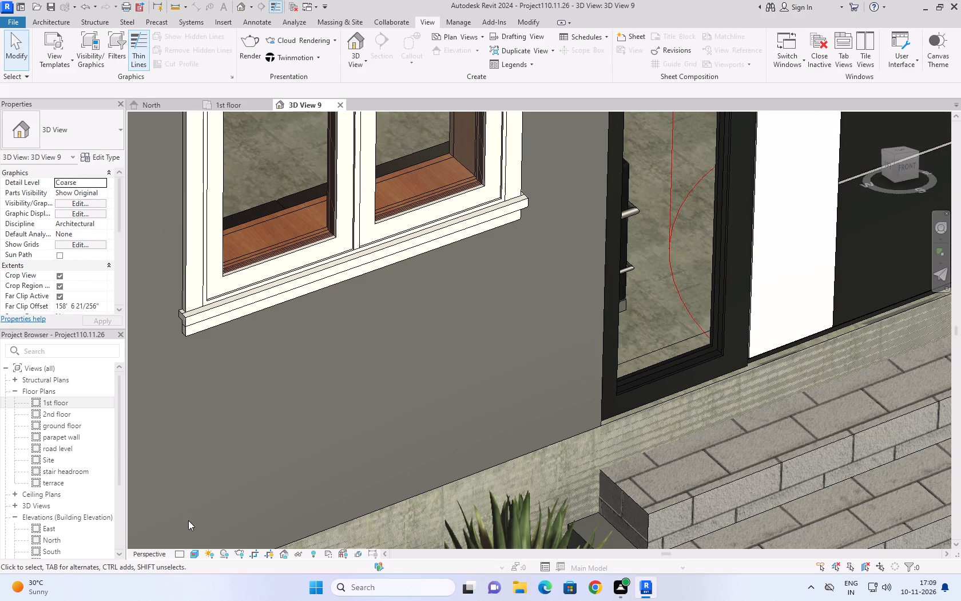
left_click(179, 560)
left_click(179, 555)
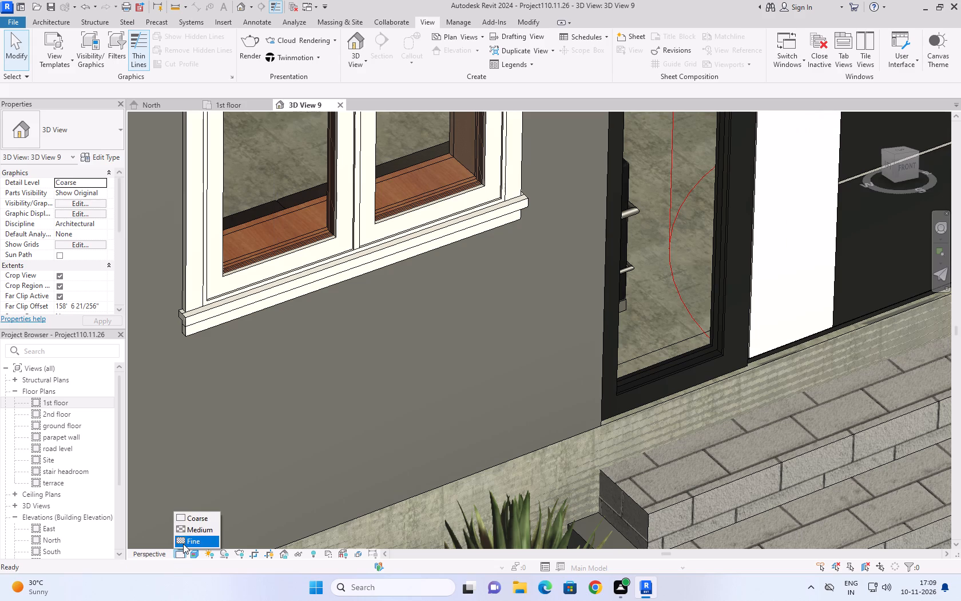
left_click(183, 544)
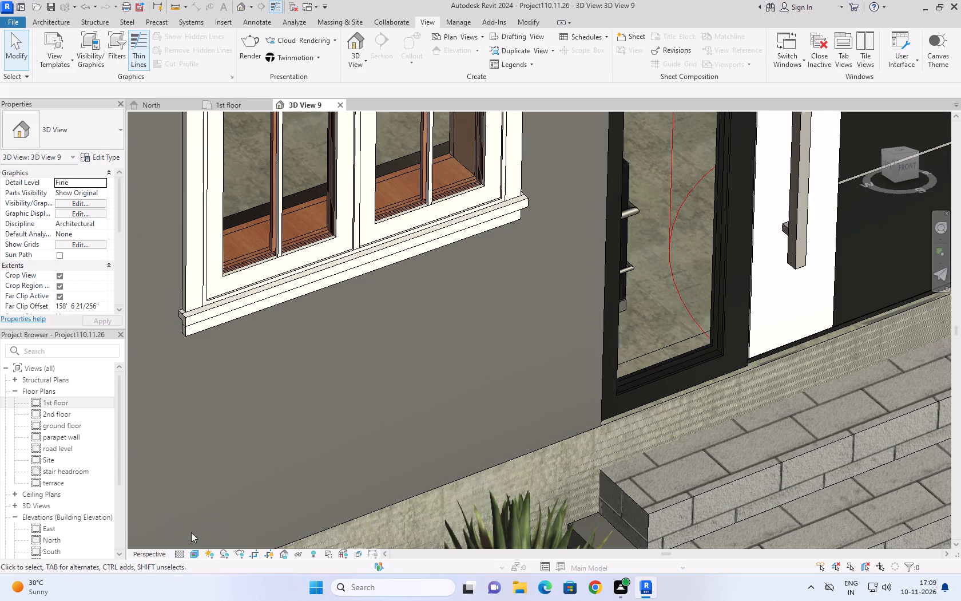
Examine the entrance, parked car, garden and front facade in the realistic camera view.
scroll(219, 516, "down", 9)
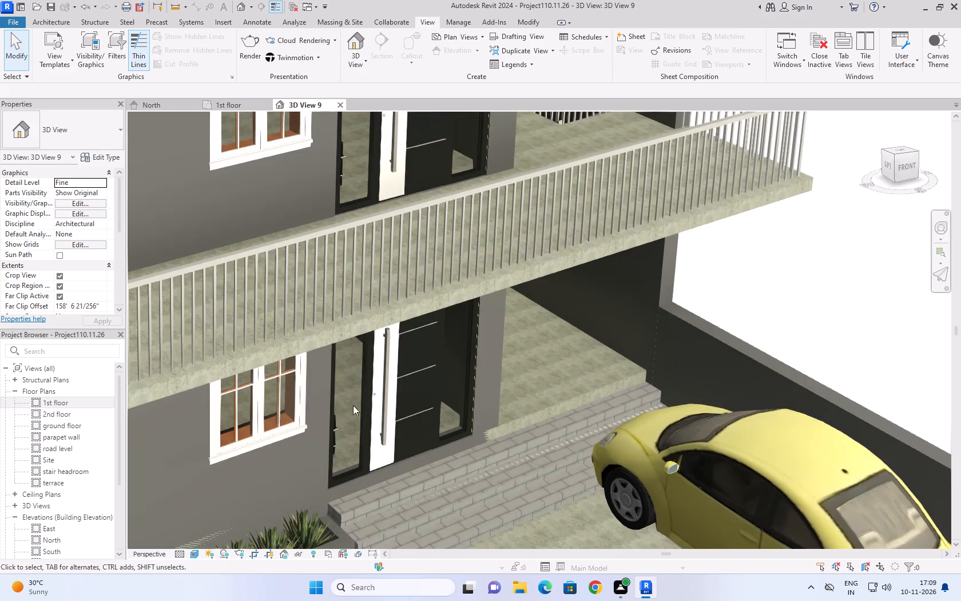
scroll(353, 405, "down", 4)
scroll(390, 354, "down", 5)
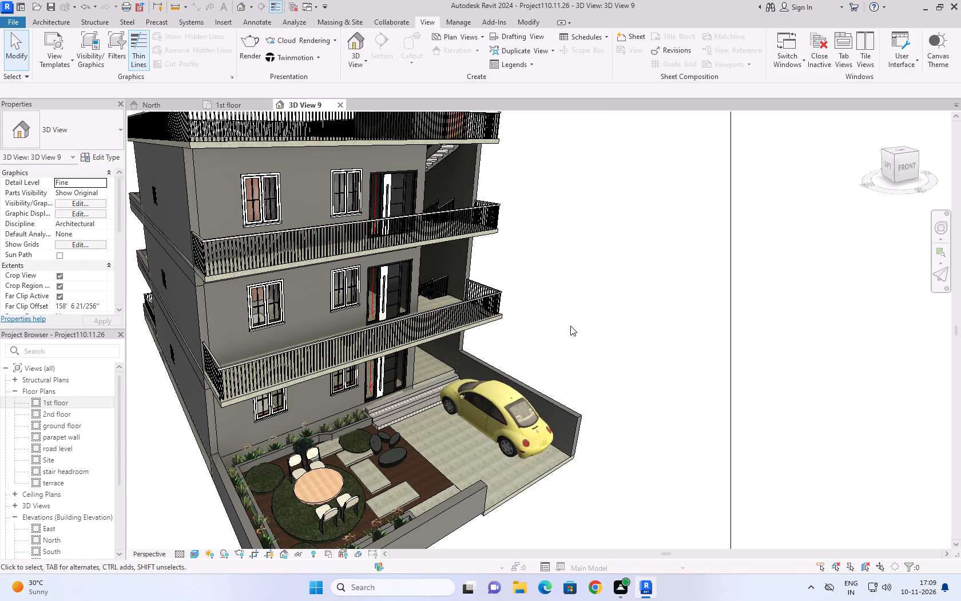
scroll(580, 336, "down", 4)
scroll(554, 397, "up", 9)
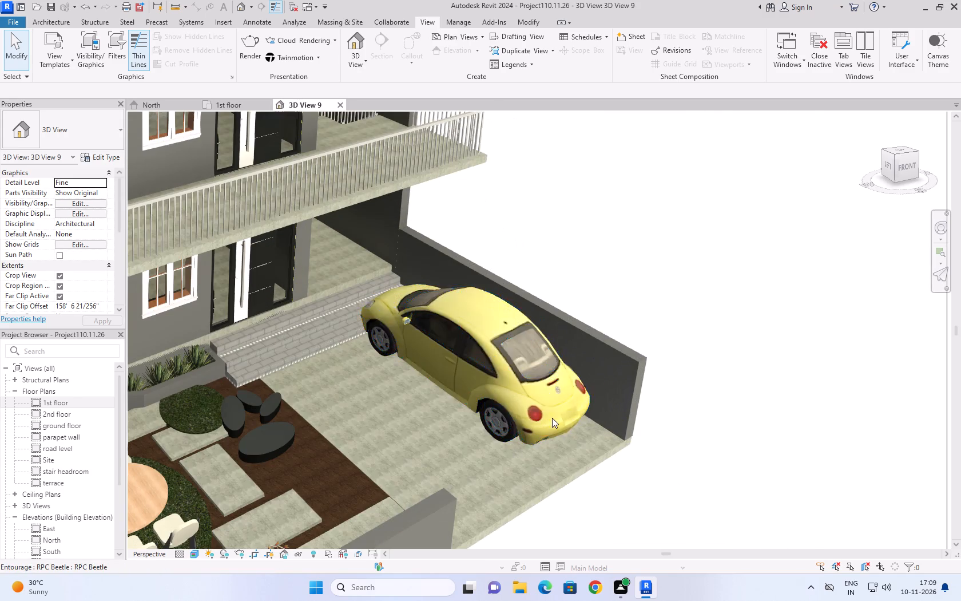
scroll(463, 461, "up", 7)
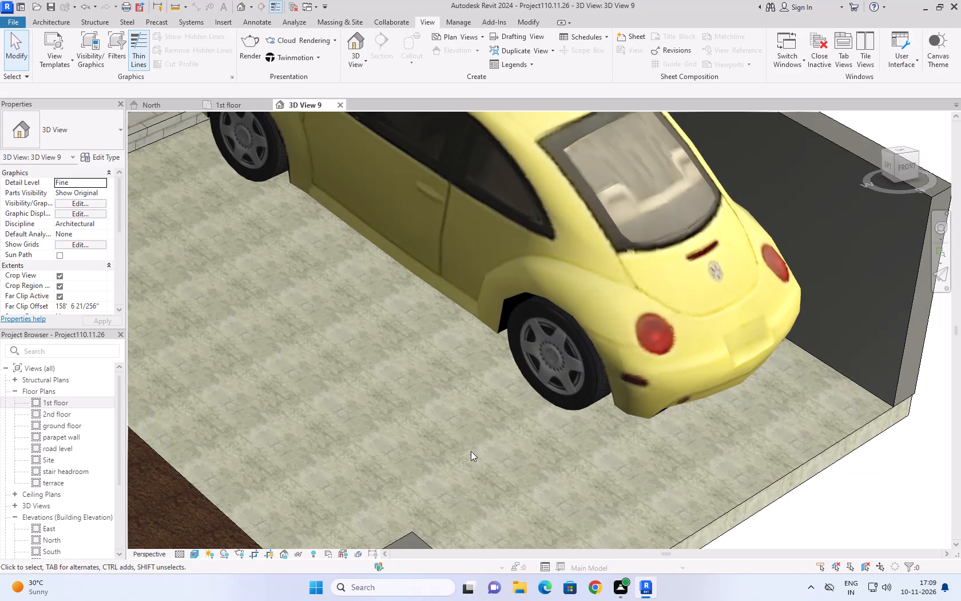
scroll(501, 434, "down", 6)
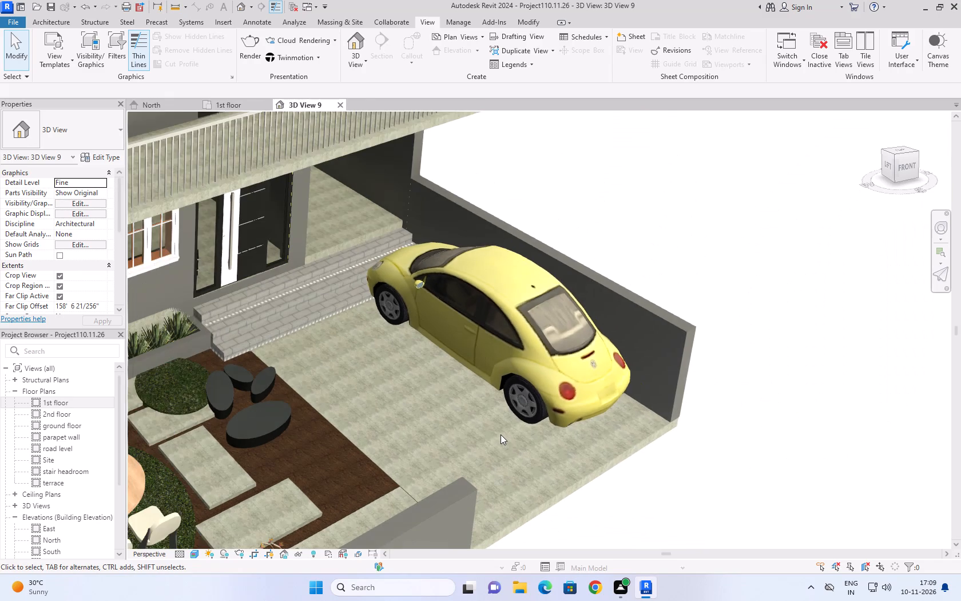
scroll(501, 434, "down", 7)
middle_click_drag(600, 331, 572, 397)
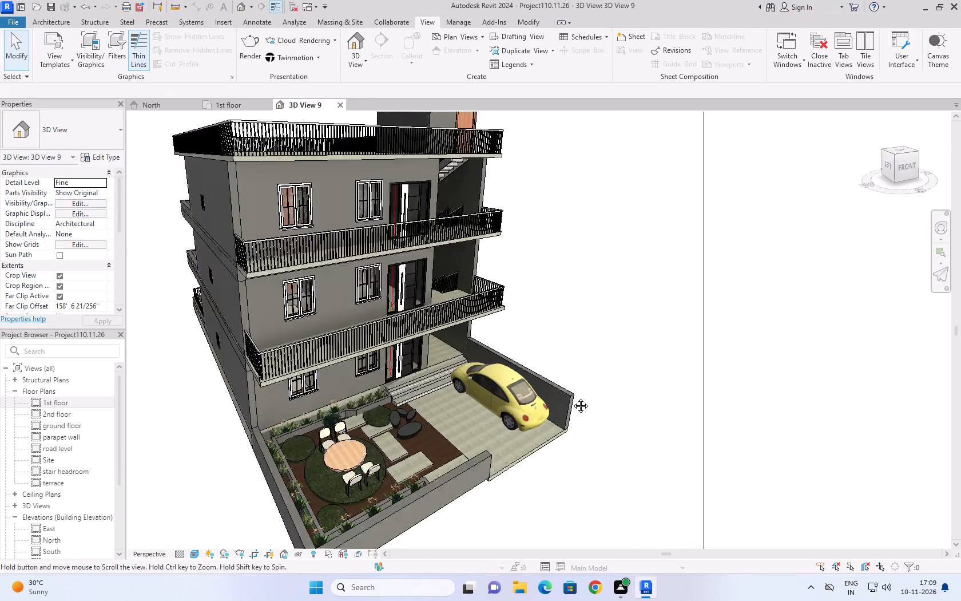
middle_click_drag(572, 397, 559, 425)
scroll(559, 425, "down", 3)
Switch to the 1st floor plan view.
left_click(236, 112)
left_click(236, 106)
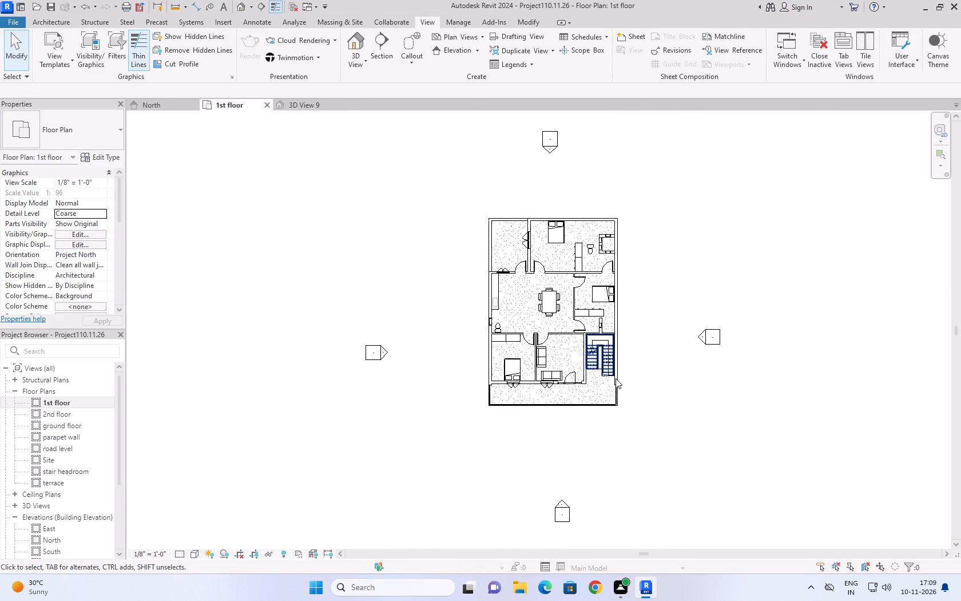
left_click(490, 442)
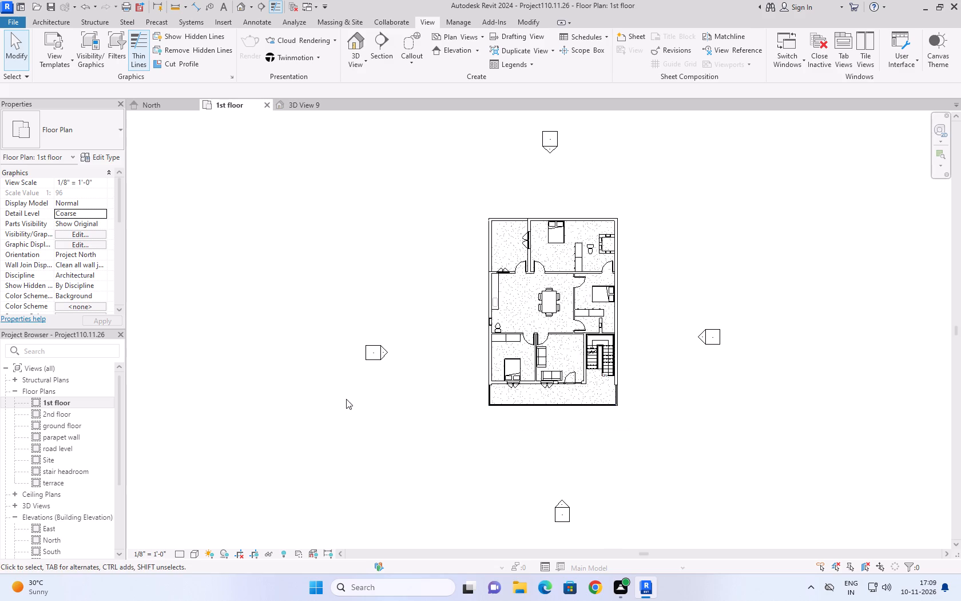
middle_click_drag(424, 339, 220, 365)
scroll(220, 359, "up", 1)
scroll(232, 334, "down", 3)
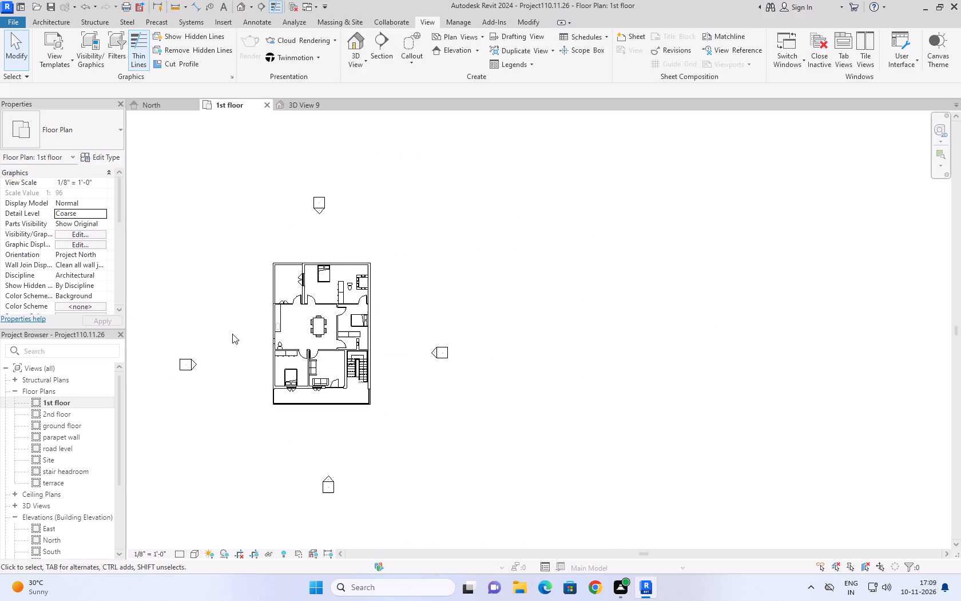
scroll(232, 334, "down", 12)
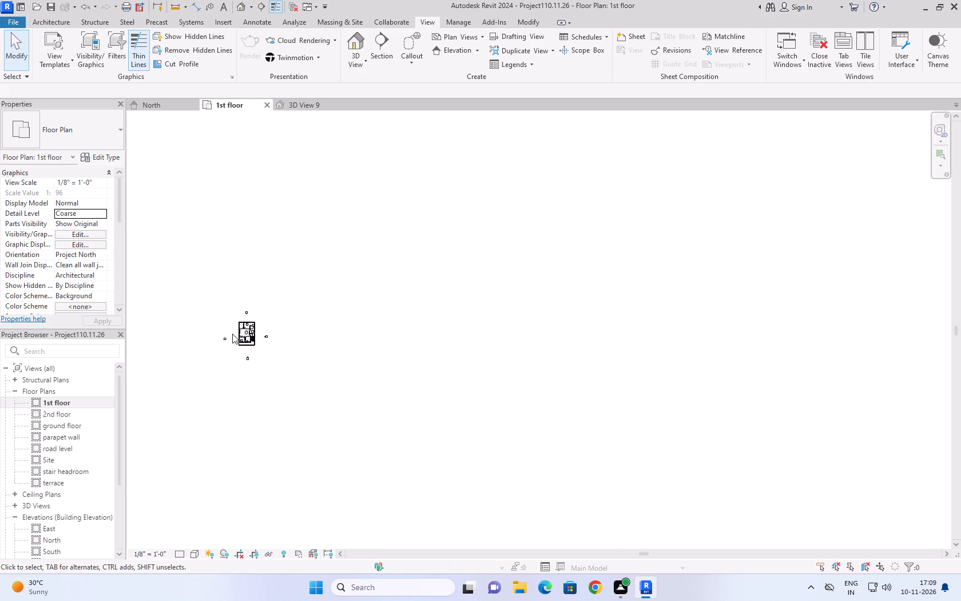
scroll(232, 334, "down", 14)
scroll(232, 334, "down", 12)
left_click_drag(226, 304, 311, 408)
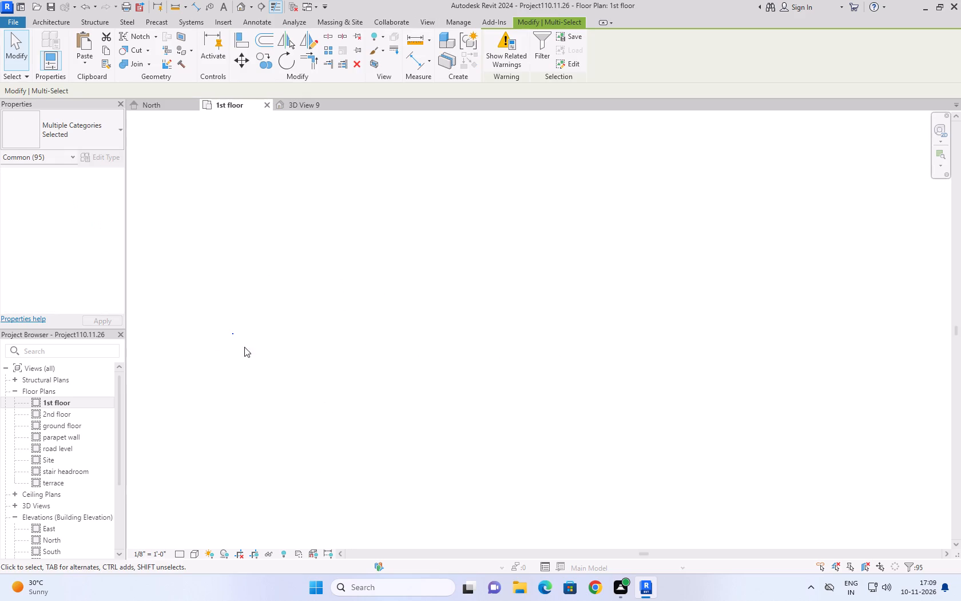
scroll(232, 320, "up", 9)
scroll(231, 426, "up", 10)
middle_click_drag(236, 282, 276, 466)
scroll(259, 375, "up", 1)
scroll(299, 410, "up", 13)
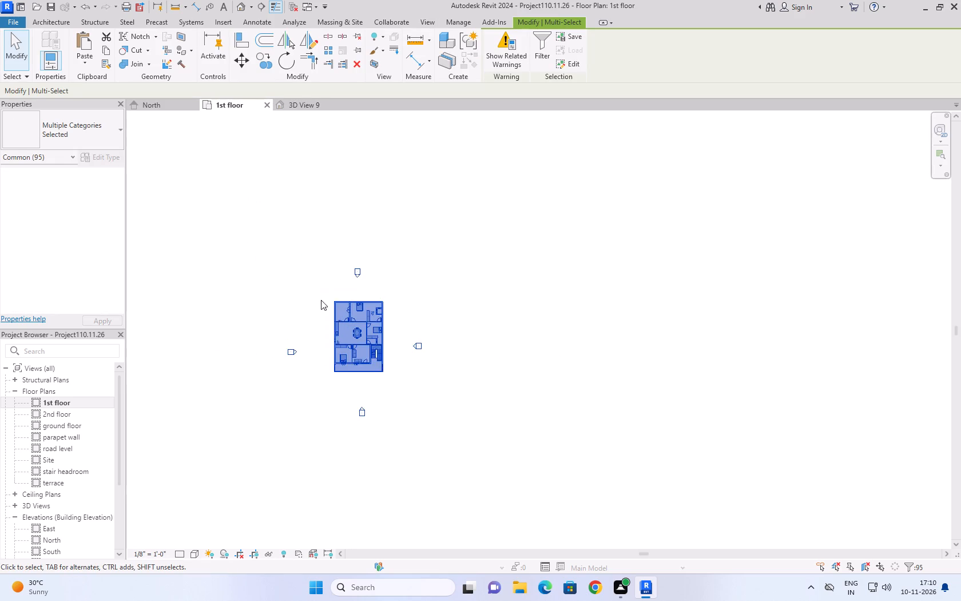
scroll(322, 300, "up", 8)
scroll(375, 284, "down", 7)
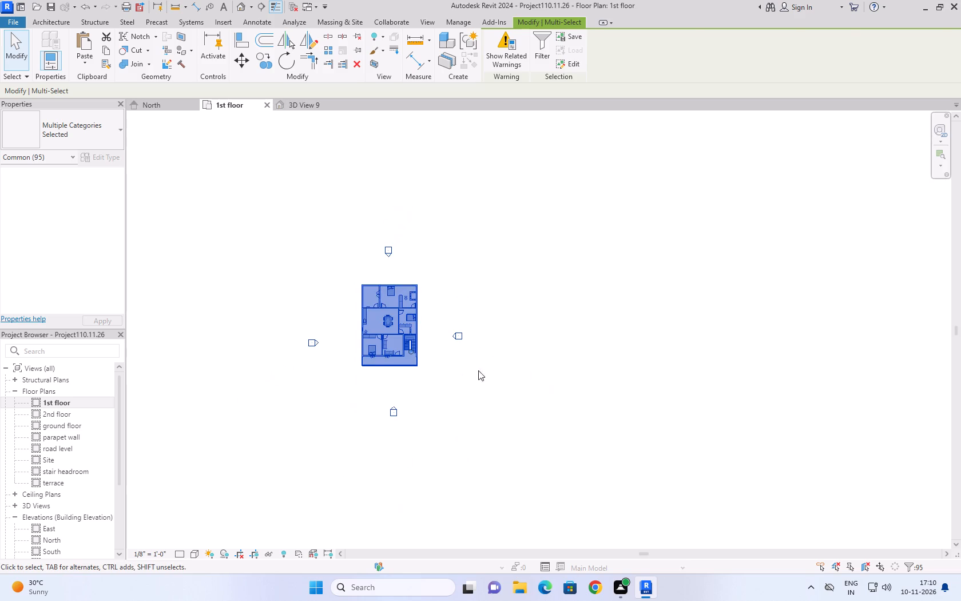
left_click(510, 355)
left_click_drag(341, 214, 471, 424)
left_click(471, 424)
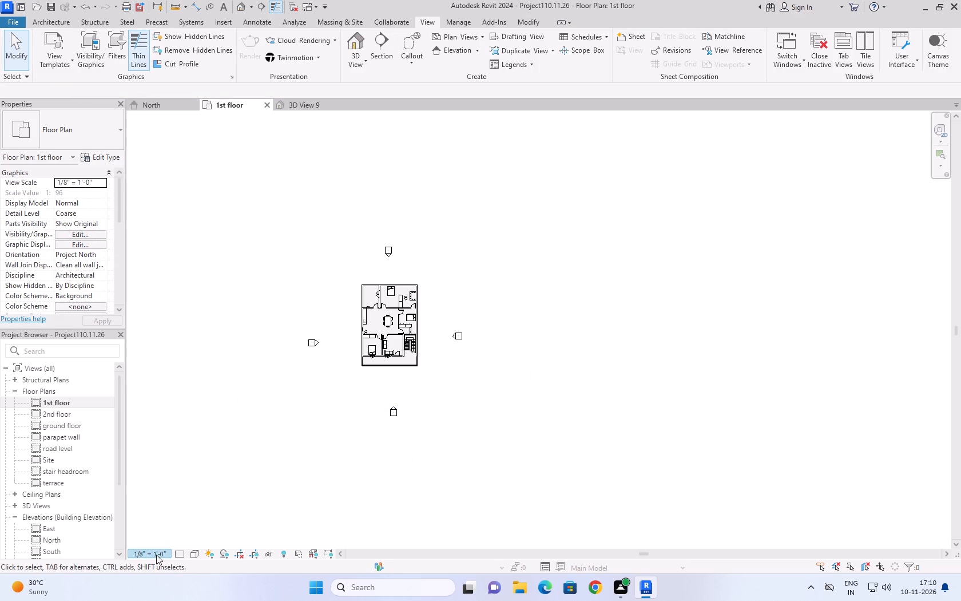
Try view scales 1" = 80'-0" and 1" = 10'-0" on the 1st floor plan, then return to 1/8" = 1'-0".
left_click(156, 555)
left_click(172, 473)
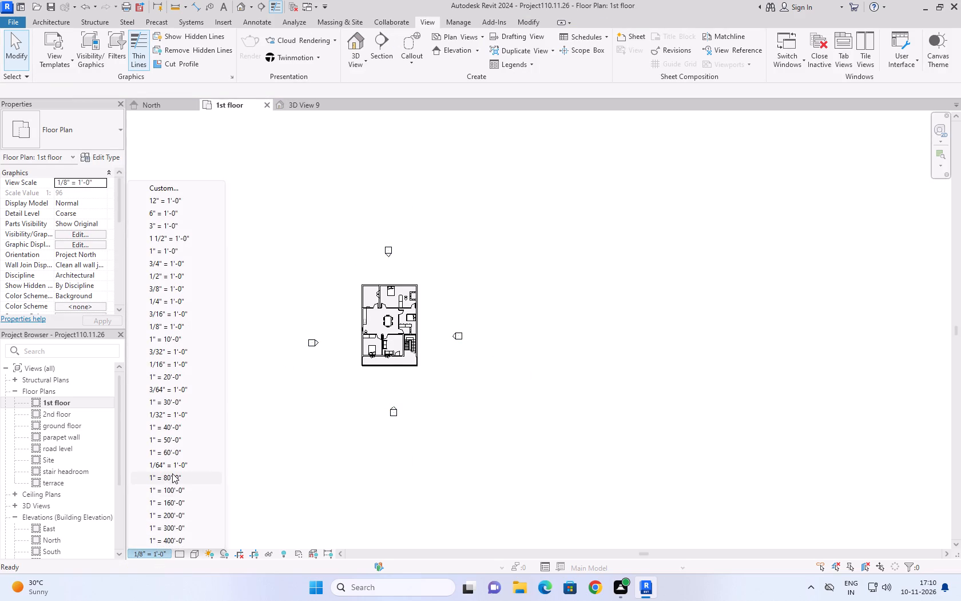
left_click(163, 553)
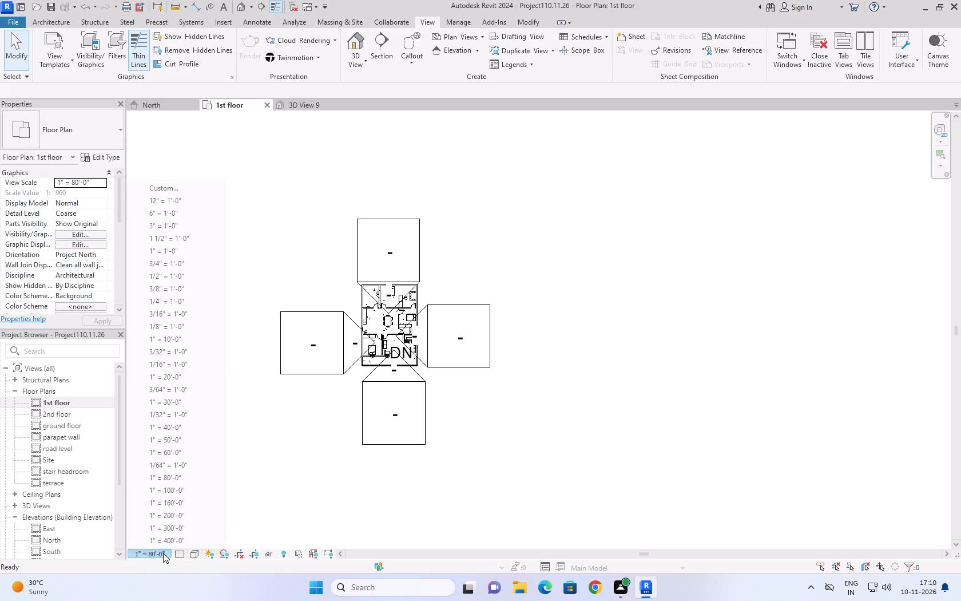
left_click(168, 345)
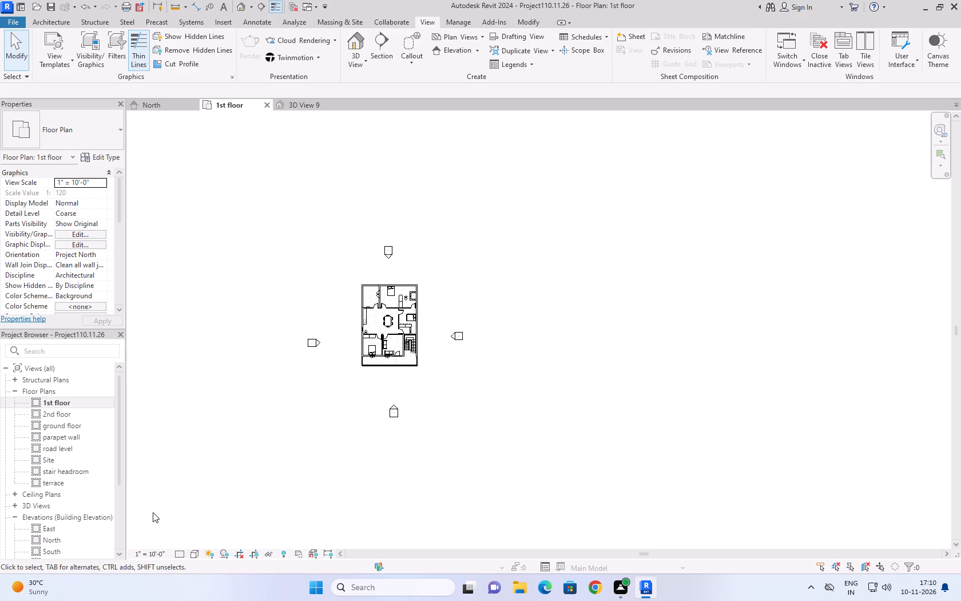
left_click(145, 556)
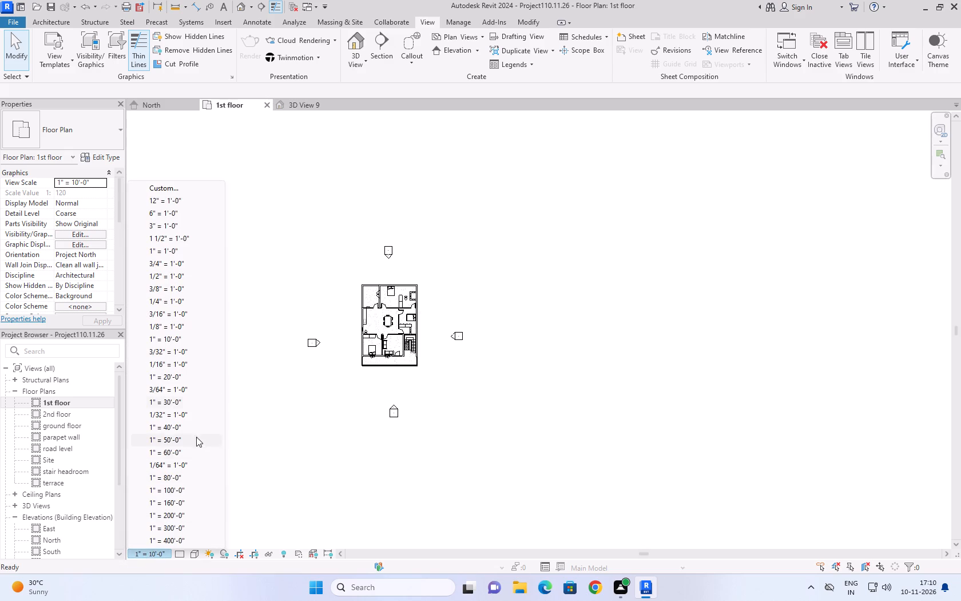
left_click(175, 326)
Set the 1st floor plan's view scale to 12" = 1'-0".
left_click(151, 548)
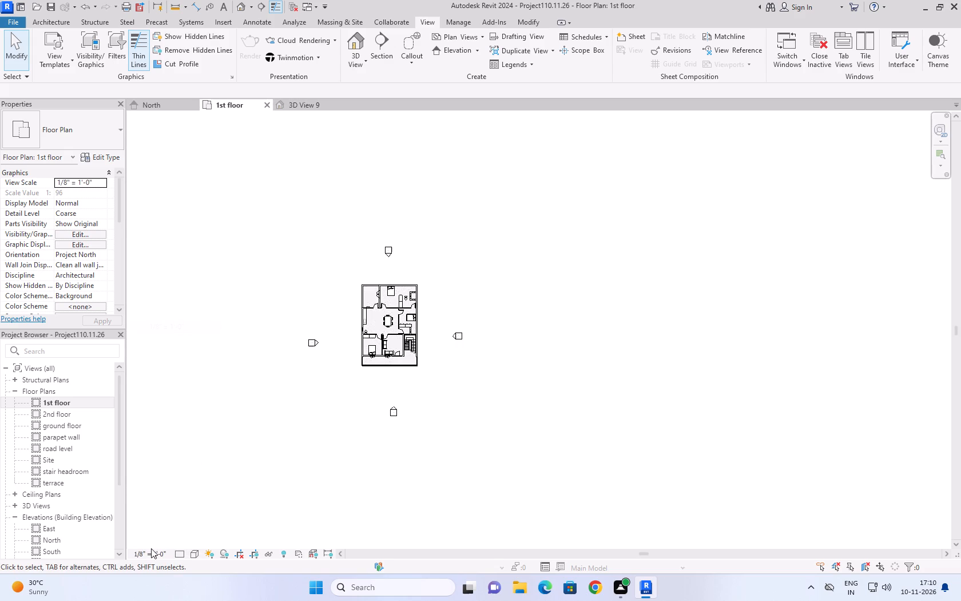
left_click(151, 553)
left_click(169, 201)
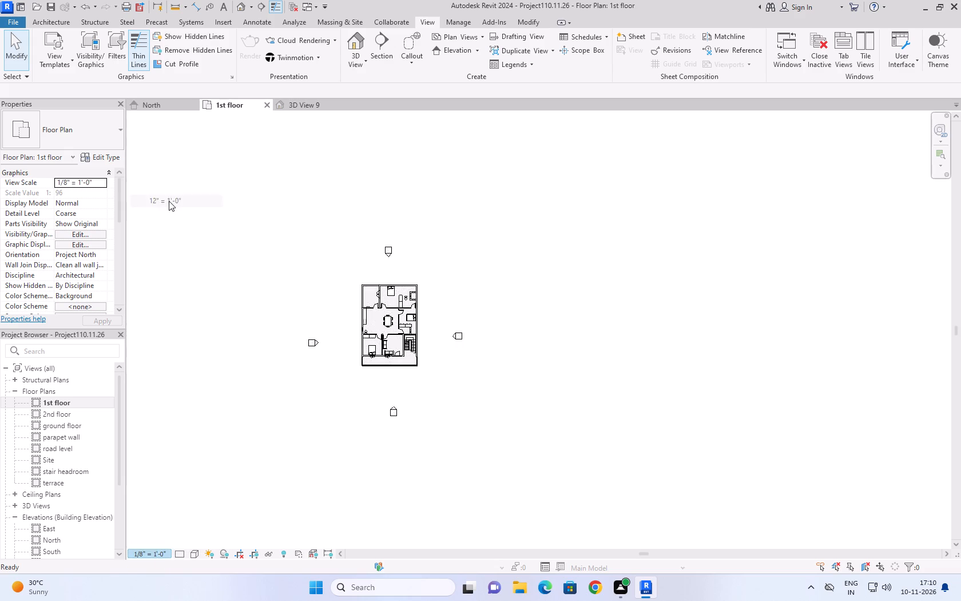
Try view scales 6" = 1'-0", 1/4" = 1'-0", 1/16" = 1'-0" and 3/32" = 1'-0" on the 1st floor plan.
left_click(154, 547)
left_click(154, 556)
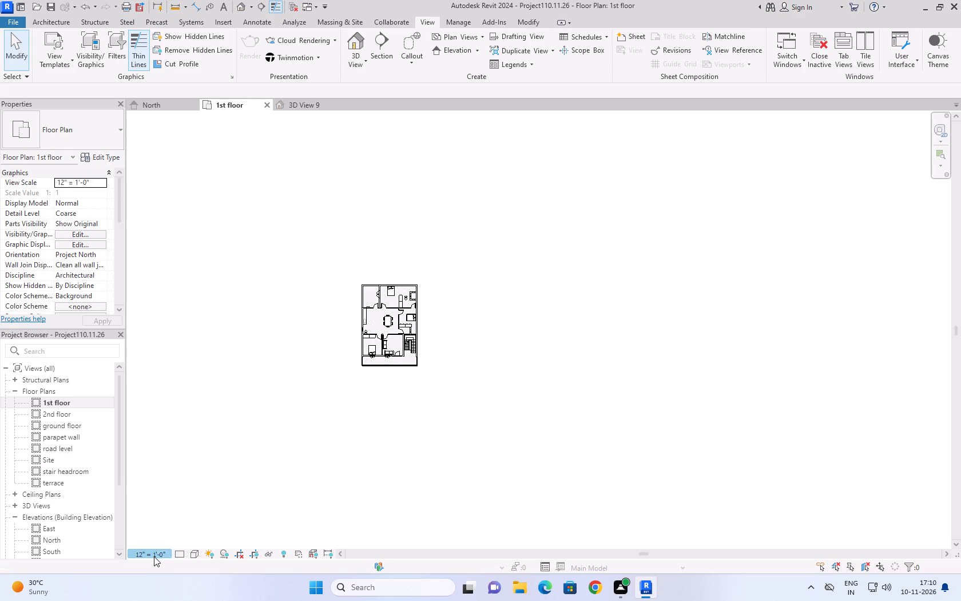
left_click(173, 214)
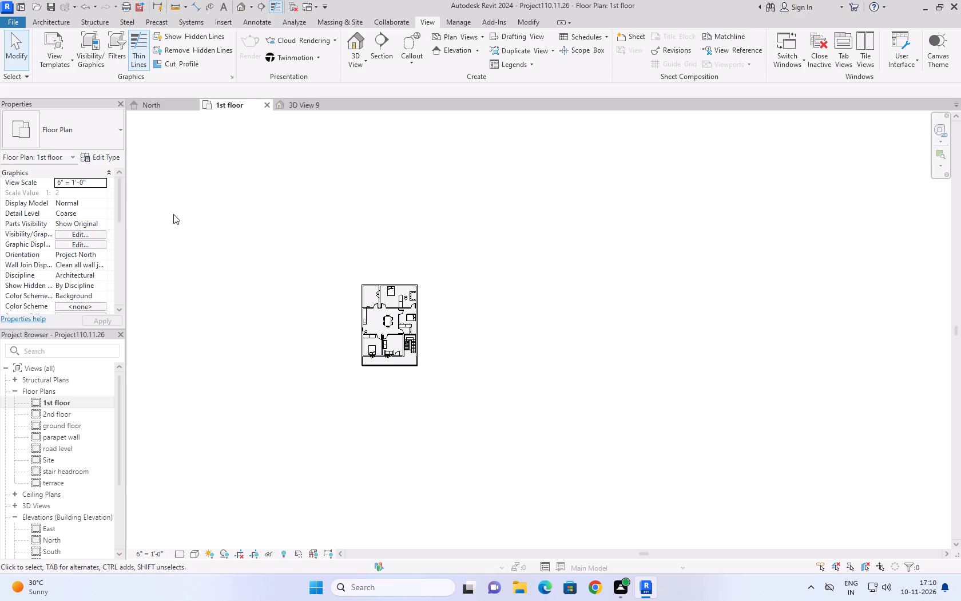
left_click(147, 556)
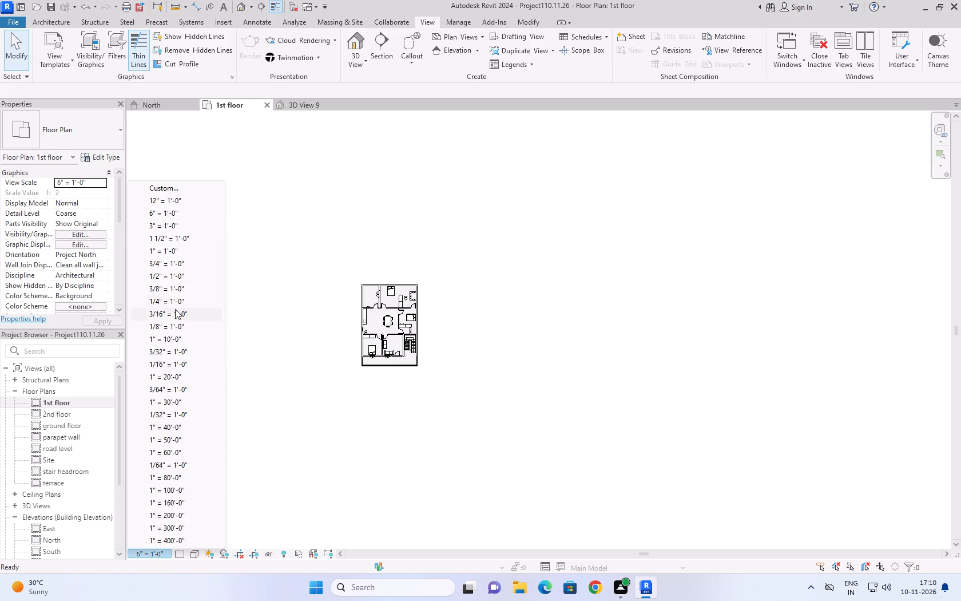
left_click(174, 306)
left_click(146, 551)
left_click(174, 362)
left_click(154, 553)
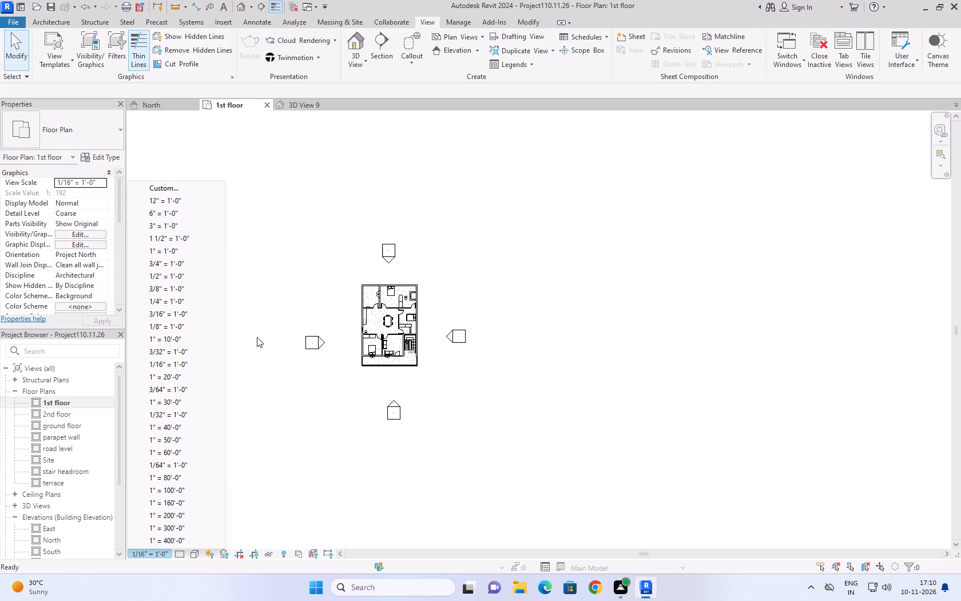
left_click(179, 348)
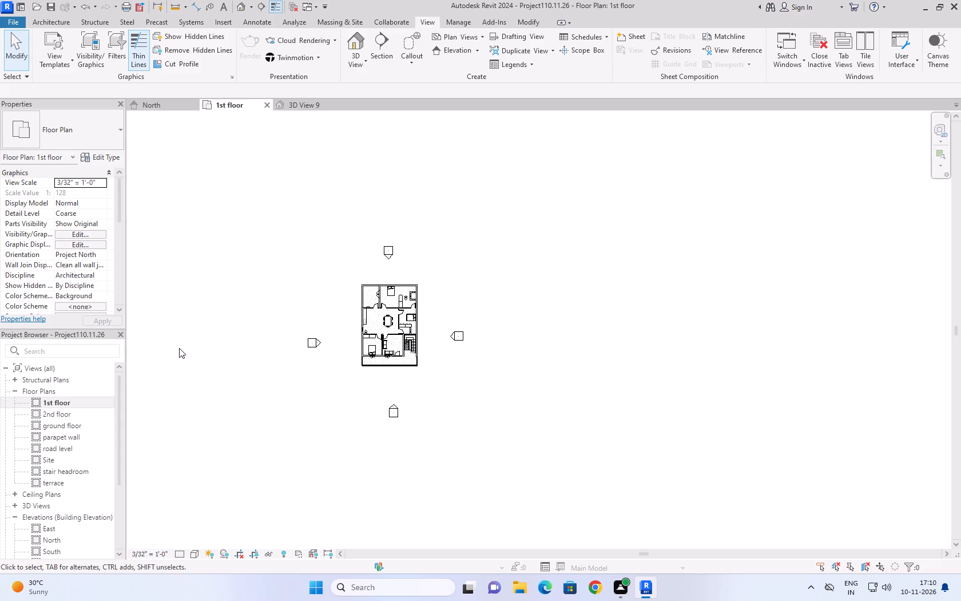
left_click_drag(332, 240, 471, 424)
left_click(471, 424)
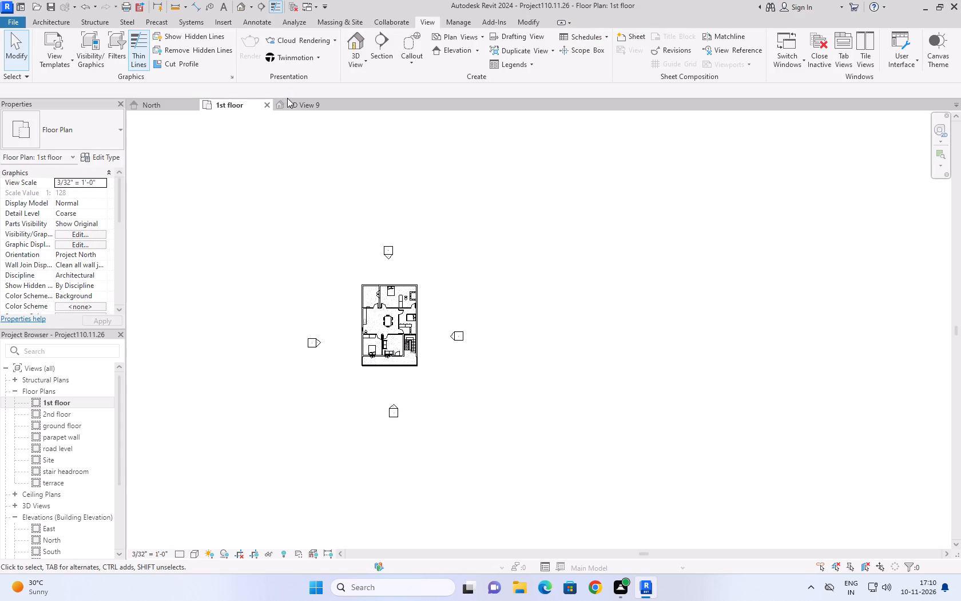
Switch to the 3D View 9 camera view and close it.
double_click(287, 98)
left_click(291, 101)
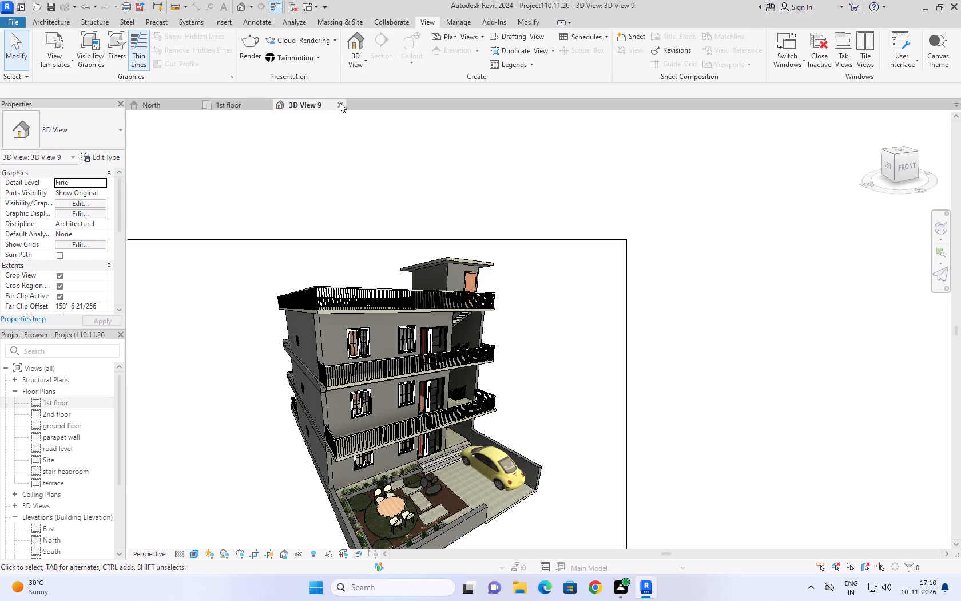
left_click(340, 102)
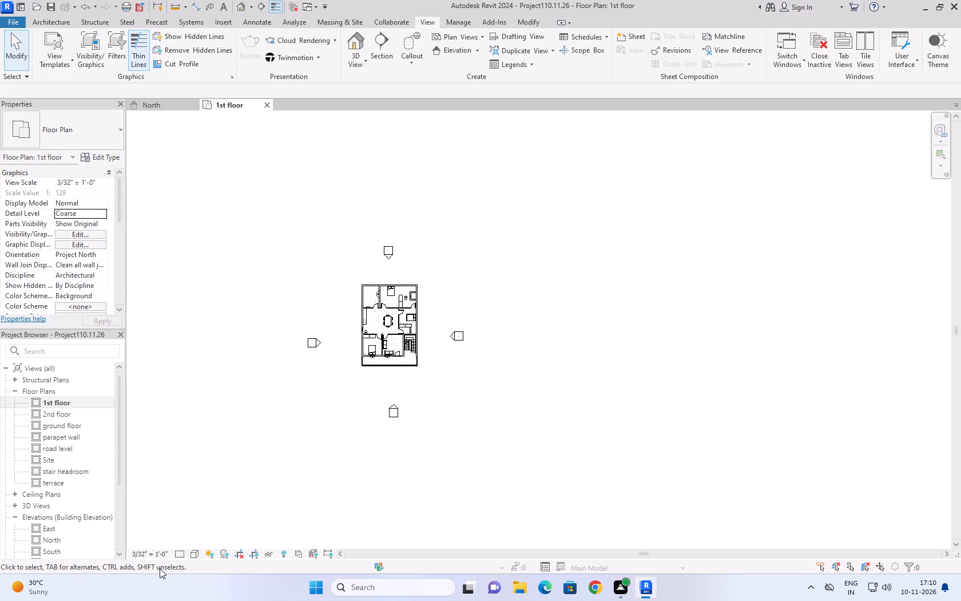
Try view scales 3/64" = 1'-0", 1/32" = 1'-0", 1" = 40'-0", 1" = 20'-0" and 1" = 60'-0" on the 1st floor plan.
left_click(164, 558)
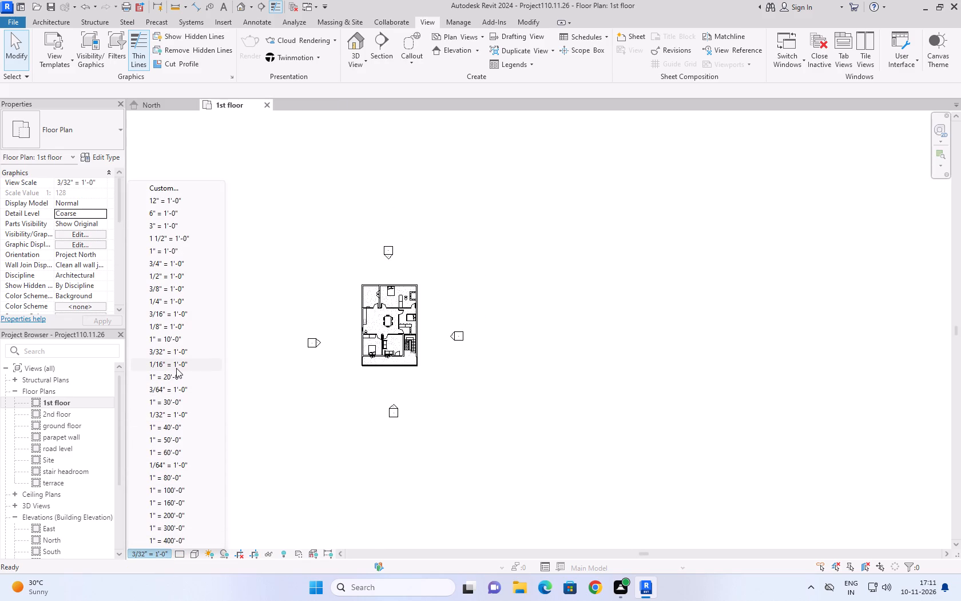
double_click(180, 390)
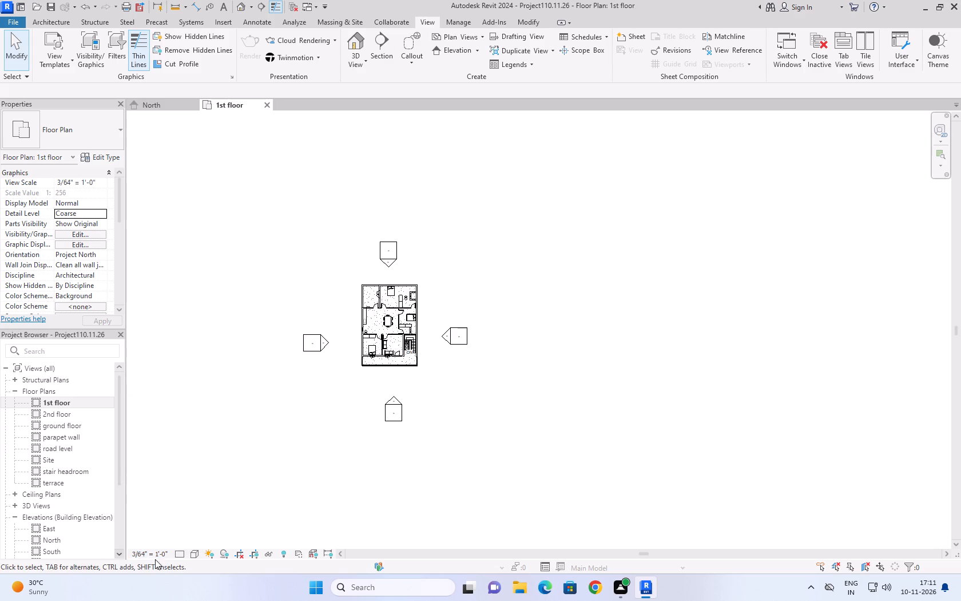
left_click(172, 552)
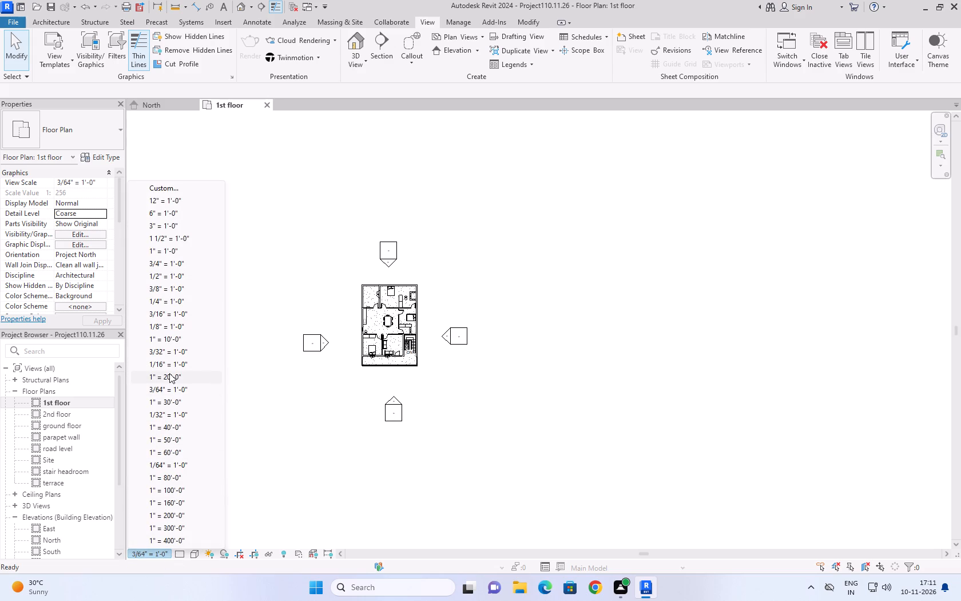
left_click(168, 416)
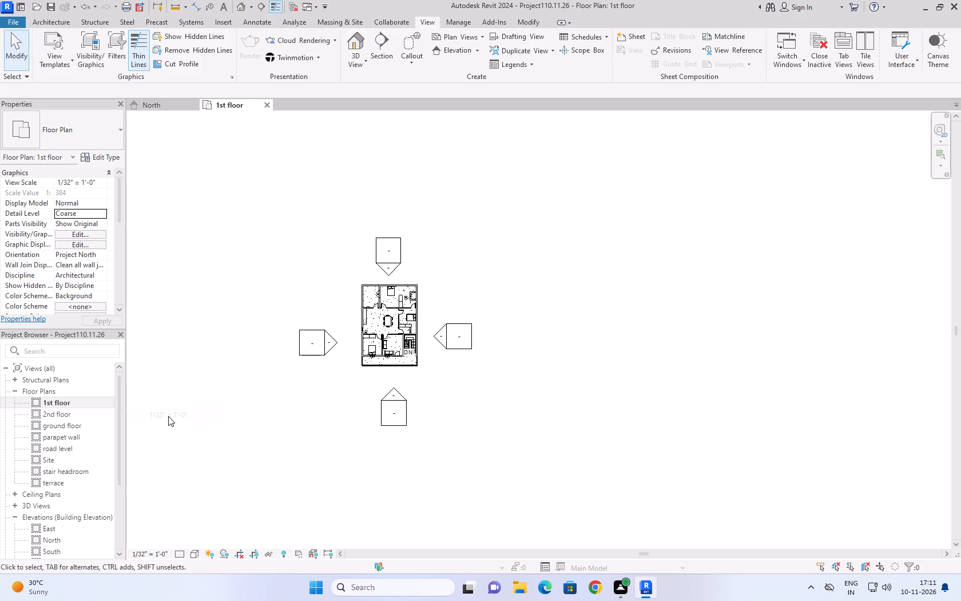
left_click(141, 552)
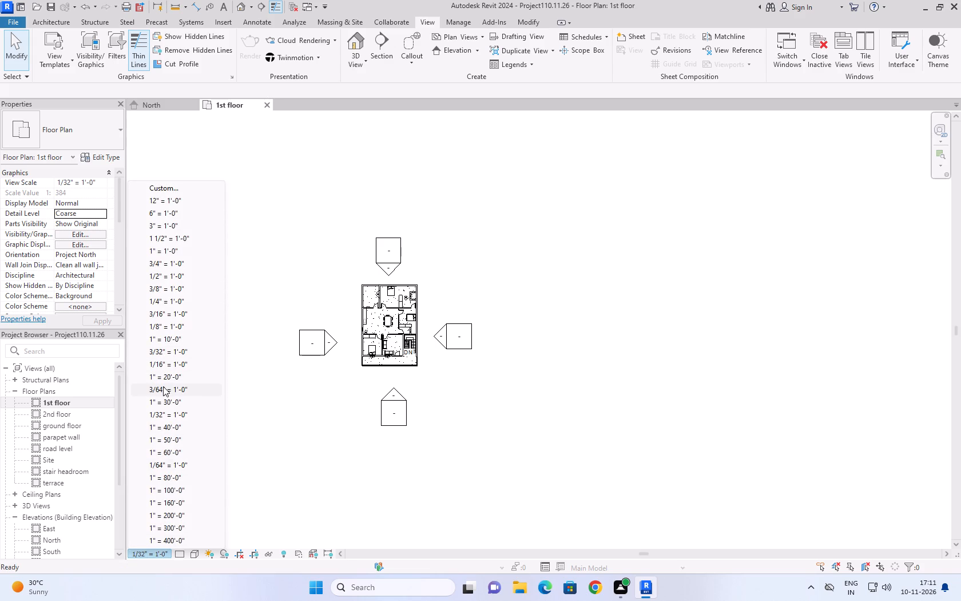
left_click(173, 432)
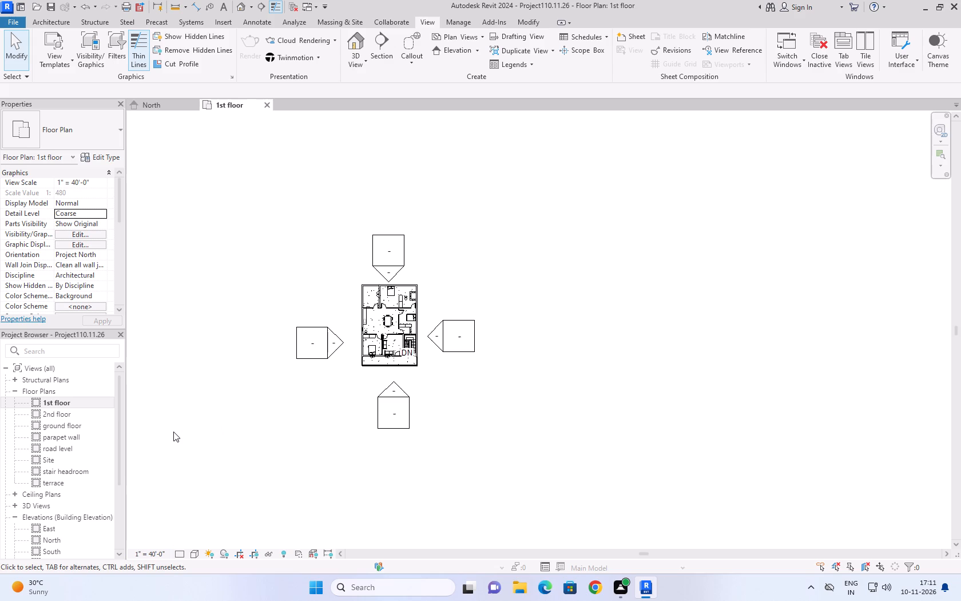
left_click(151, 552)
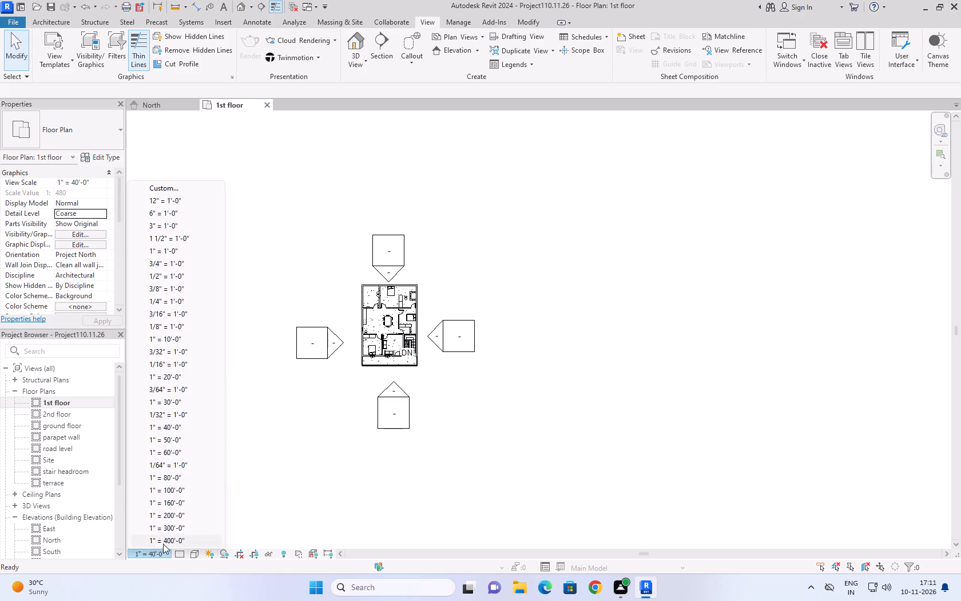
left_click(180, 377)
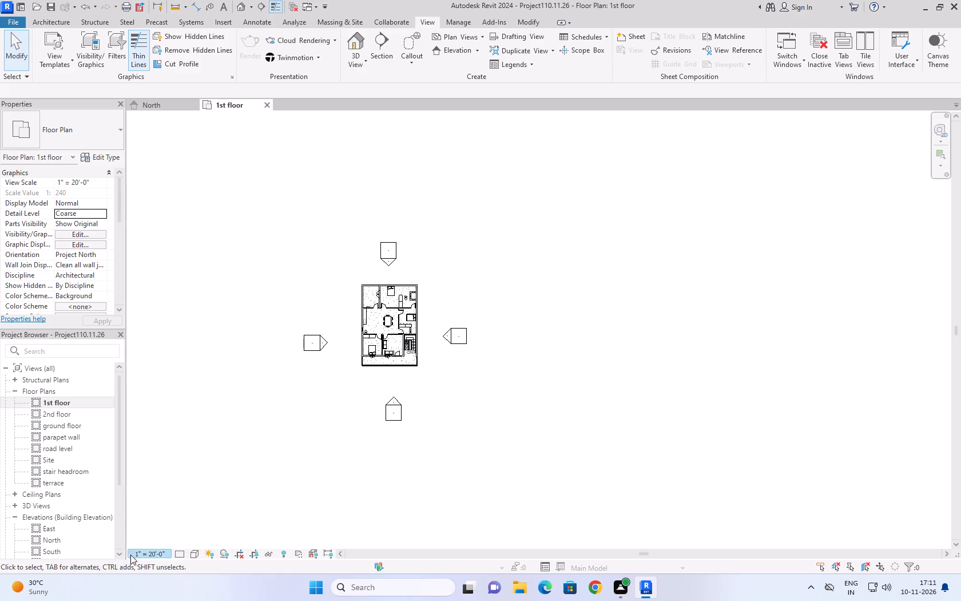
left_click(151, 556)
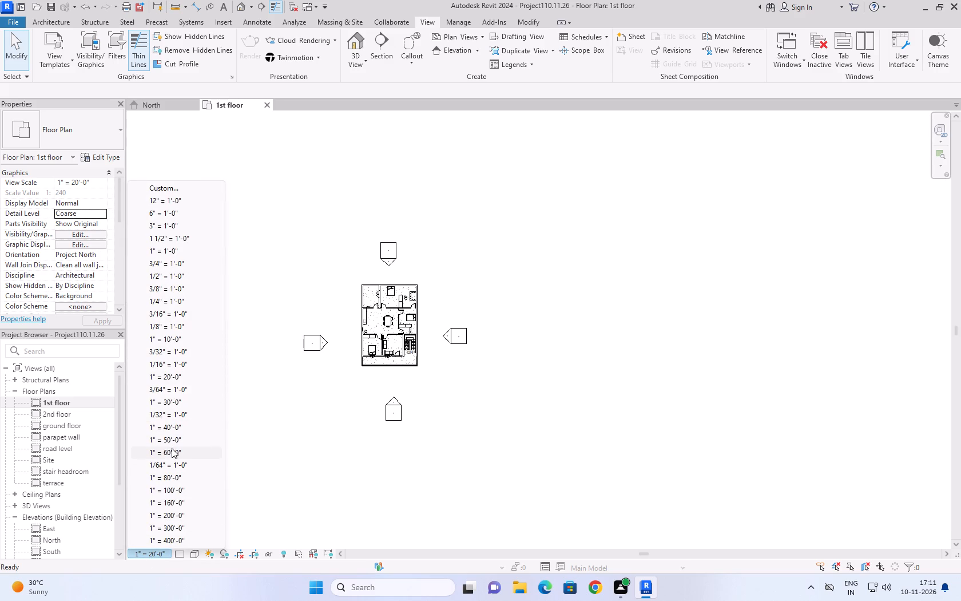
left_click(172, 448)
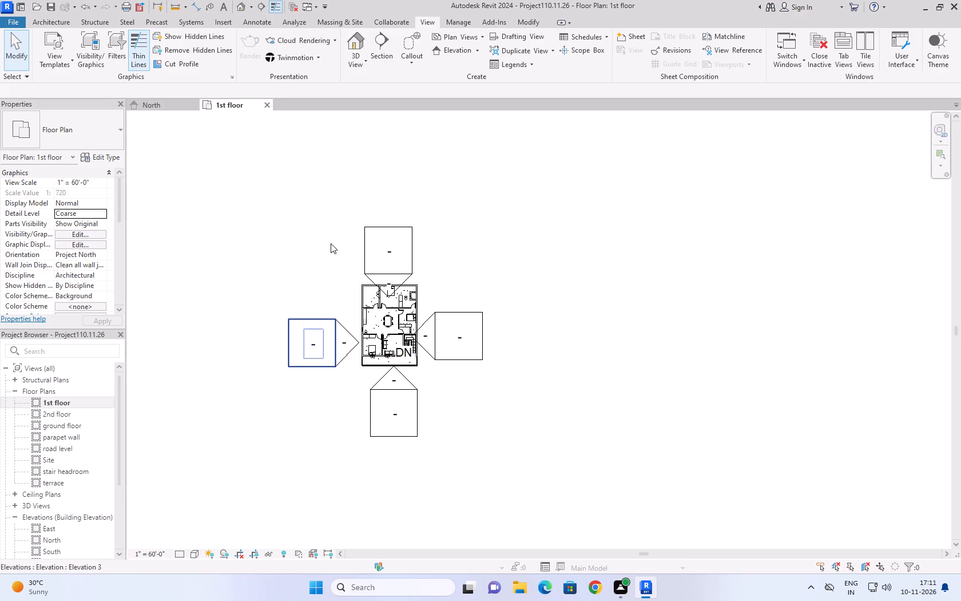
Create a camera view aimed across the house from beyond its front-right corner, and orbit it to a raised view of the left and front sides.
left_click(362, 66)
left_click(372, 112)
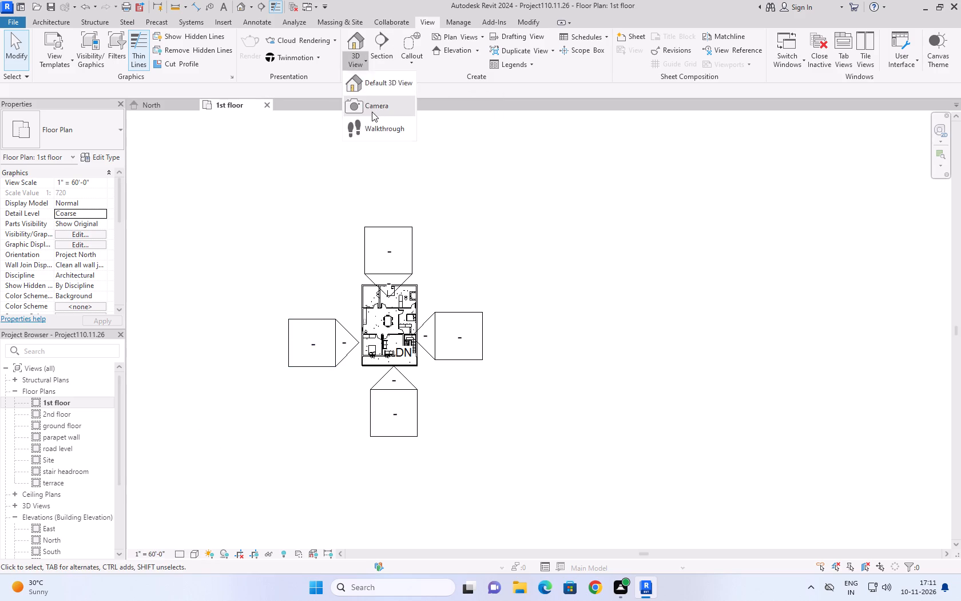
left_click(499, 472)
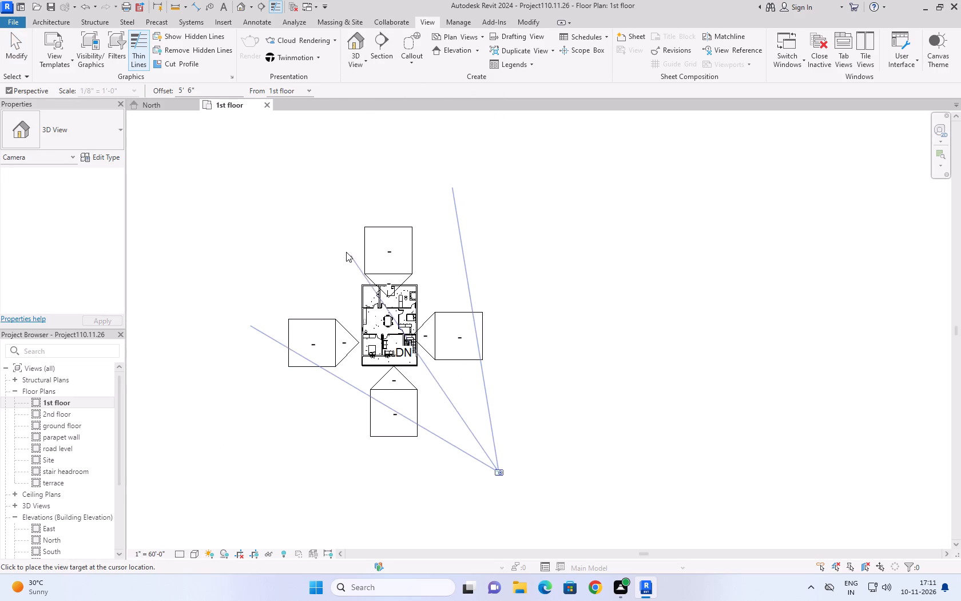
left_click(336, 239)
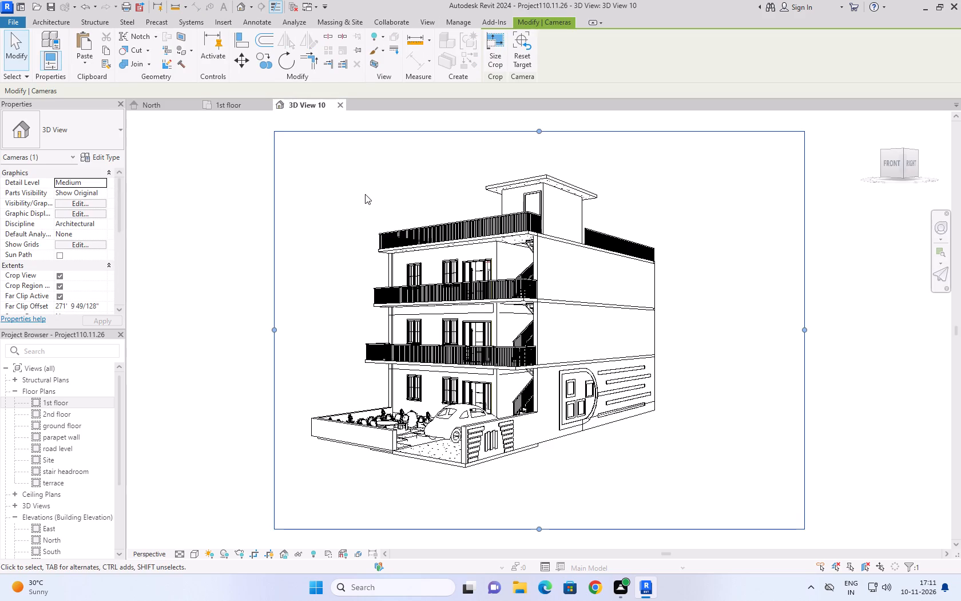
right_click_drag(370, 189, 365, 270, "shift")
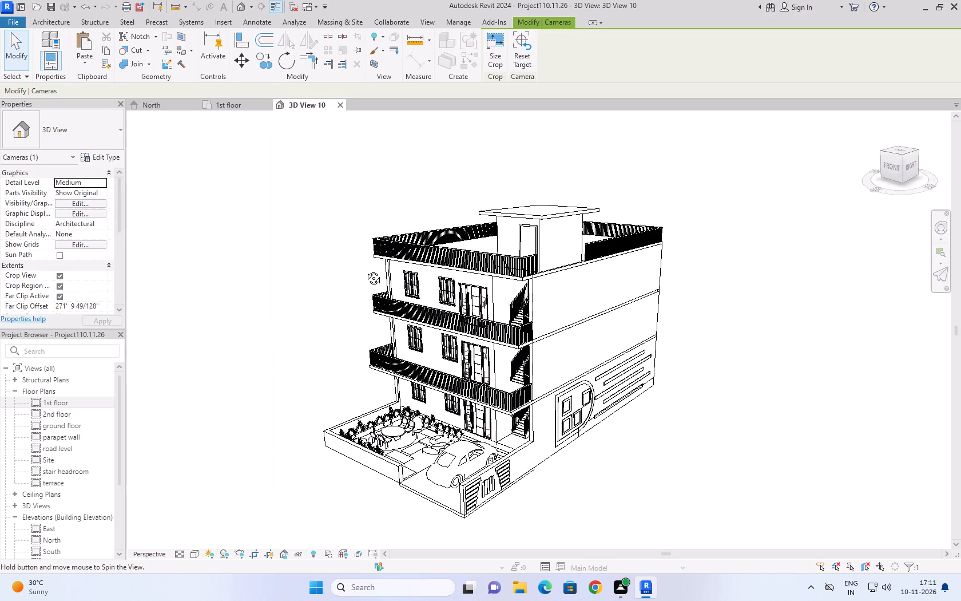
right_click_drag(365, 270, 268, 223, "shift")
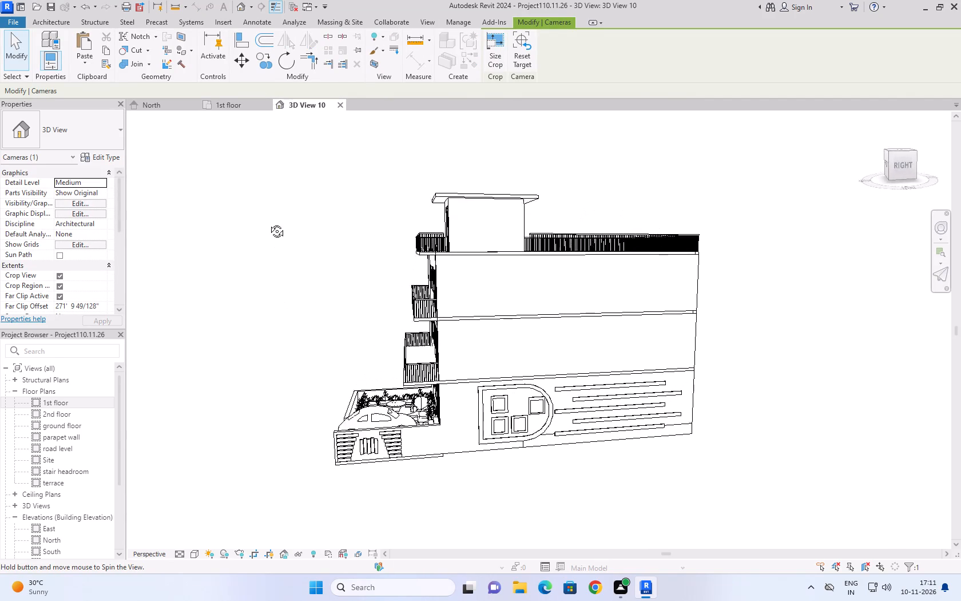
right_click_drag(268, 223, 456, 248, "shift")
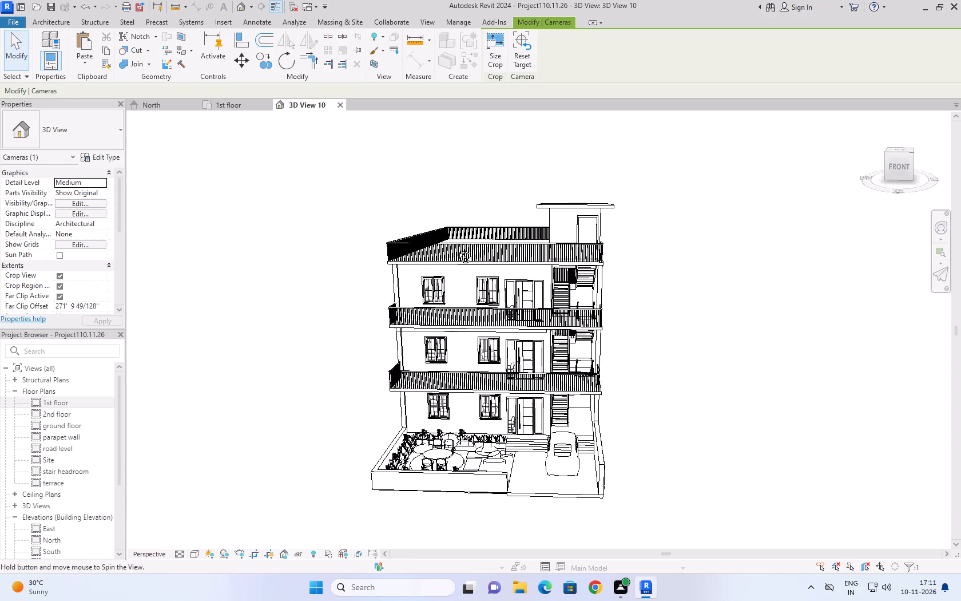
right_click_drag(456, 248, 278, 252, "shift")
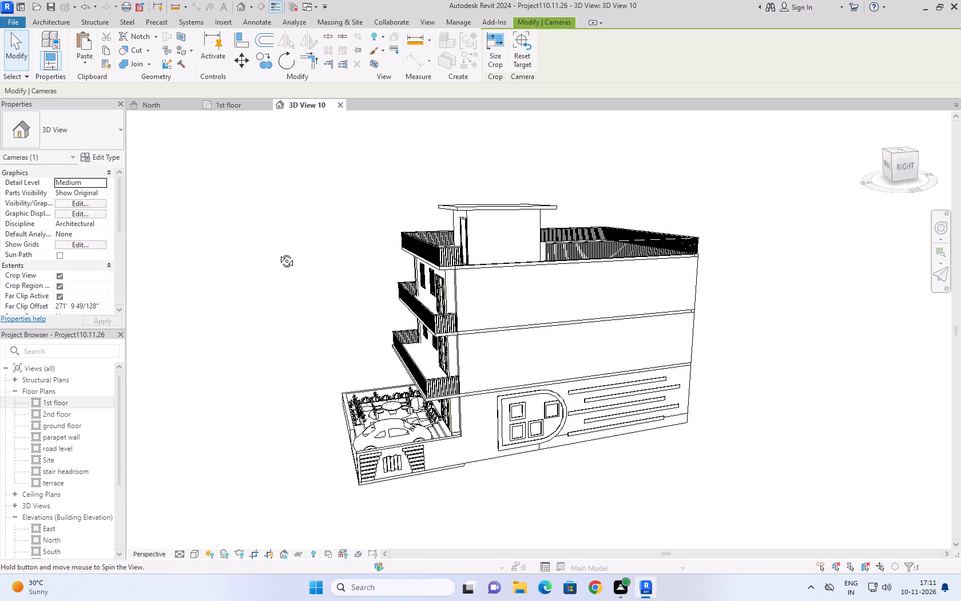
right_click_drag(278, 252, 724, 383, "shift")
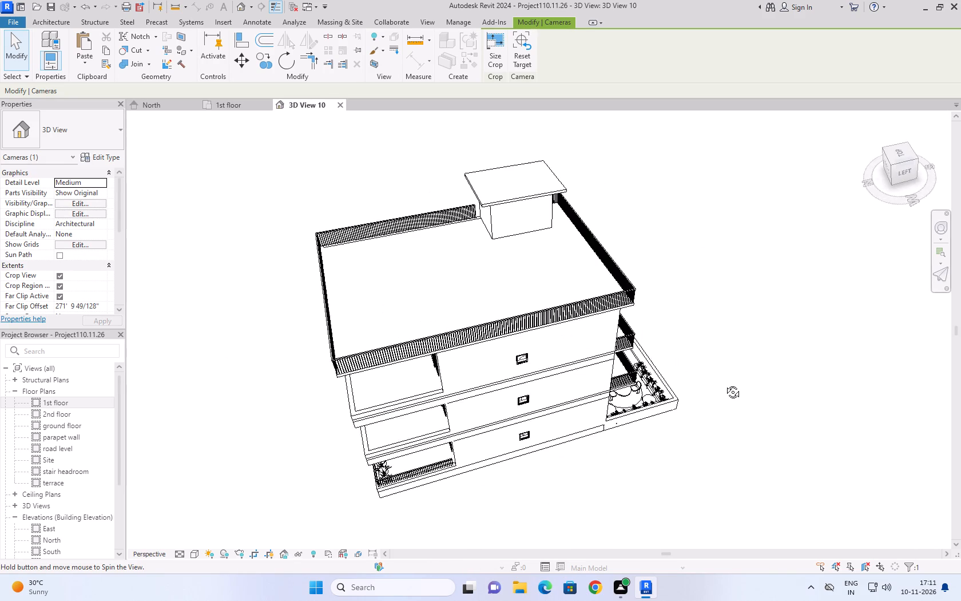
right_click_drag(724, 383, 579, 303, "shift")
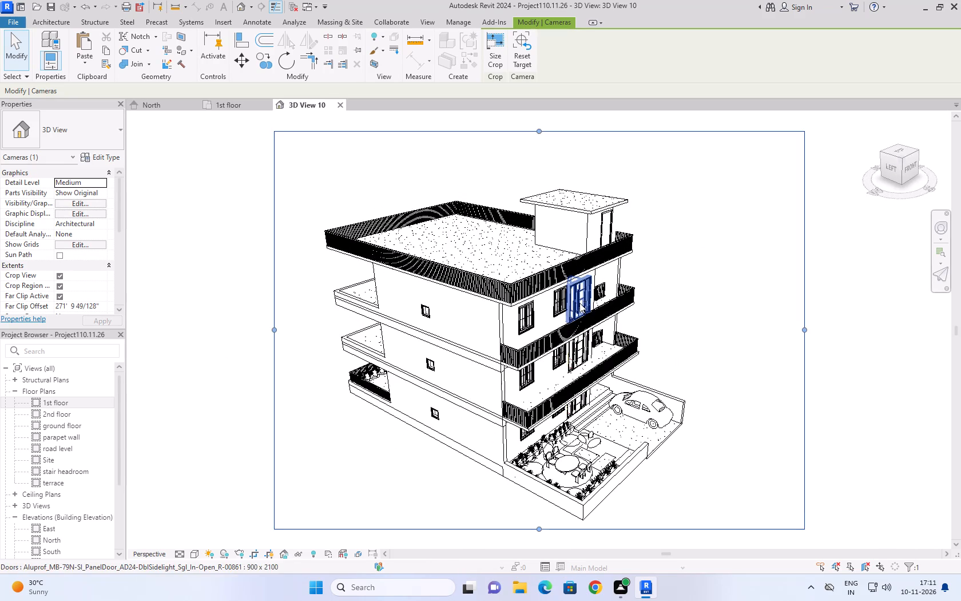
Close the new camera view to return to the 1st floor plan.
left_click(348, 108)
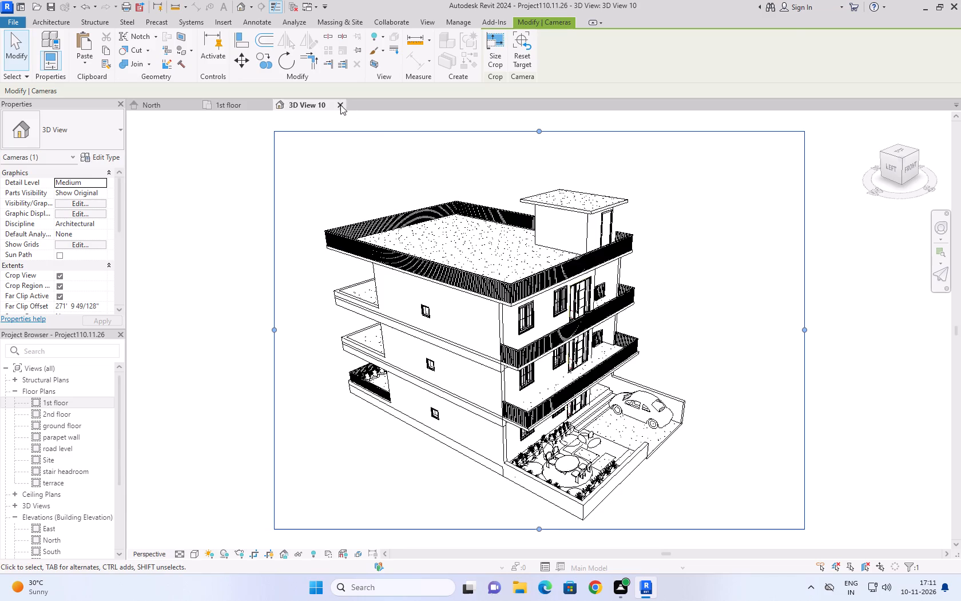
left_click(340, 105)
Set the 1st floor plan's view scale to 1/8" = 1'-0".
left_click(158, 558)
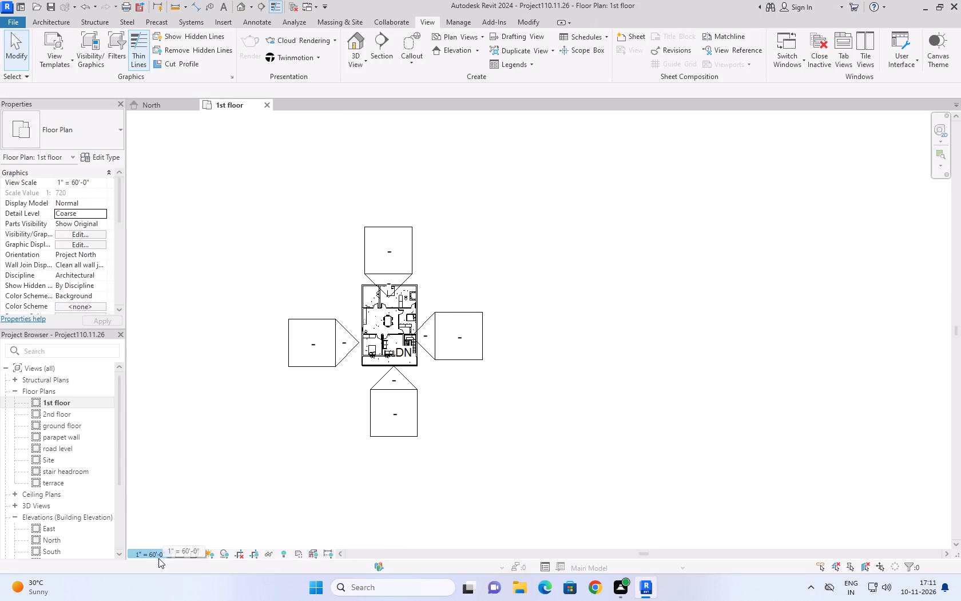
left_click(168, 322)
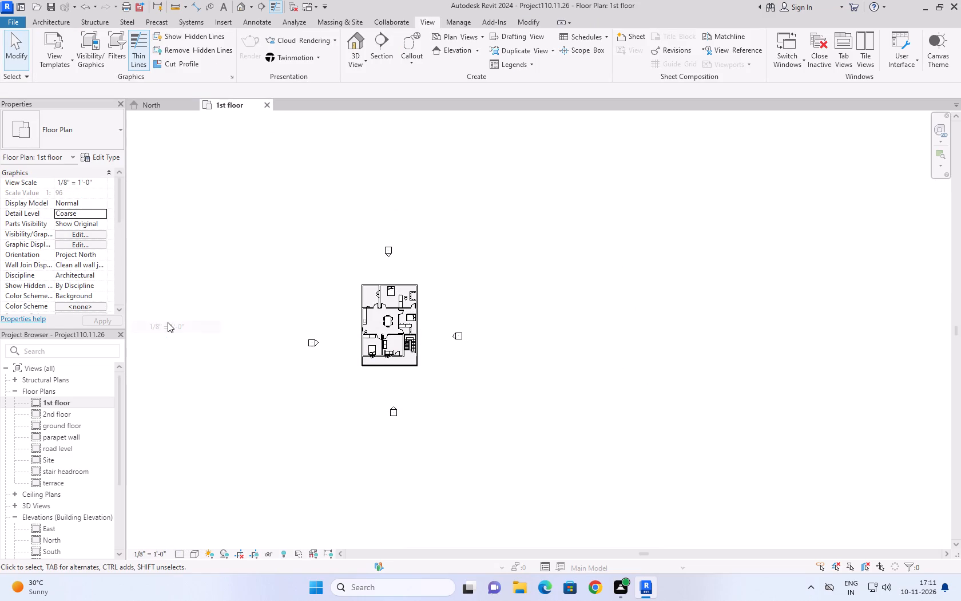
left_click(439, 408)
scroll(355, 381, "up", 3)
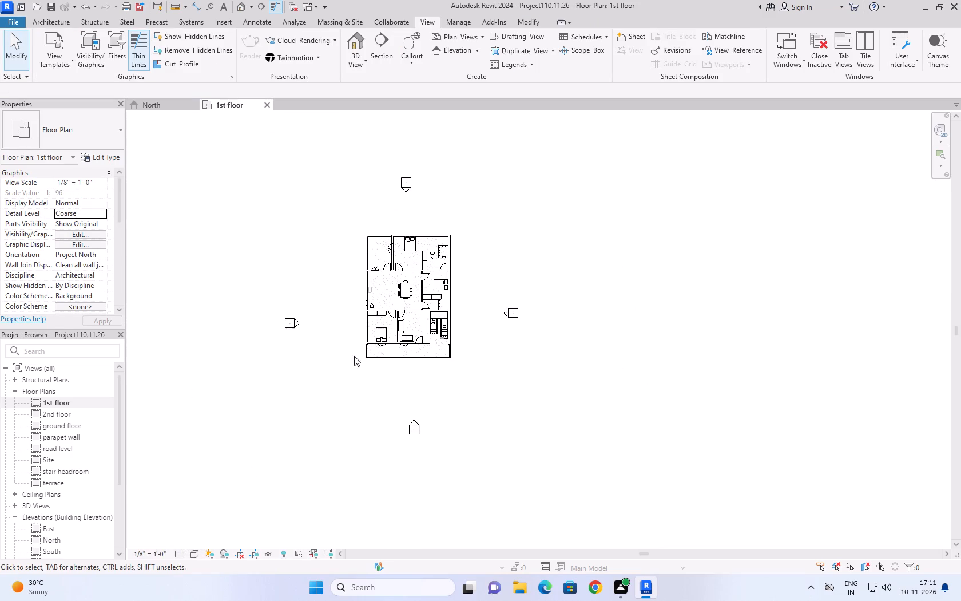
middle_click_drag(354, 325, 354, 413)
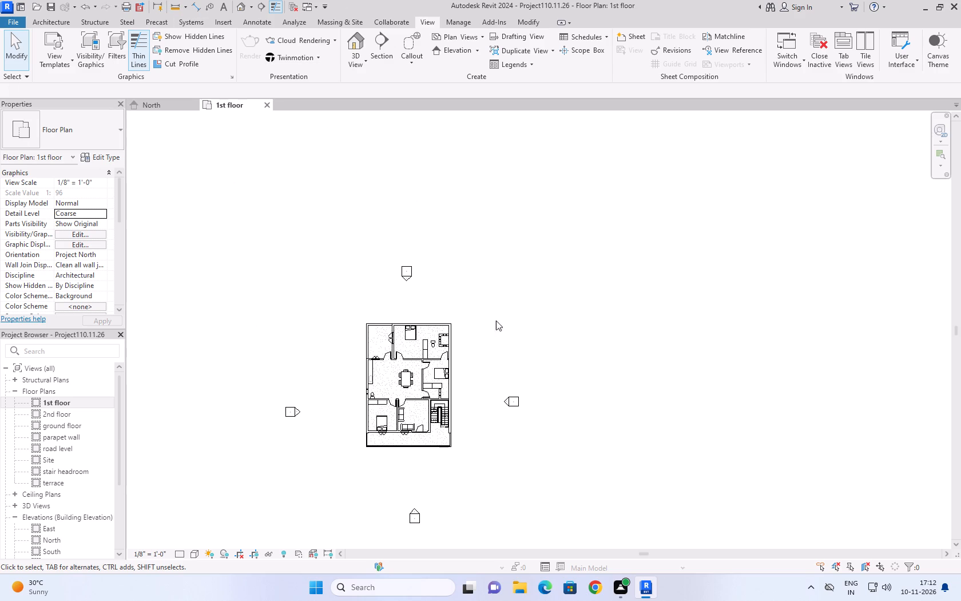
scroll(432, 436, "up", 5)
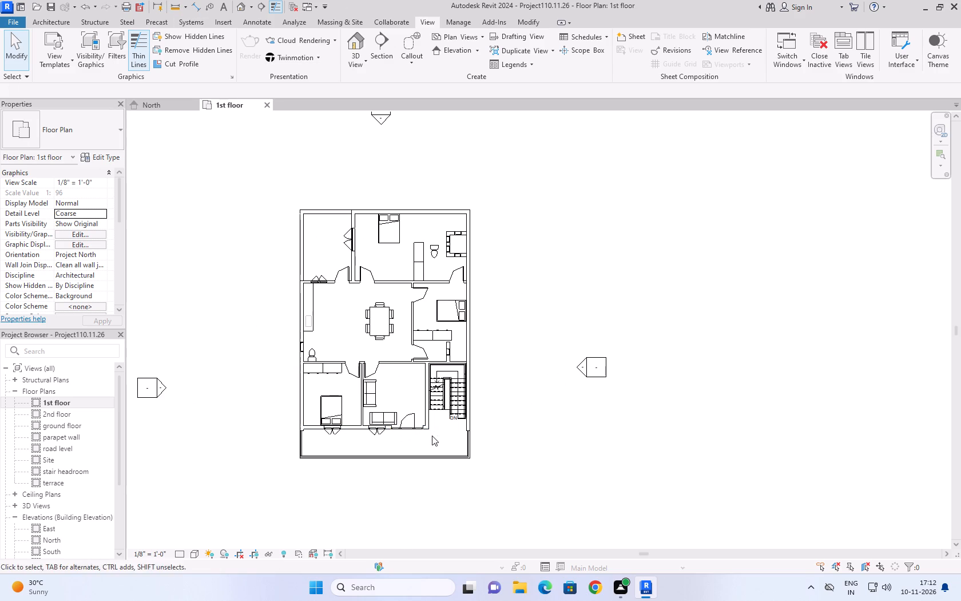
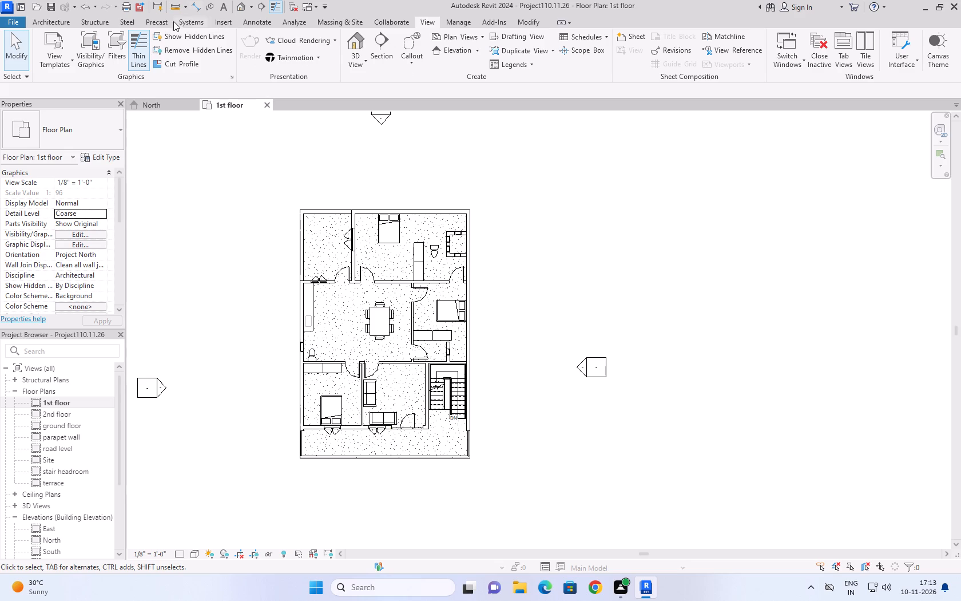
Reopen the 2nd floor, 1st floor and ground floor plans and compare the ground floor's toilet layout with the 1st floor's.
scroll(431, 321, "up", 1)
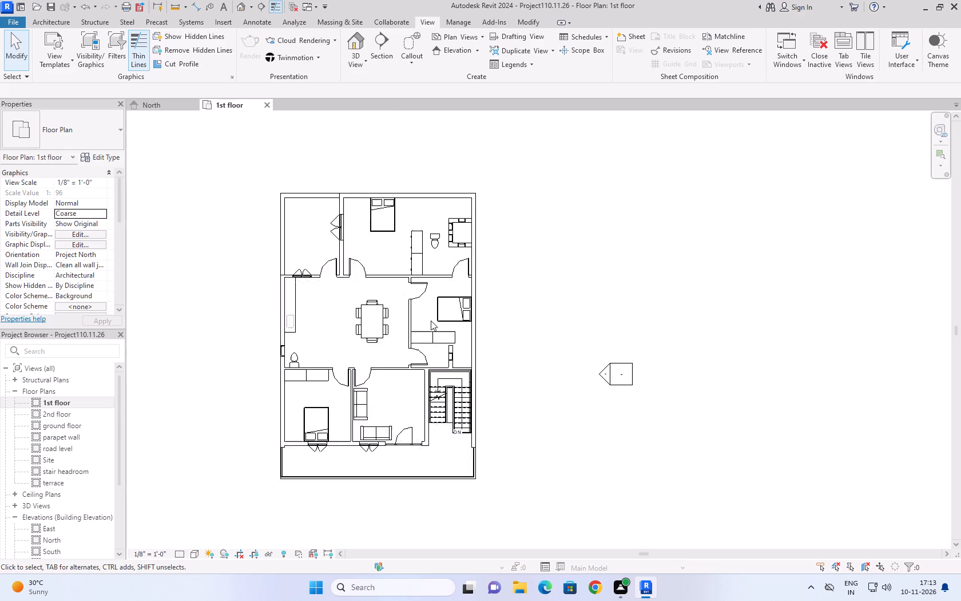
scroll(431, 321, "up", 2)
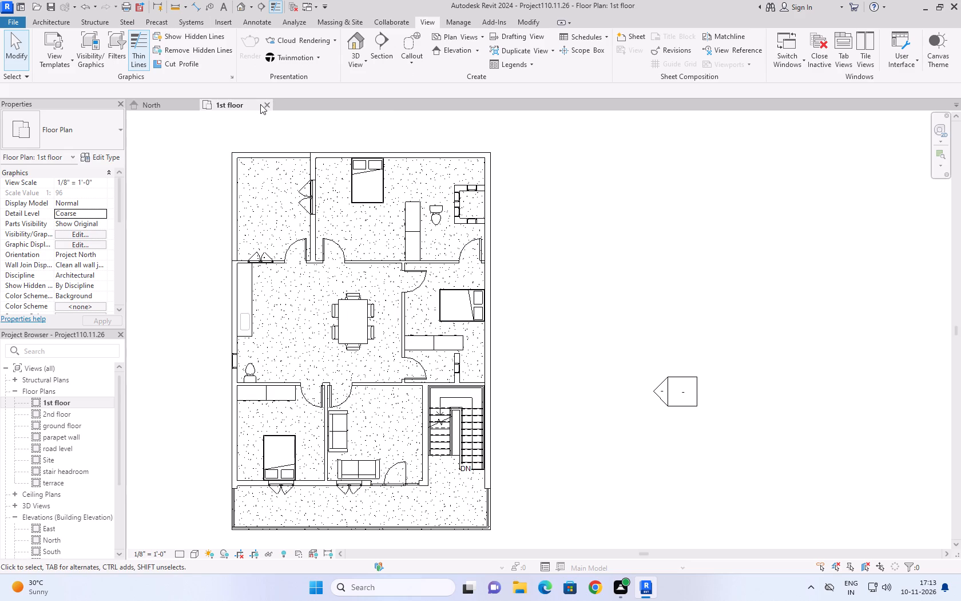
left_click(267, 108)
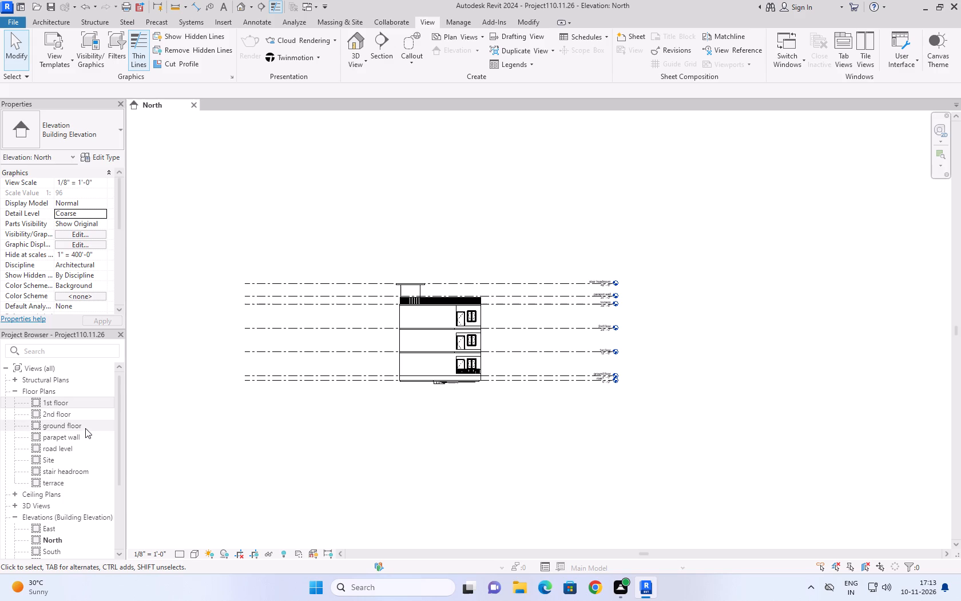
scroll(78, 488, "down", 2)
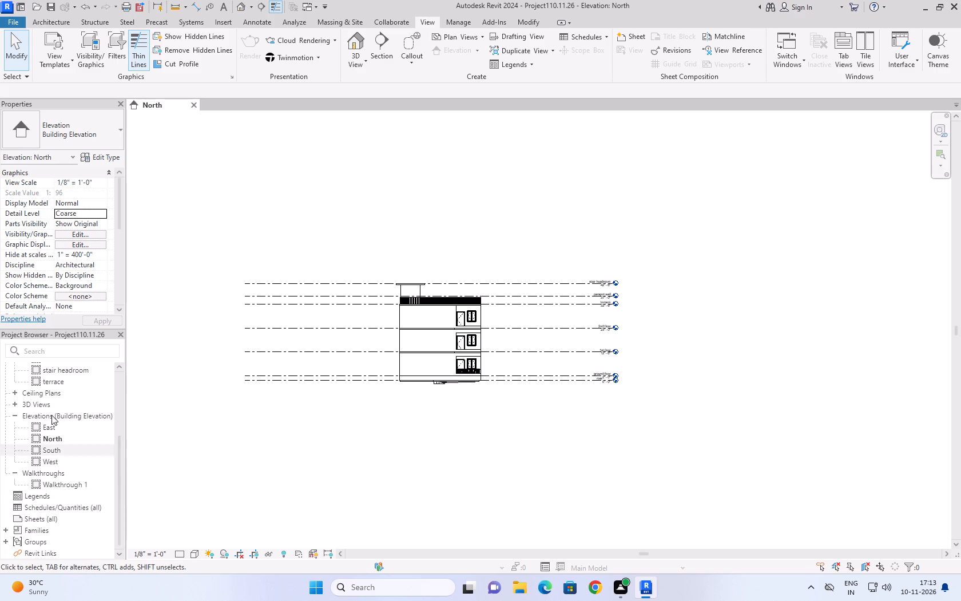
scroll(46, 403, "up", 2)
double_click(67, 413)
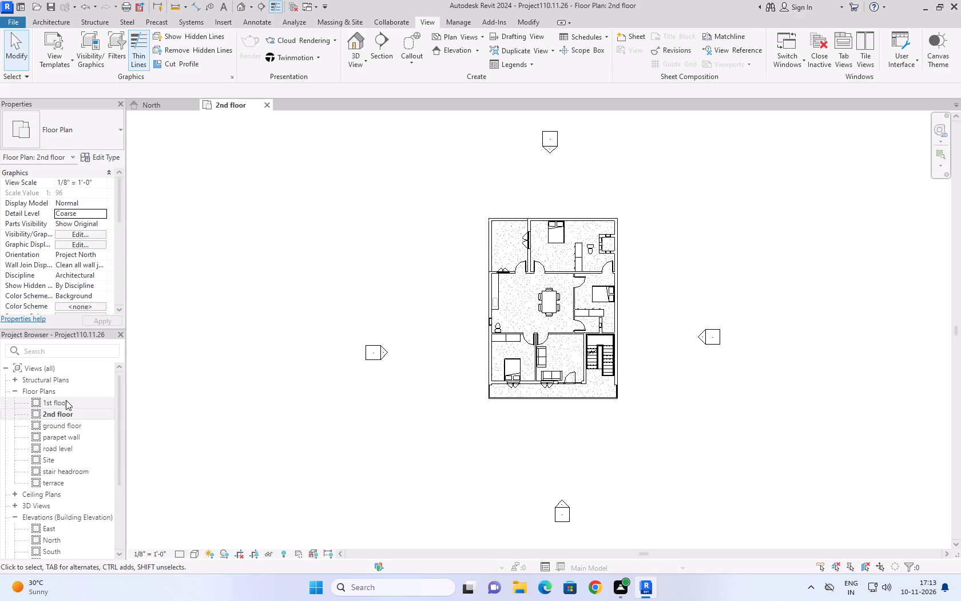
double_click(66, 400)
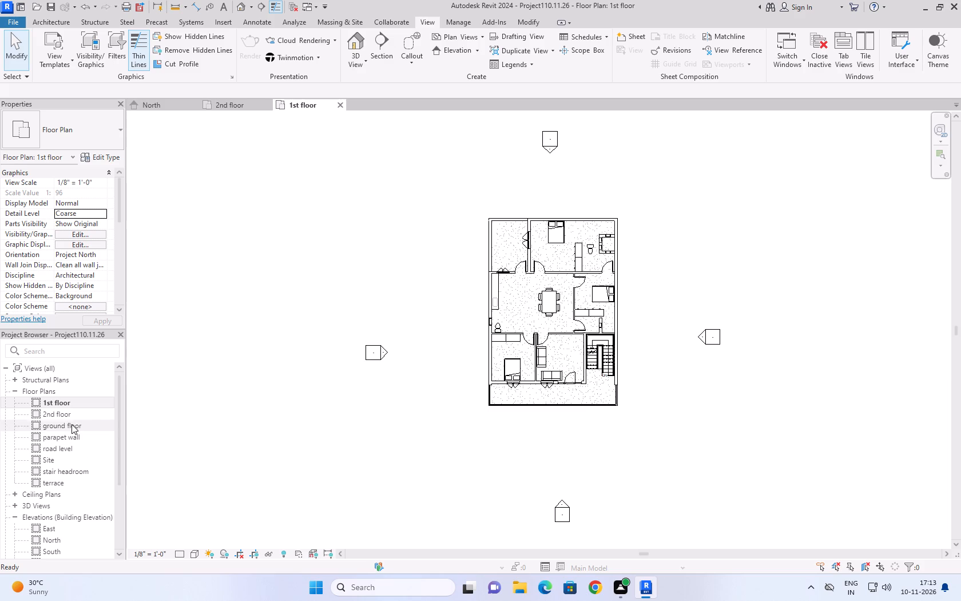
double_click(72, 424)
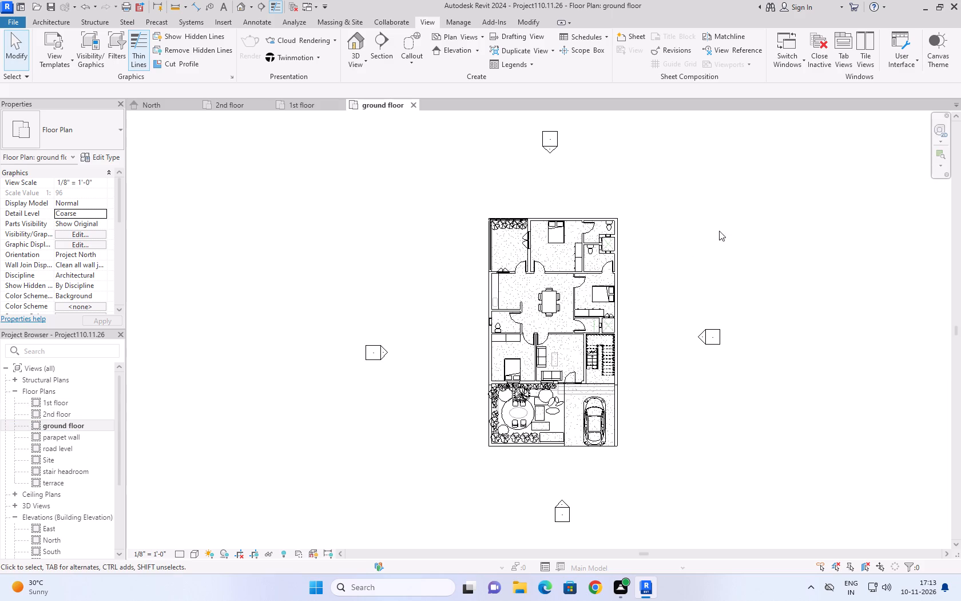
scroll(666, 254, "up", 2)
scroll(572, 246, "up", 2)
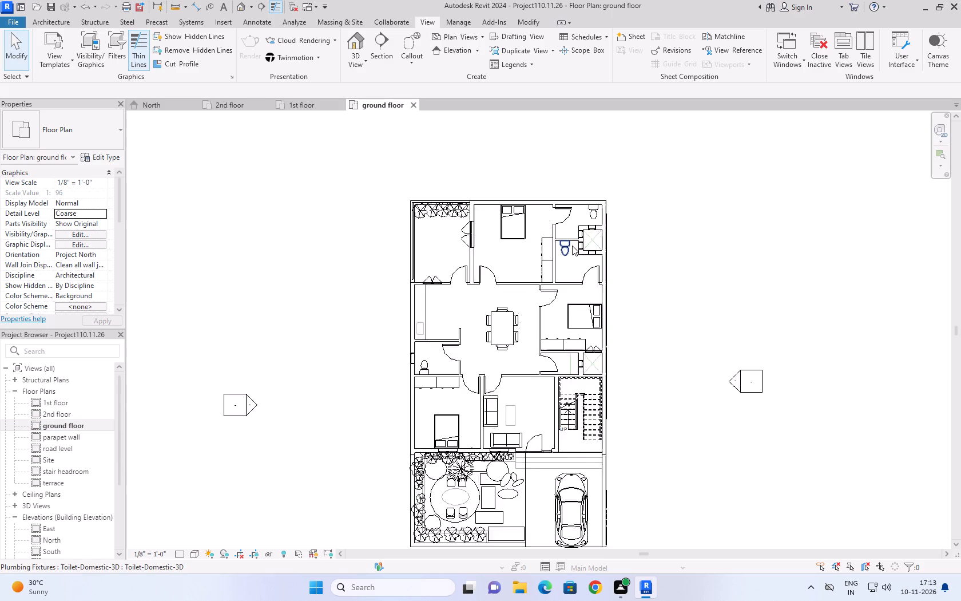
scroll(572, 246, "up", 2)
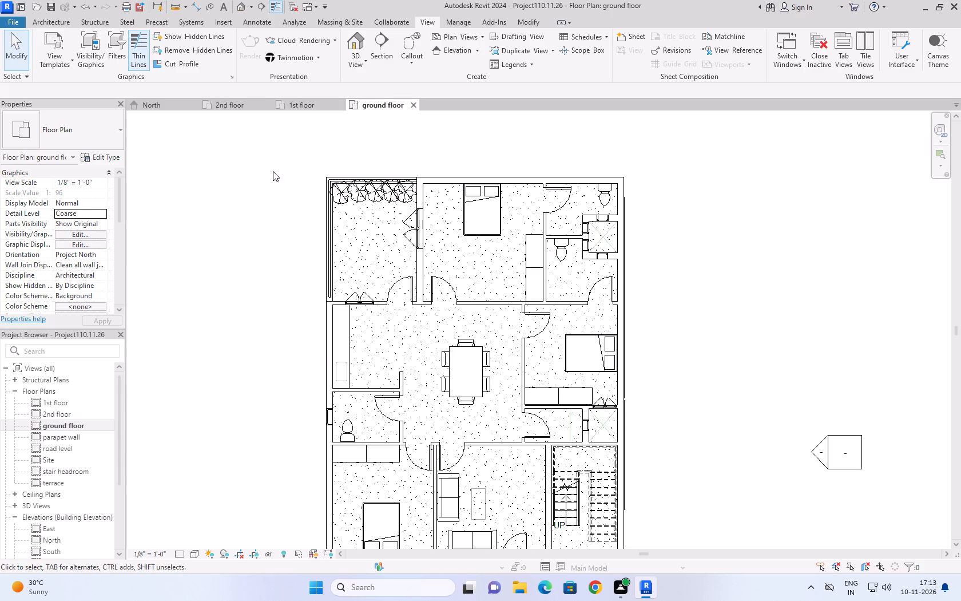
left_click(307, 102)
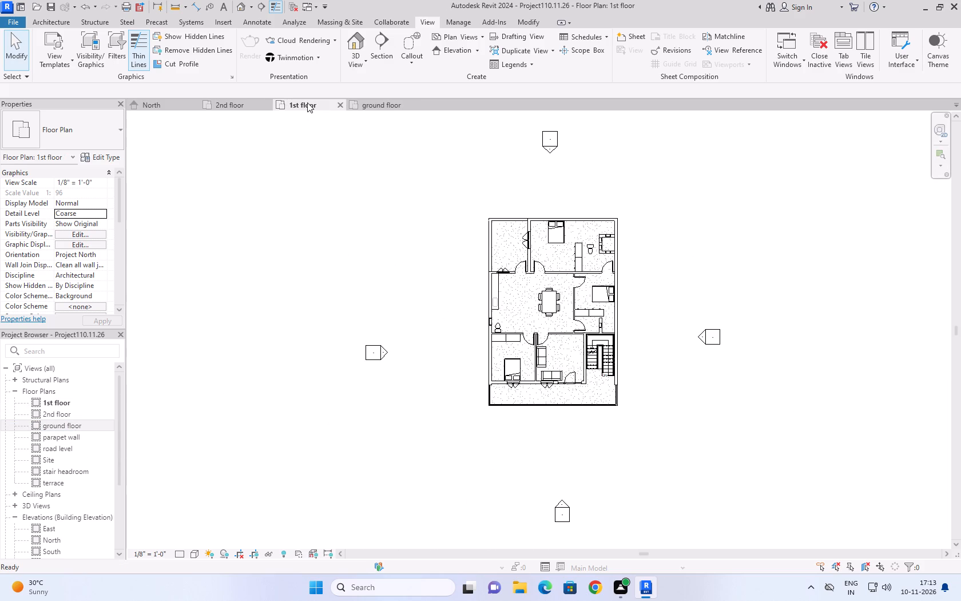
left_click(368, 104)
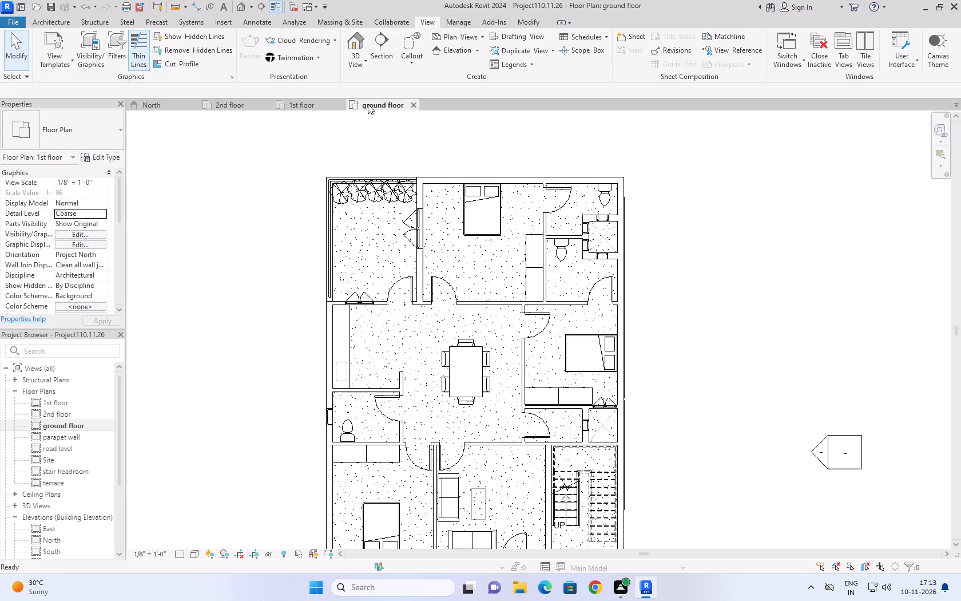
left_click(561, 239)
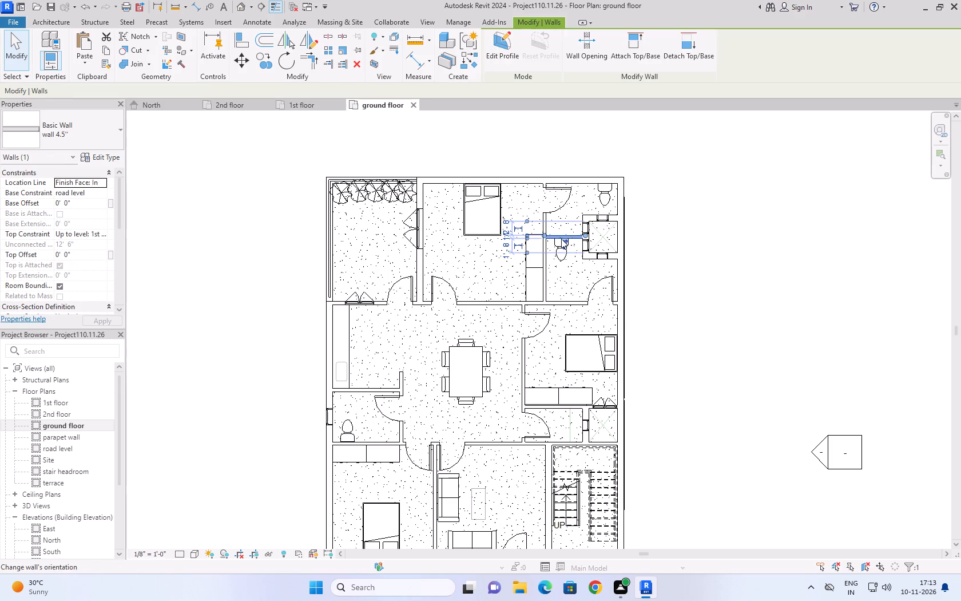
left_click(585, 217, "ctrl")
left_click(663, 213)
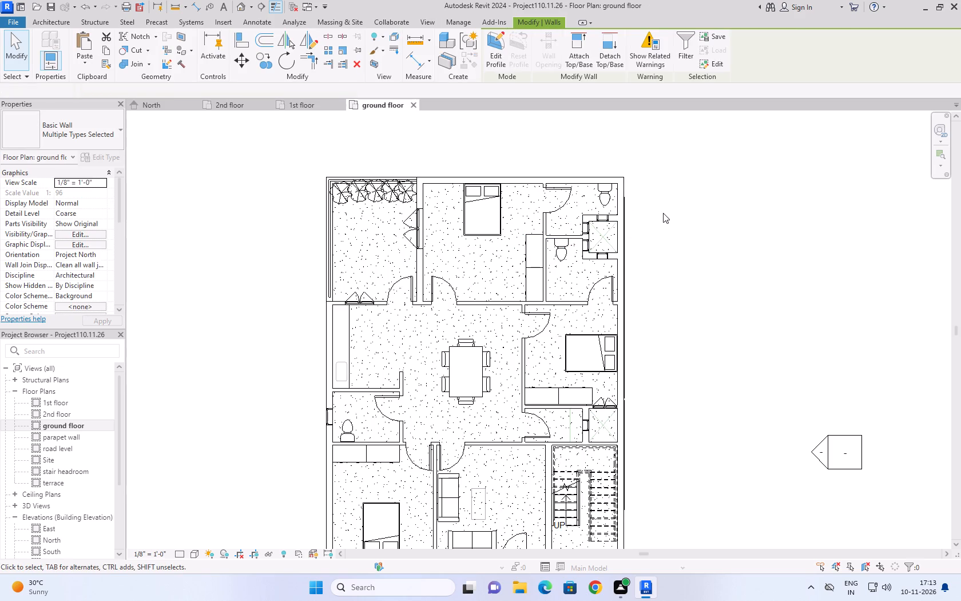
Copy the three walls and door around the ground floor's rear-corner toilet and paste them aligned to the 1st floor, 2nd floor and terrace levels.
left_click(305, 108)
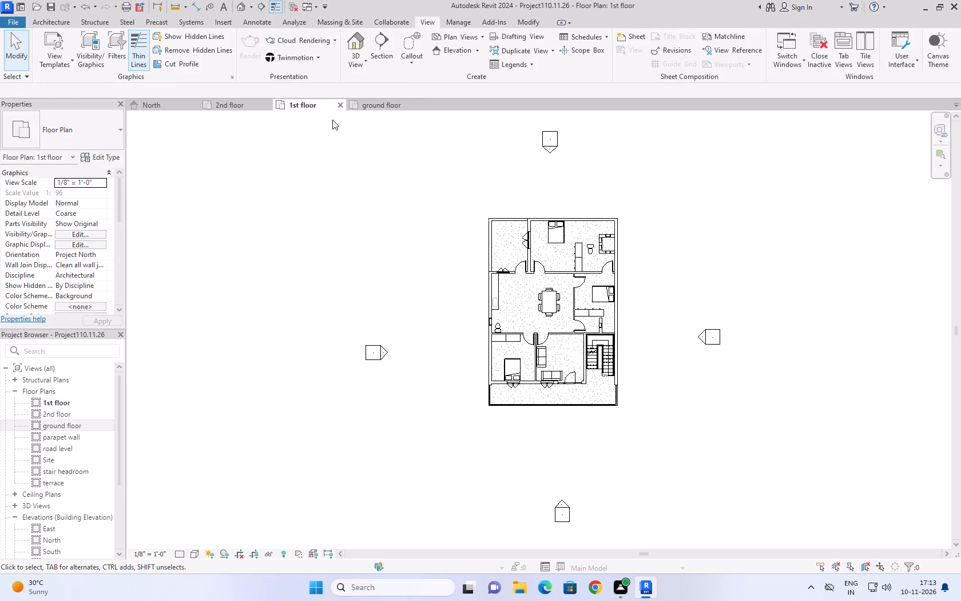
left_click(368, 108)
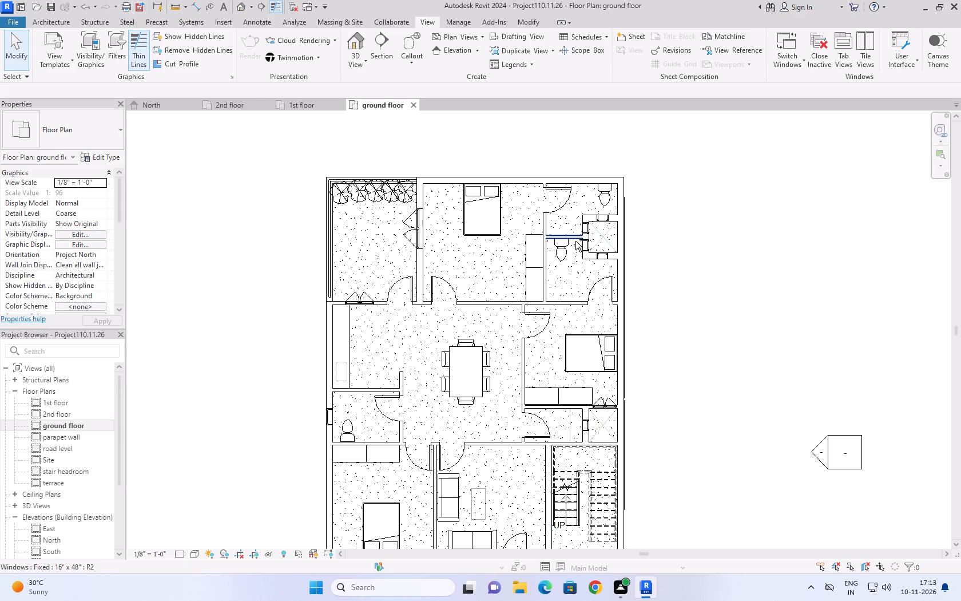
left_click(573, 239)
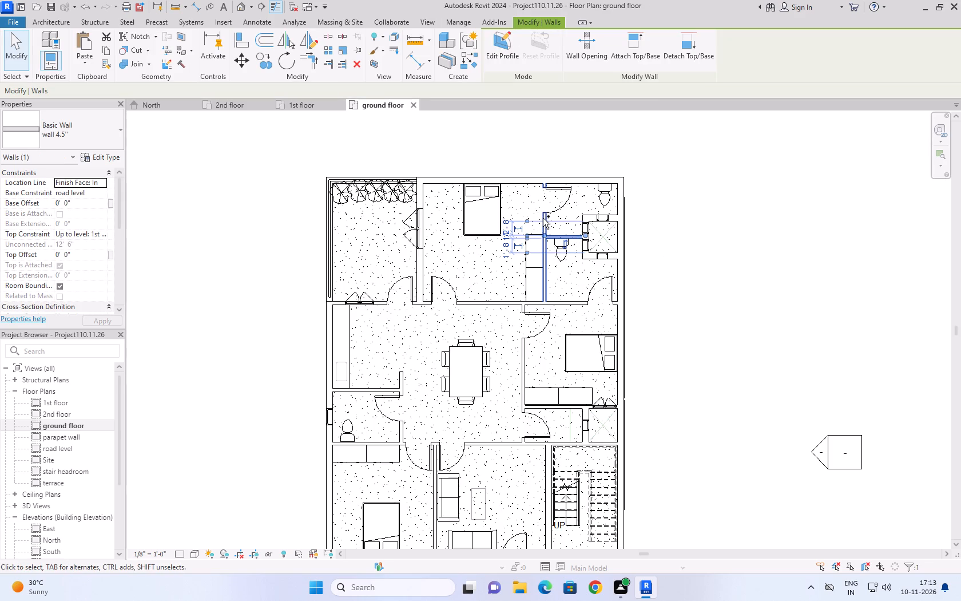
left_click(543, 218, "ctrl")
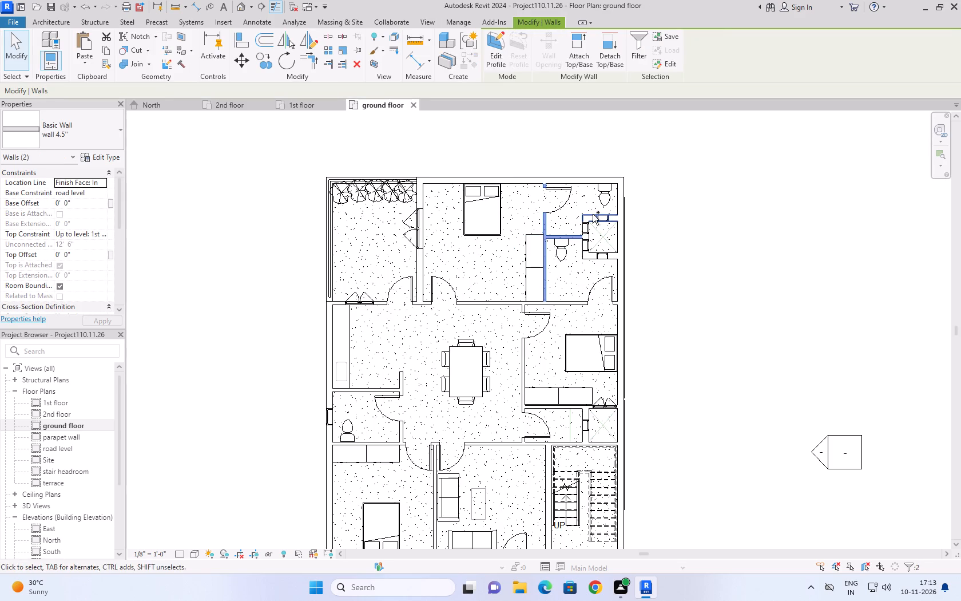
left_click(593, 214, "ctrl")
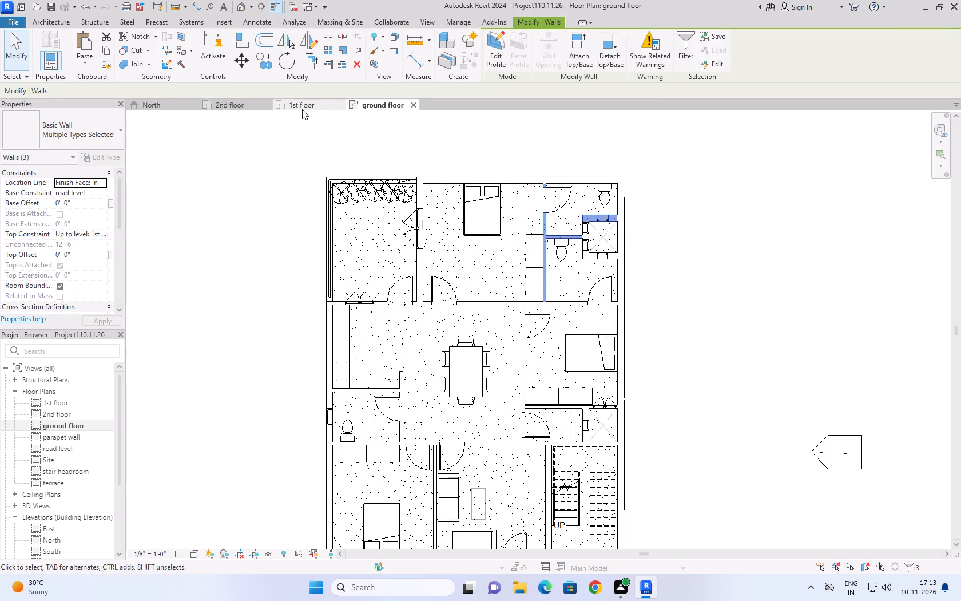
left_click(302, 108, "ctrl")
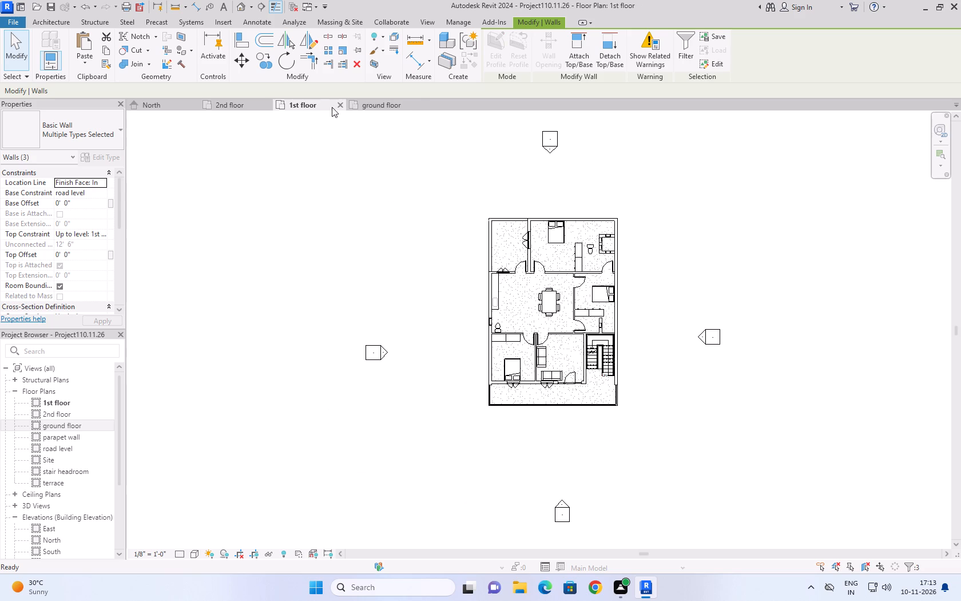
left_click(364, 108, "ctrl")
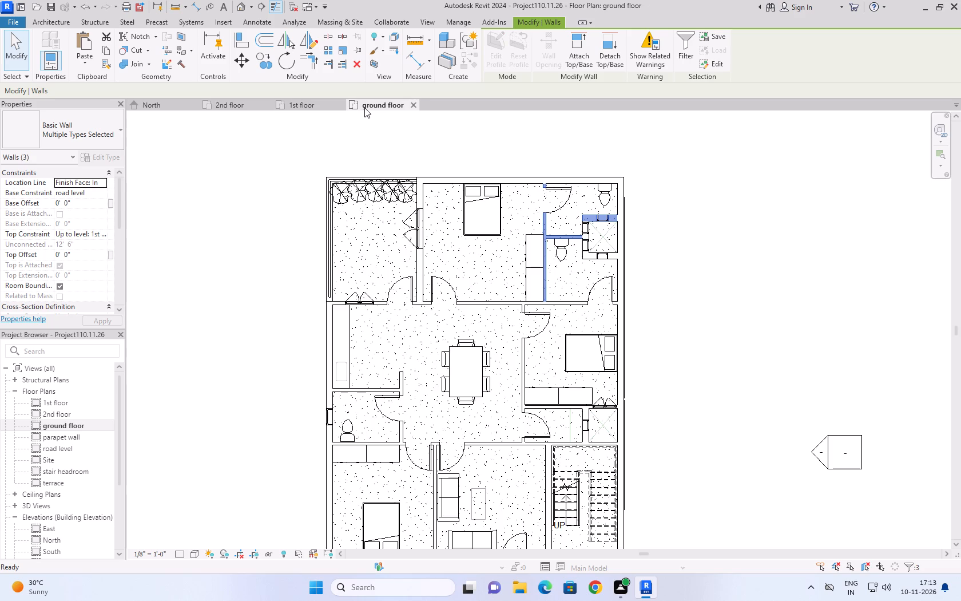
left_click(309, 101, "ctrl")
left_click(368, 105, "ctrl")
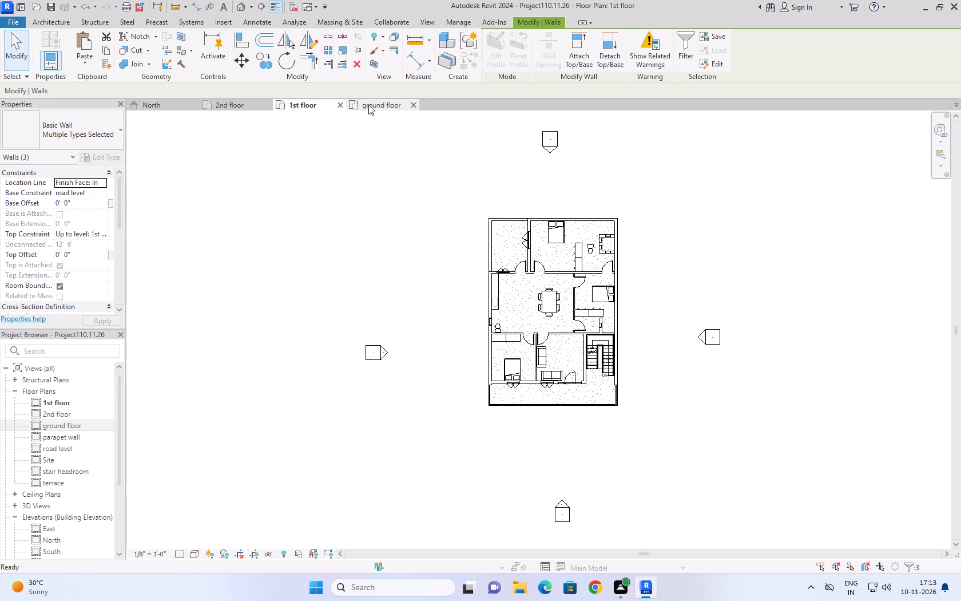
left_click(570, 196, "ctrl")
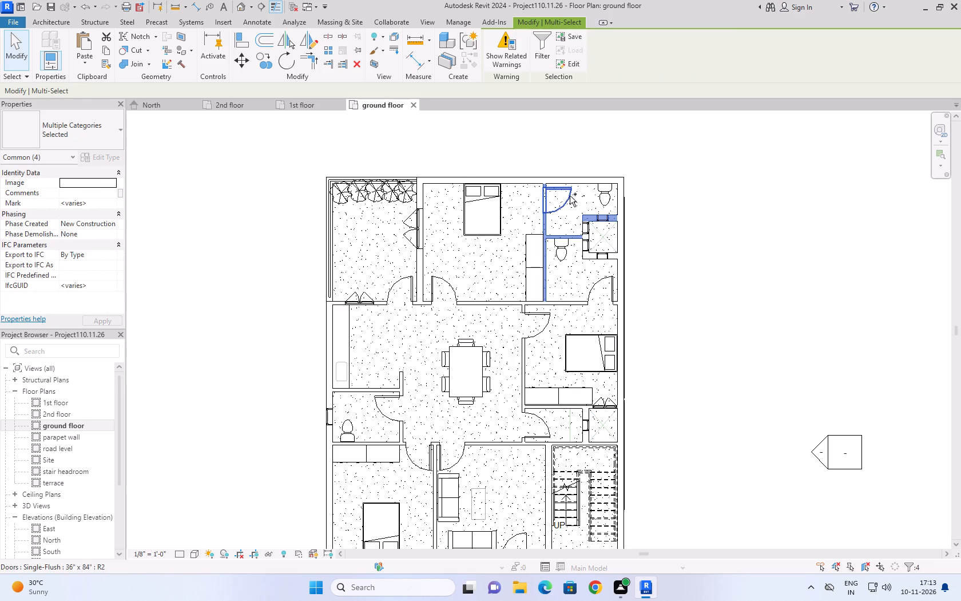
left_click(304, 106, "ctrl")
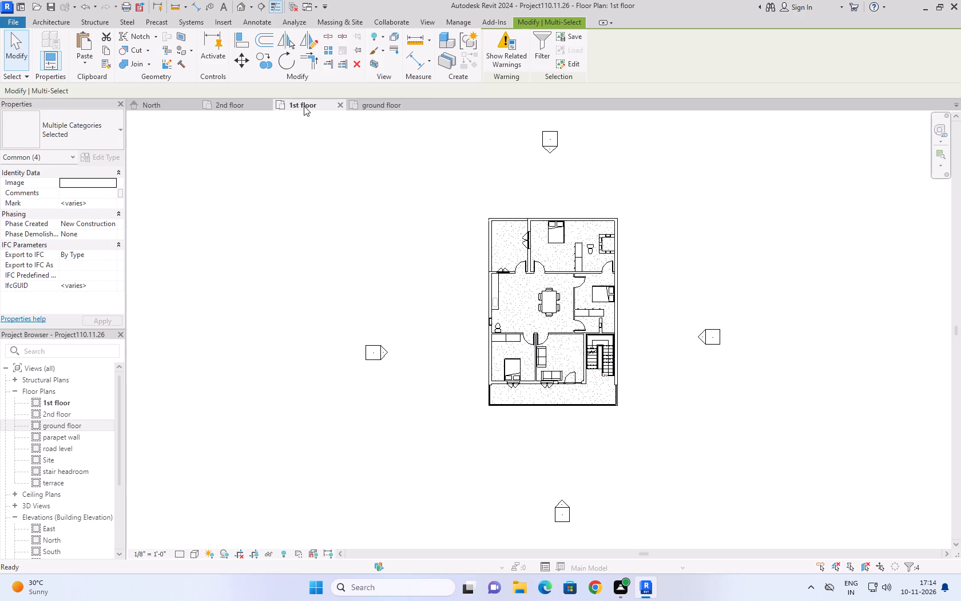
left_click(371, 106, "ctrl")
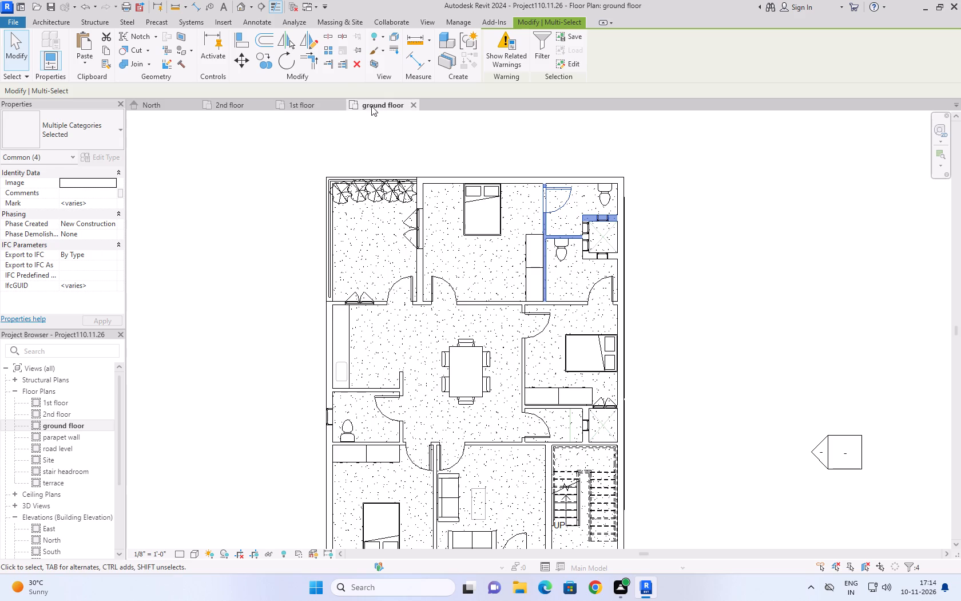
left_click(105, 53)
left_click(93, 68)
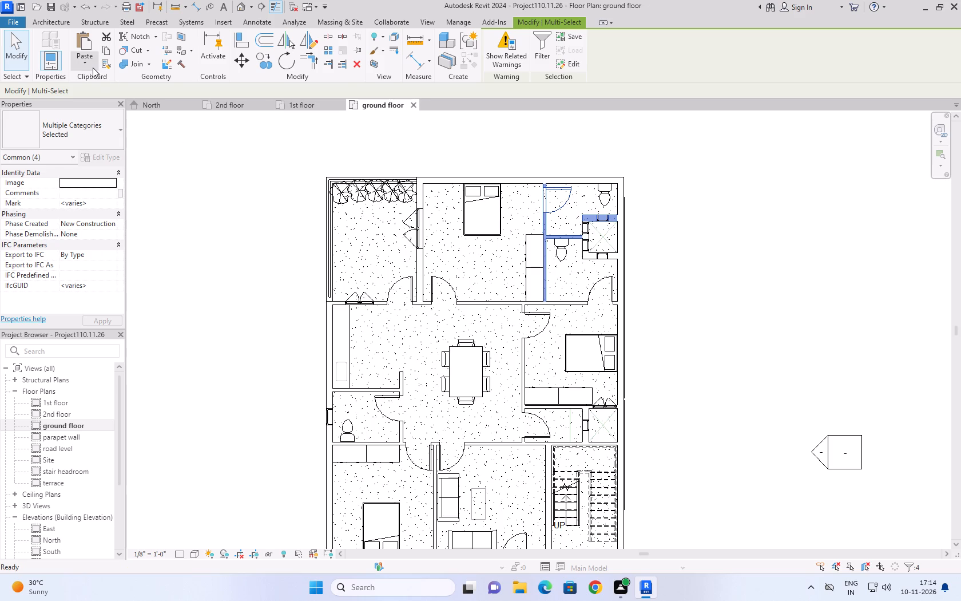
left_click(105, 99)
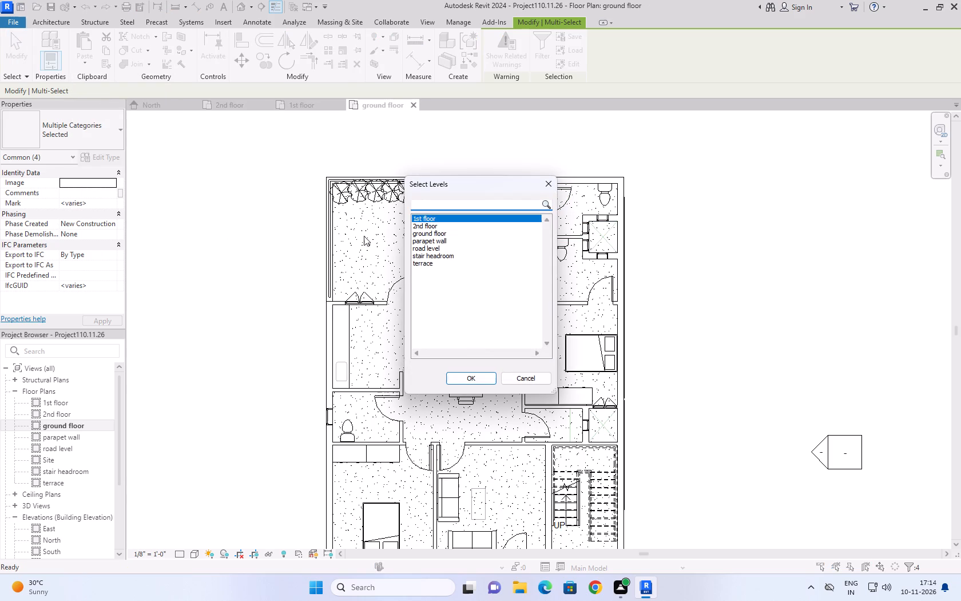
left_click(422, 226, "ctrl")
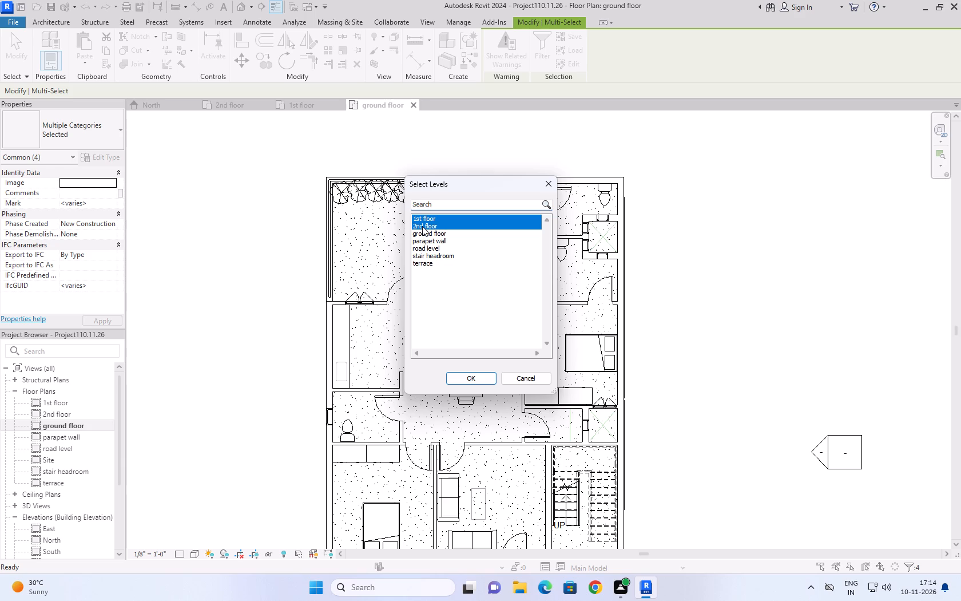
left_click(433, 261, "ctrl")
left_click(471, 372)
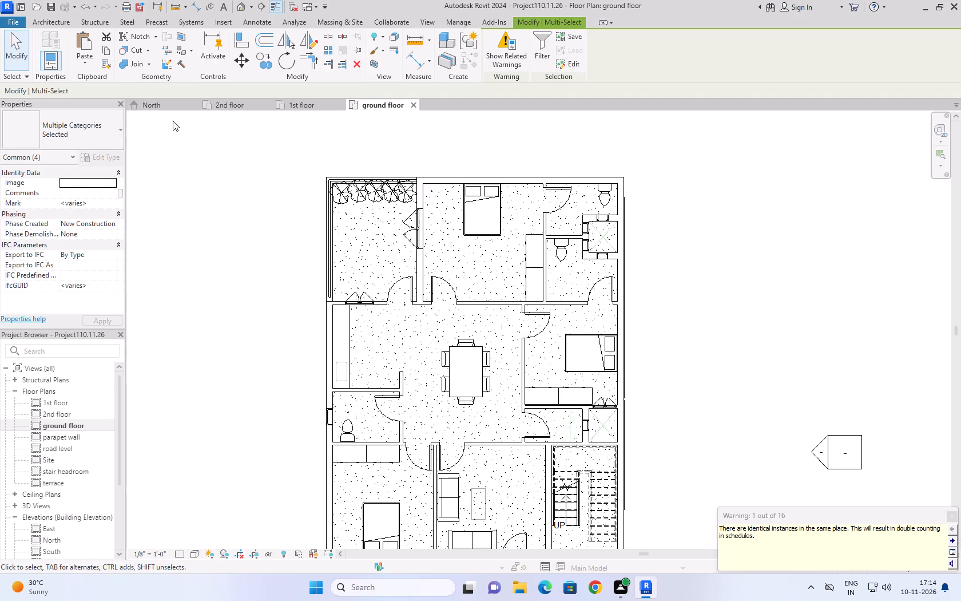
Delete the pasted toilet walls projecting above the terrace and stair headroom roof in the North elevation.
left_click(161, 107)
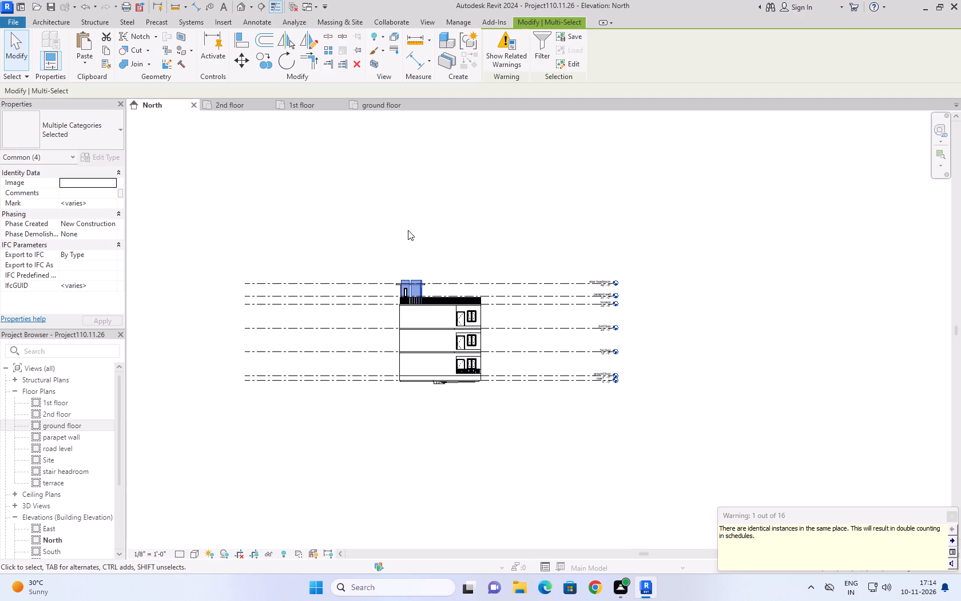
left_click(409, 164)
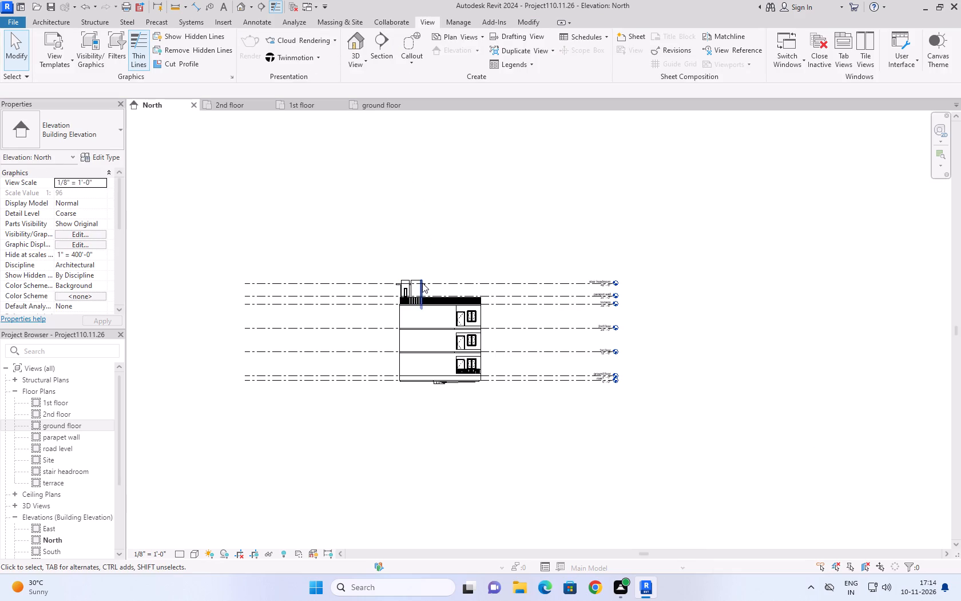
scroll(419, 287, "up", 9)
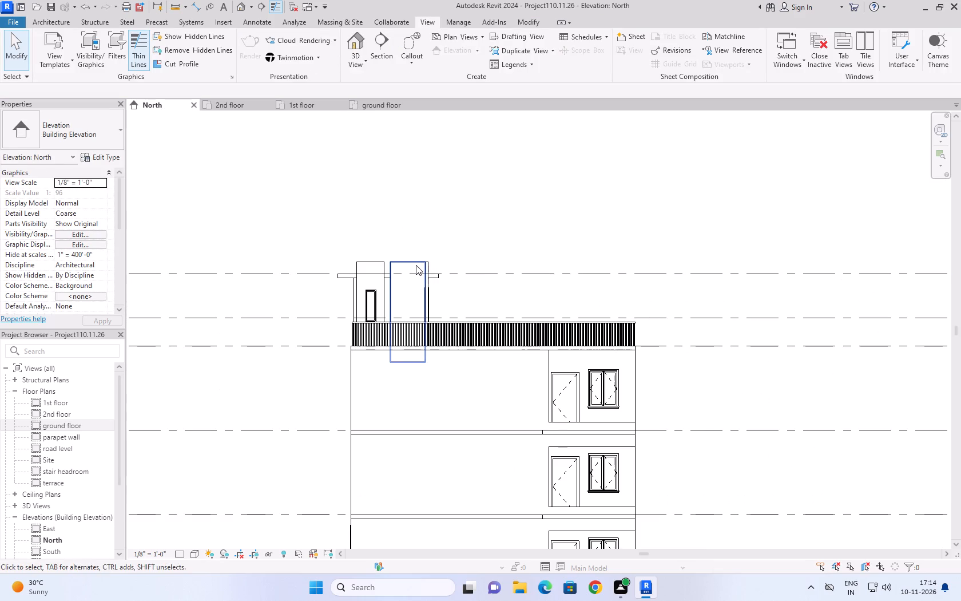
left_click(416, 265)
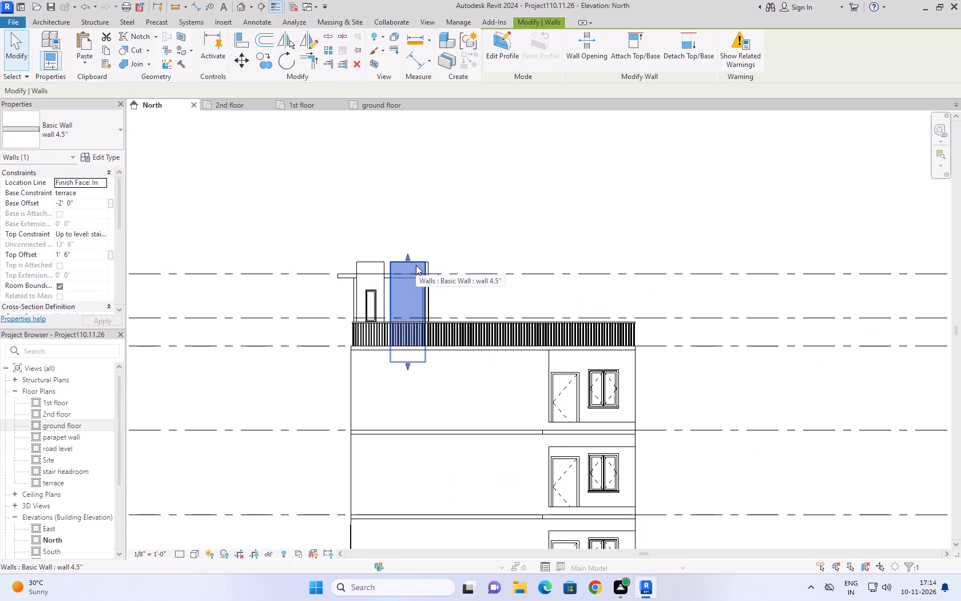
left_click(444, 222)
left_click(420, 261)
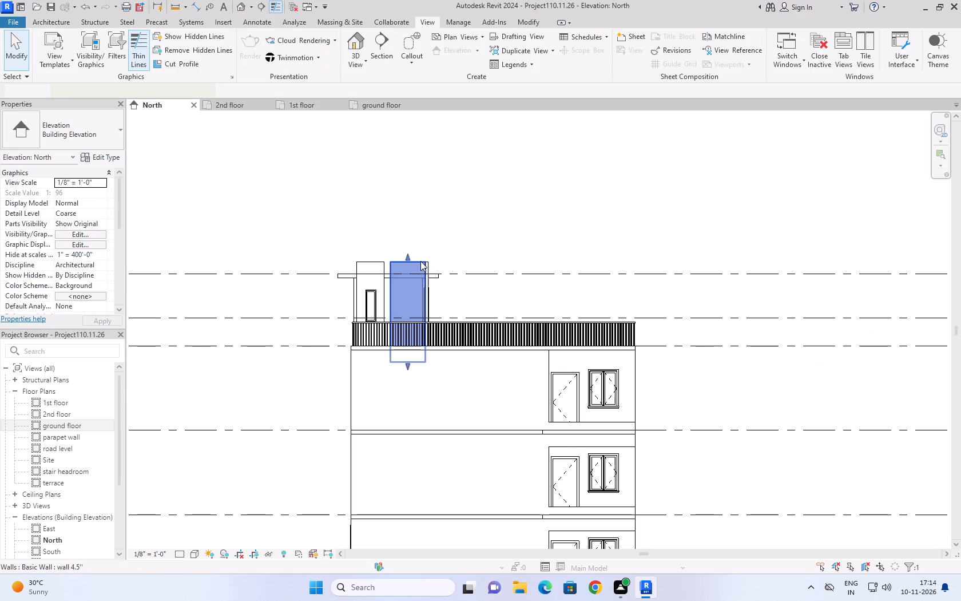
key("Delete")
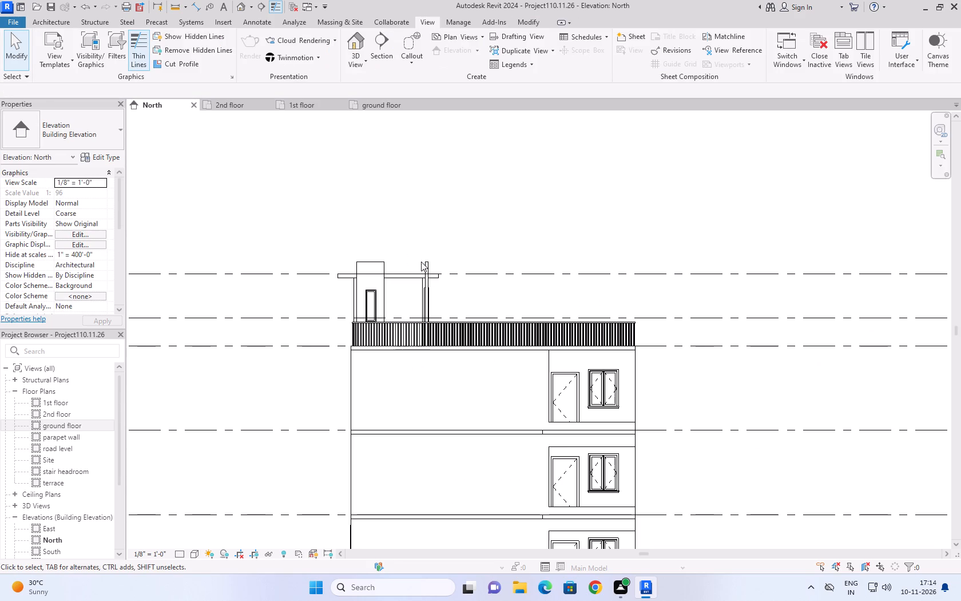
left_click(424, 263)
key("Delete")
left_click(379, 262)
key("Delete")
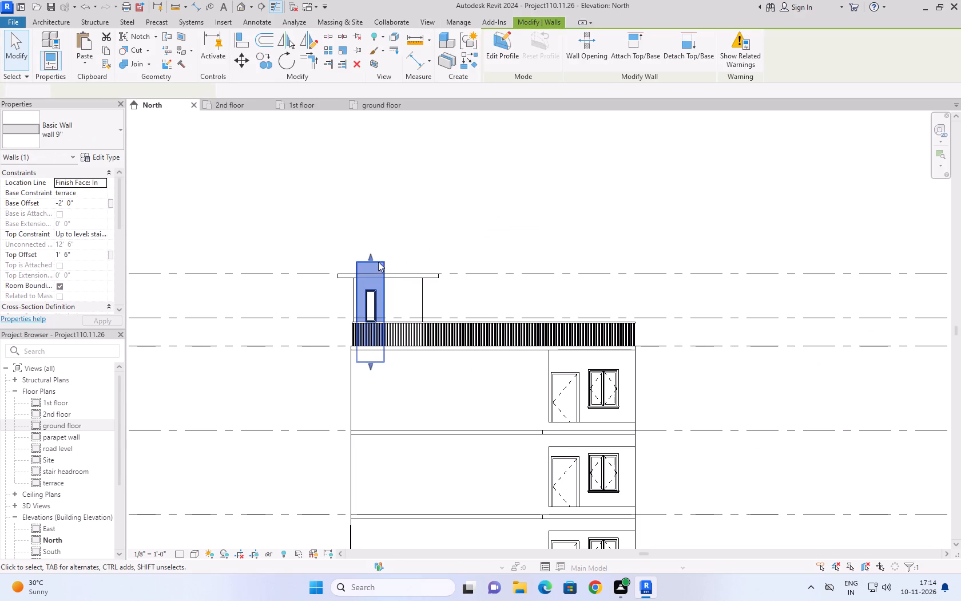
Review the North elevation, then compare the room layouts in the 2nd floor, 1st floor and ground floor plans.
middle_click_drag(509, 208, 501, 320, "shift")
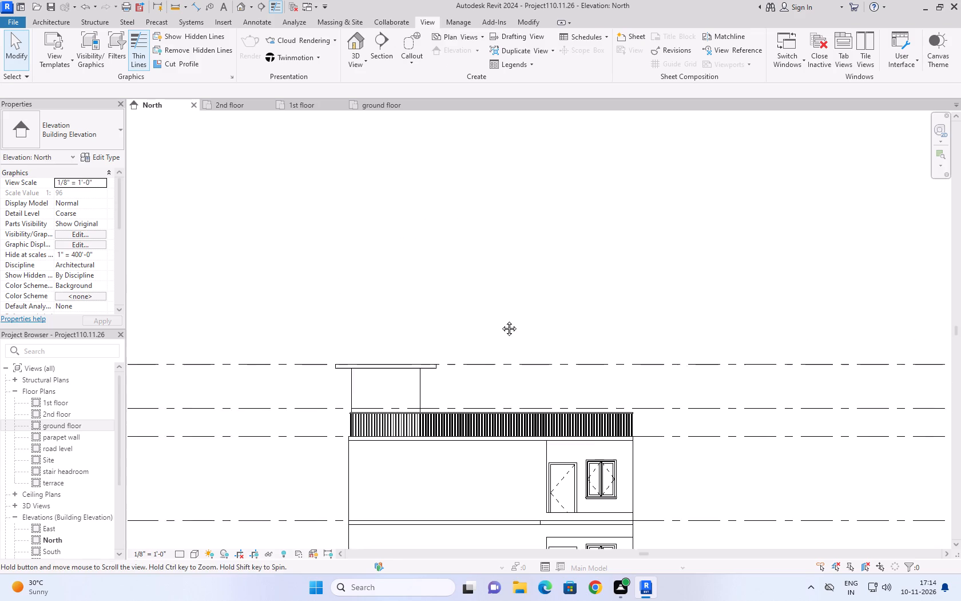
middle_click_drag(501, 320, 505, 298, "shift")
scroll(537, 235, "down", 5, "shift")
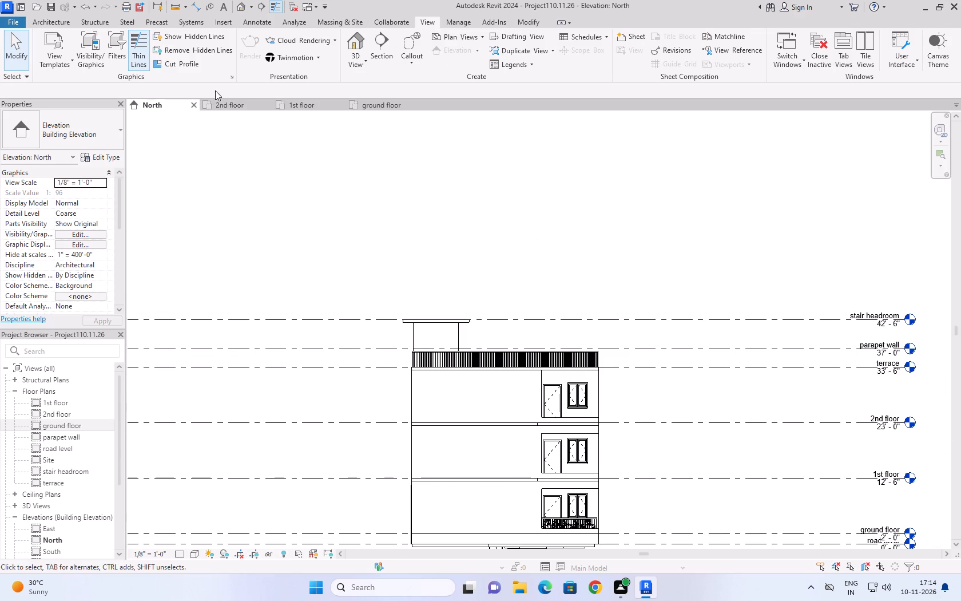
left_click(230, 107)
left_click(620, 236)
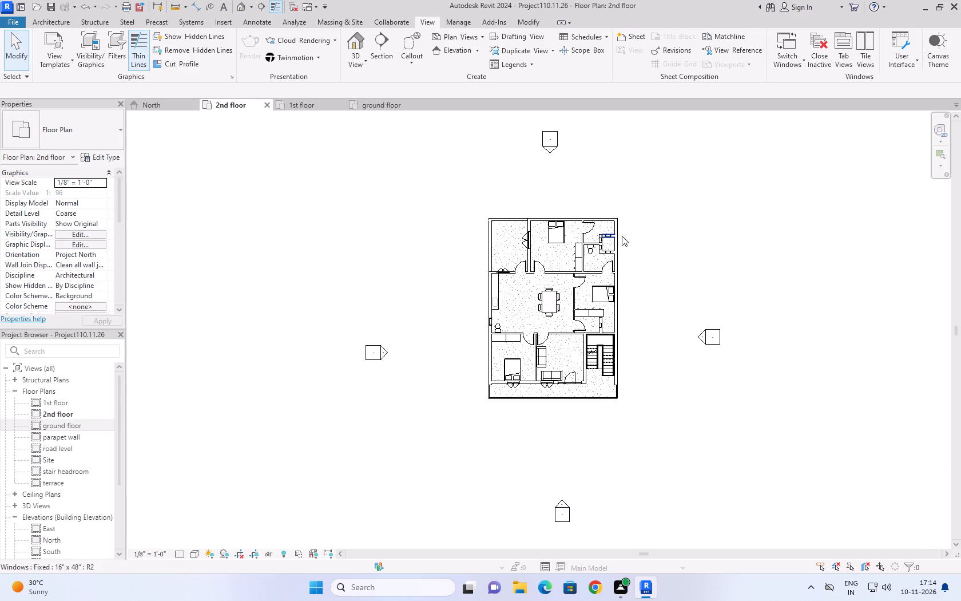
left_click(58, 402)
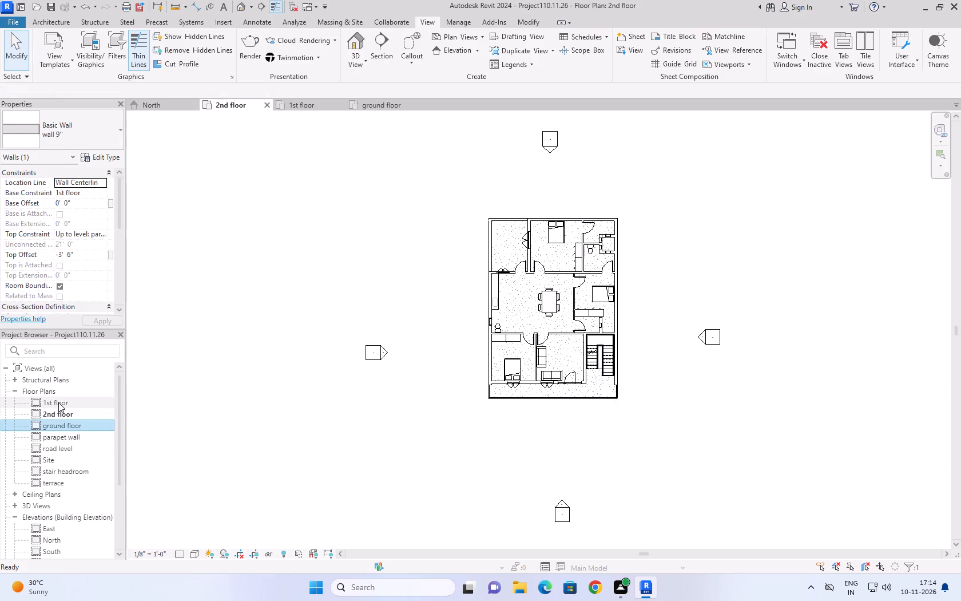
left_click(58, 402)
left_click(299, 307)
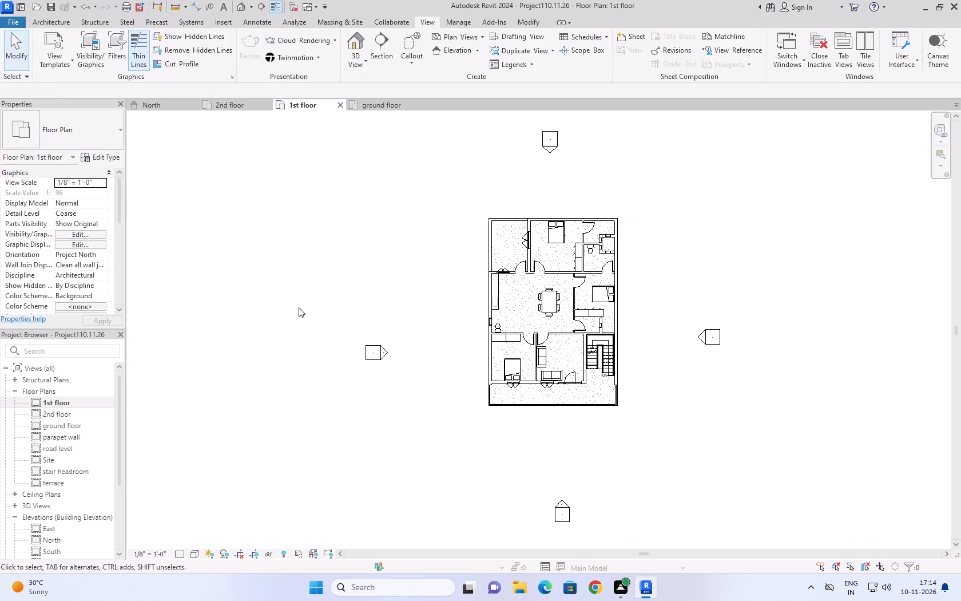
left_click(373, 107)
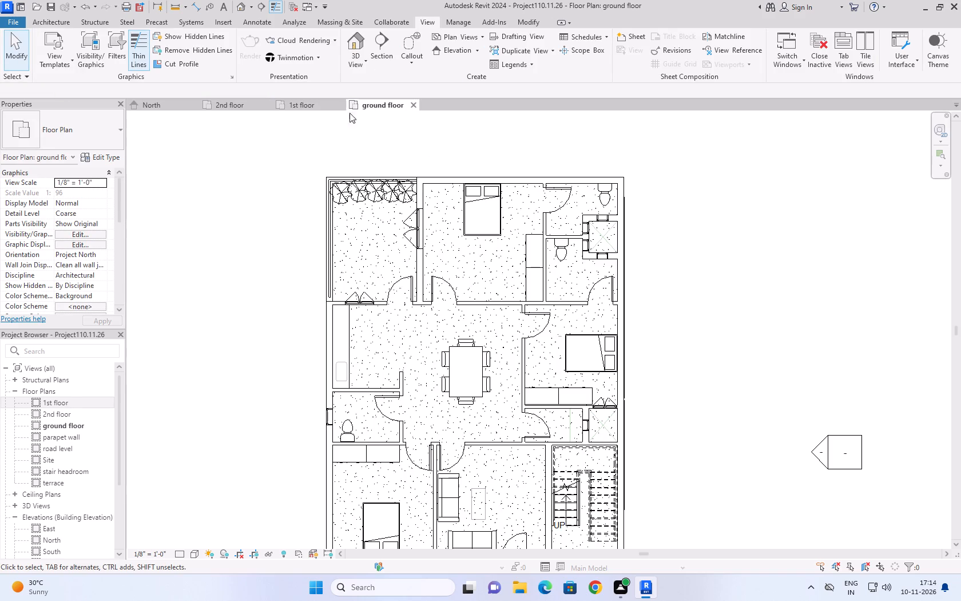
left_click(319, 104)
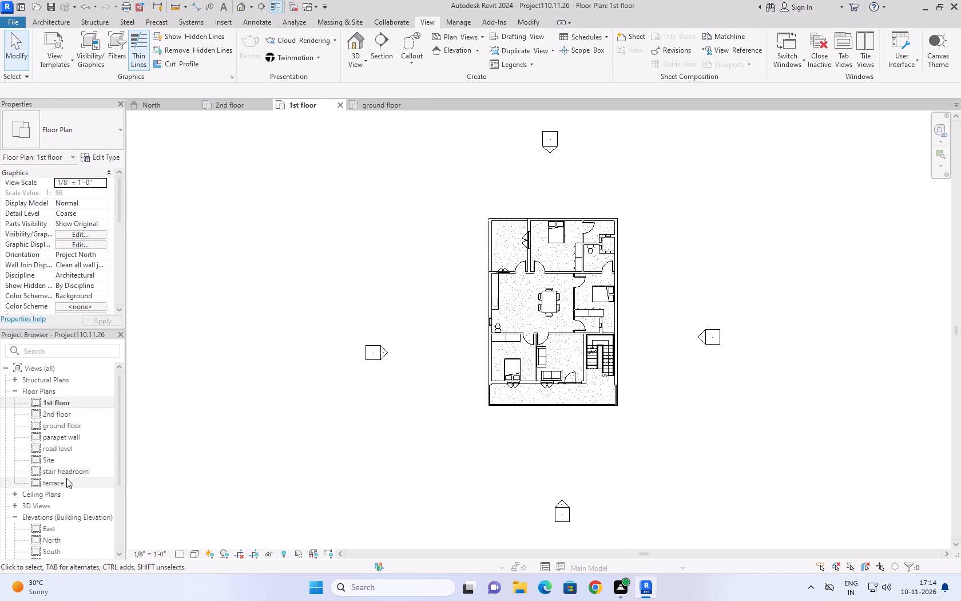
Inspect the terrace and parapet wall plans, then examine the 1st floor plan around the staircase and adjoining rooms.
double_click(66, 478)
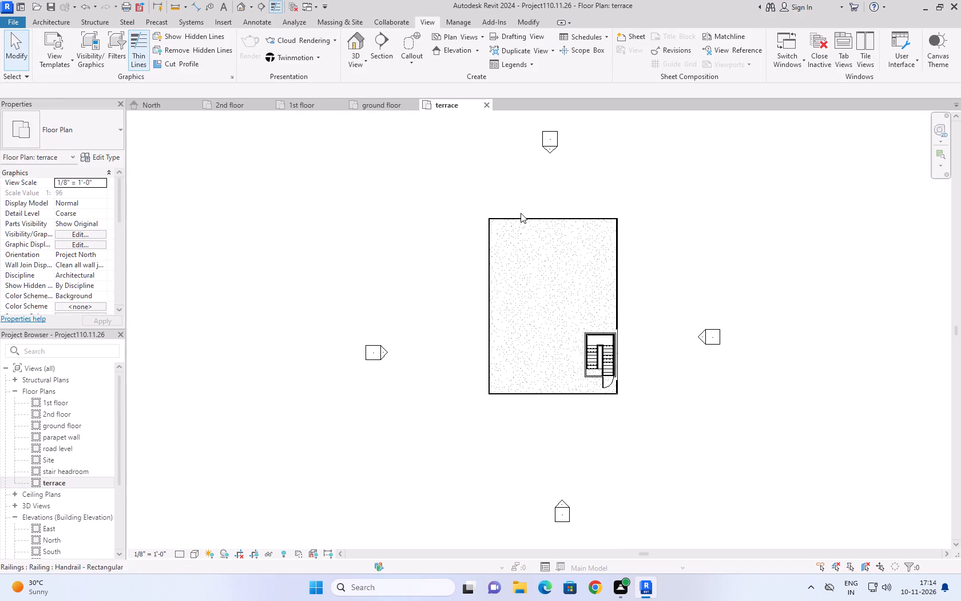
left_click(515, 220)
left_click(522, 278)
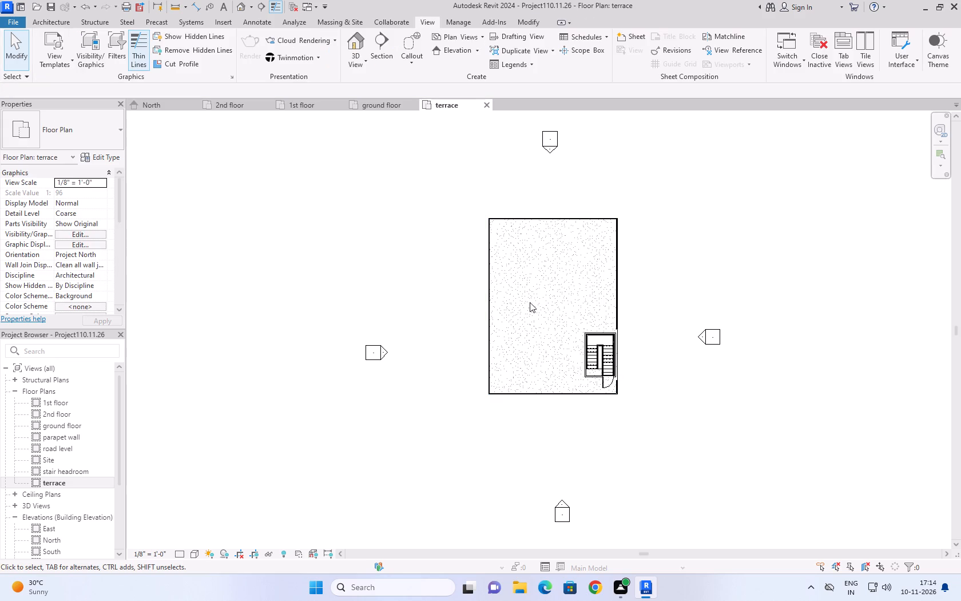
left_click(545, 335)
left_click(674, 234)
double_click(69, 438)
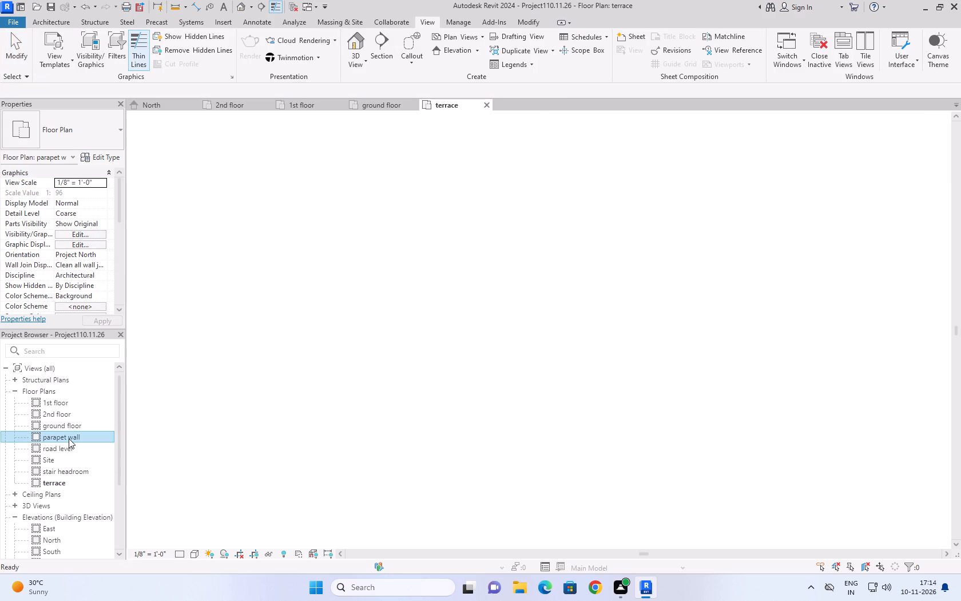
double_click(70, 406)
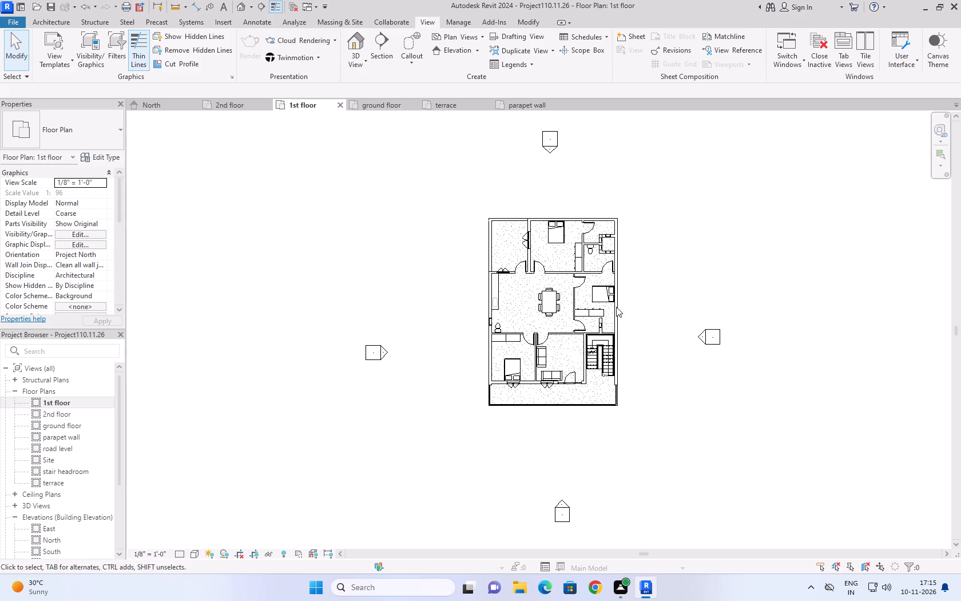
scroll(607, 331, "up", 9)
scroll(607, 331, "down", 9)
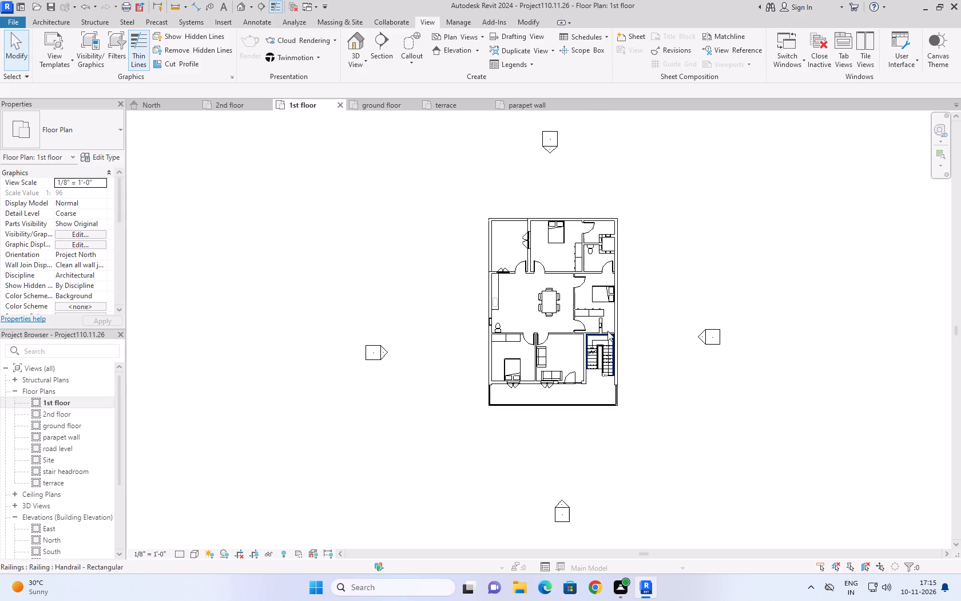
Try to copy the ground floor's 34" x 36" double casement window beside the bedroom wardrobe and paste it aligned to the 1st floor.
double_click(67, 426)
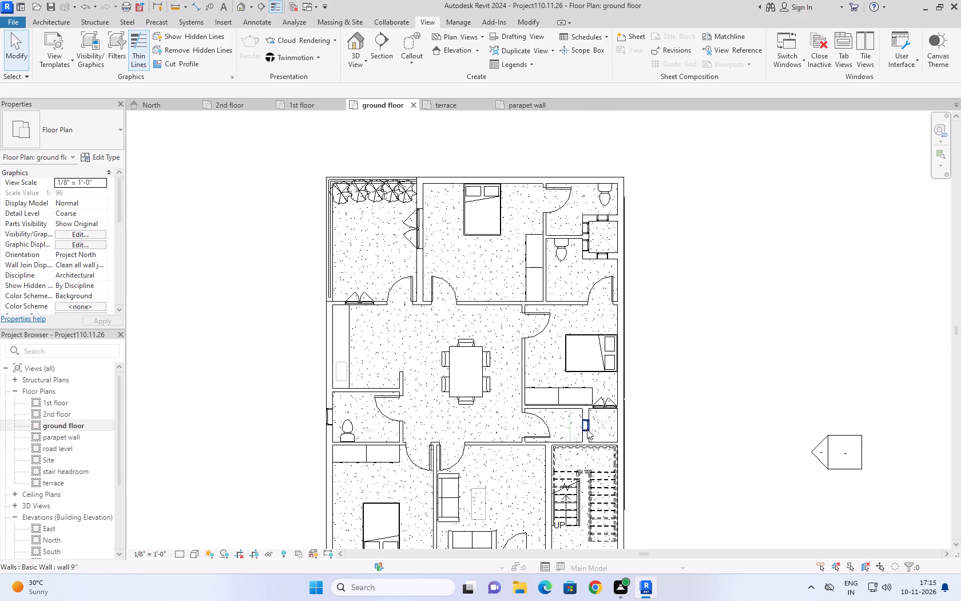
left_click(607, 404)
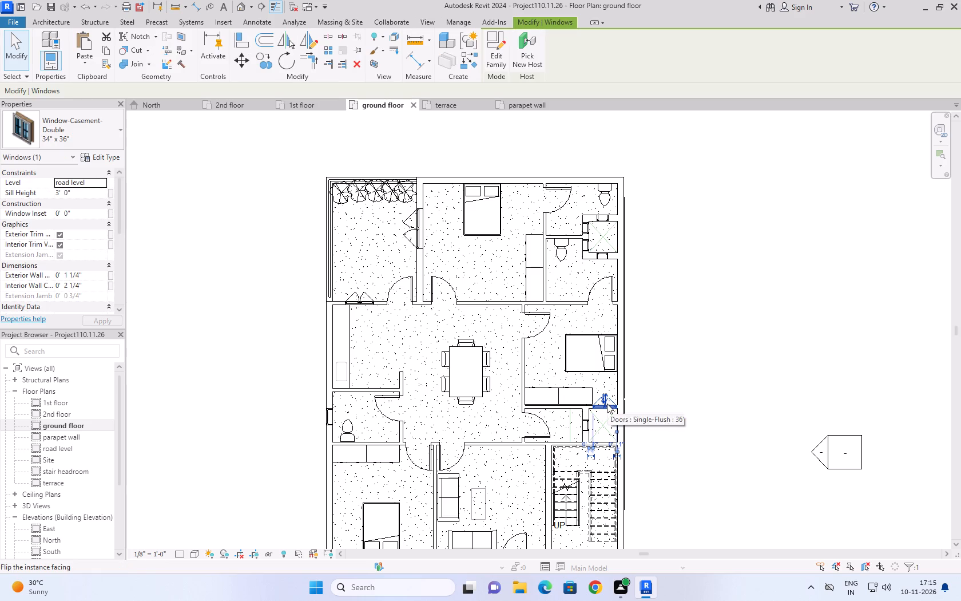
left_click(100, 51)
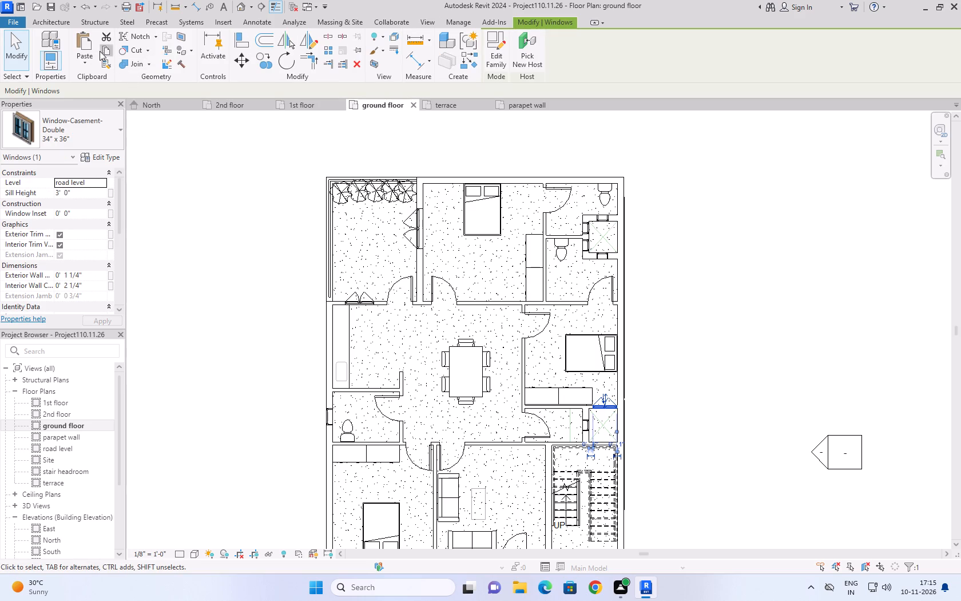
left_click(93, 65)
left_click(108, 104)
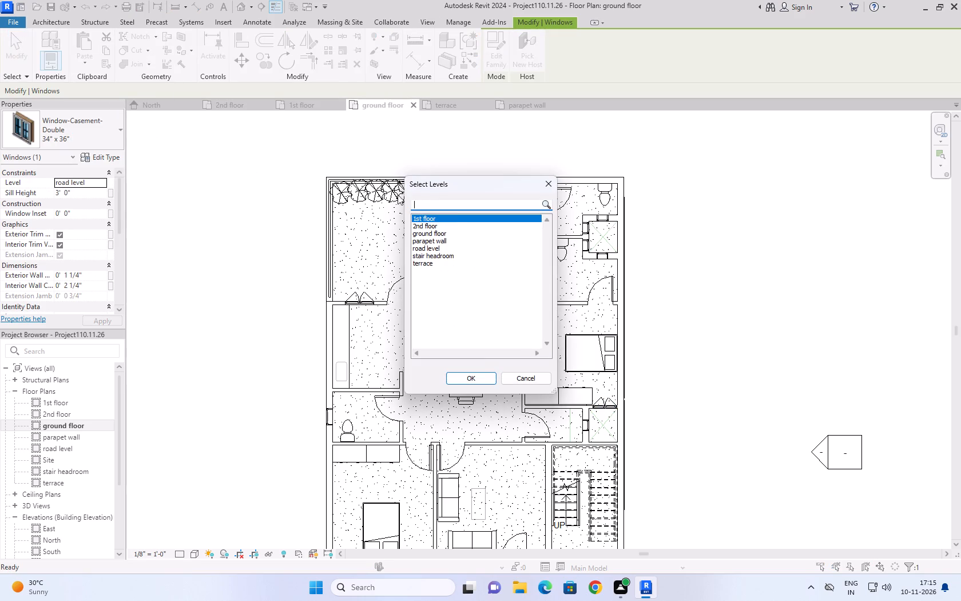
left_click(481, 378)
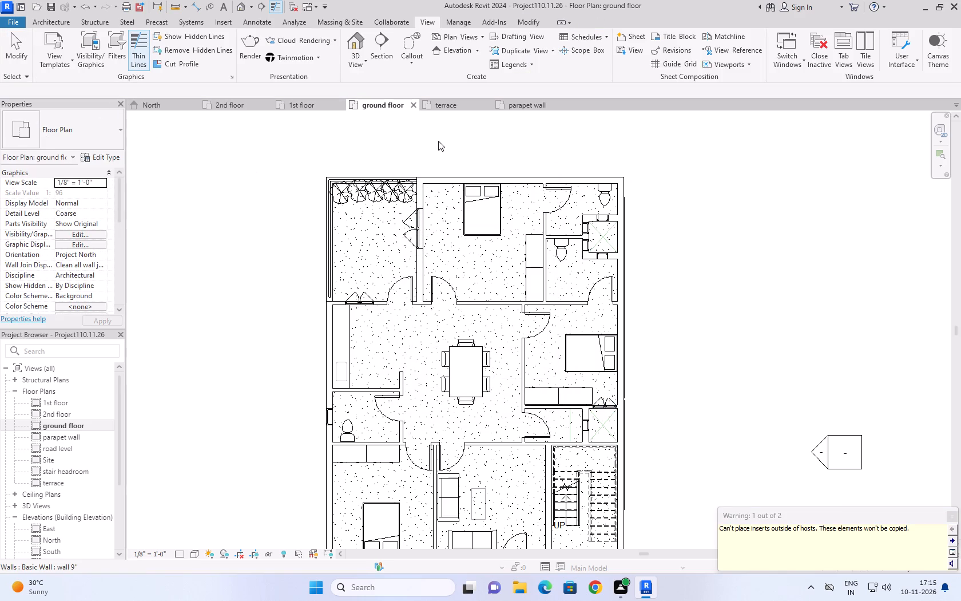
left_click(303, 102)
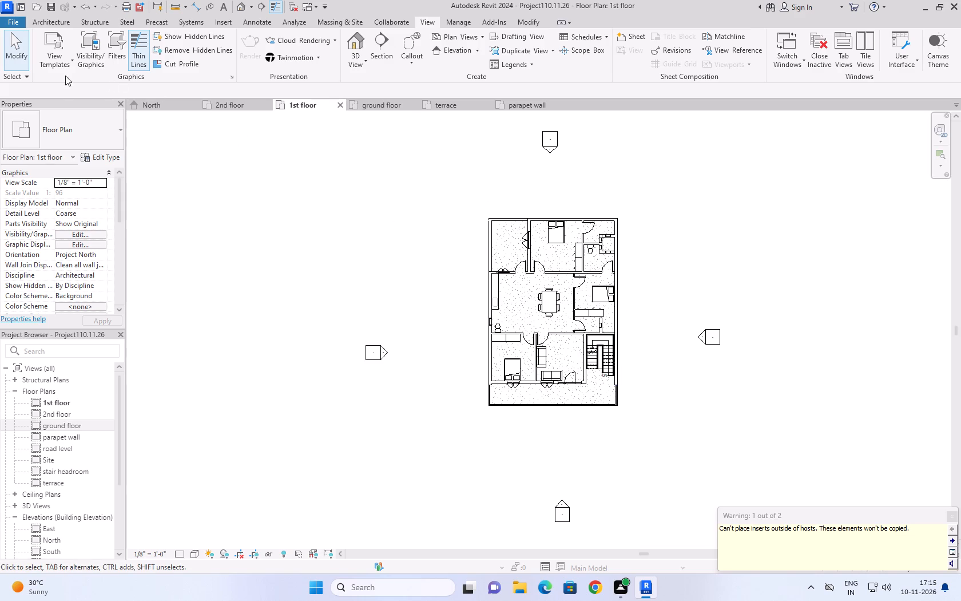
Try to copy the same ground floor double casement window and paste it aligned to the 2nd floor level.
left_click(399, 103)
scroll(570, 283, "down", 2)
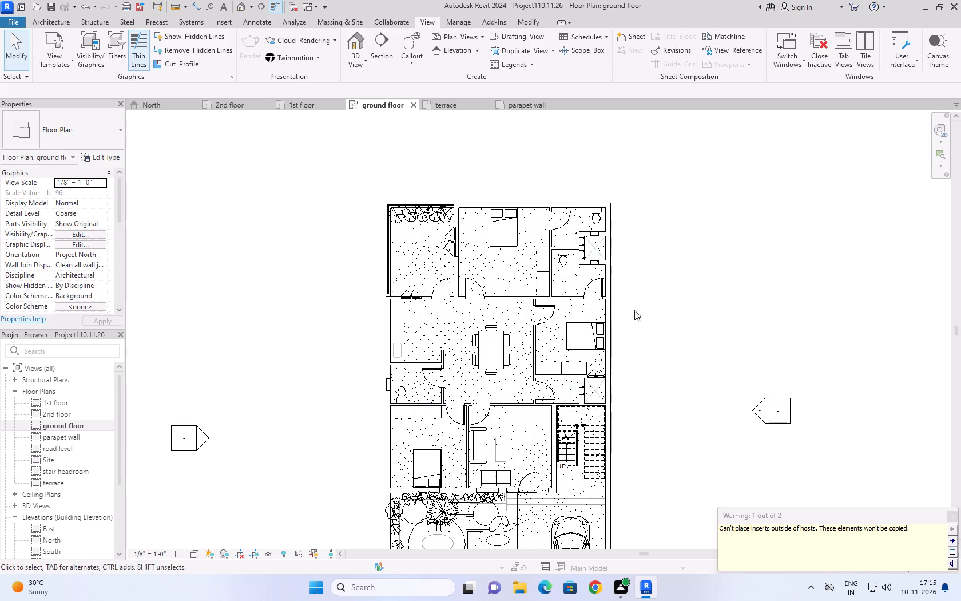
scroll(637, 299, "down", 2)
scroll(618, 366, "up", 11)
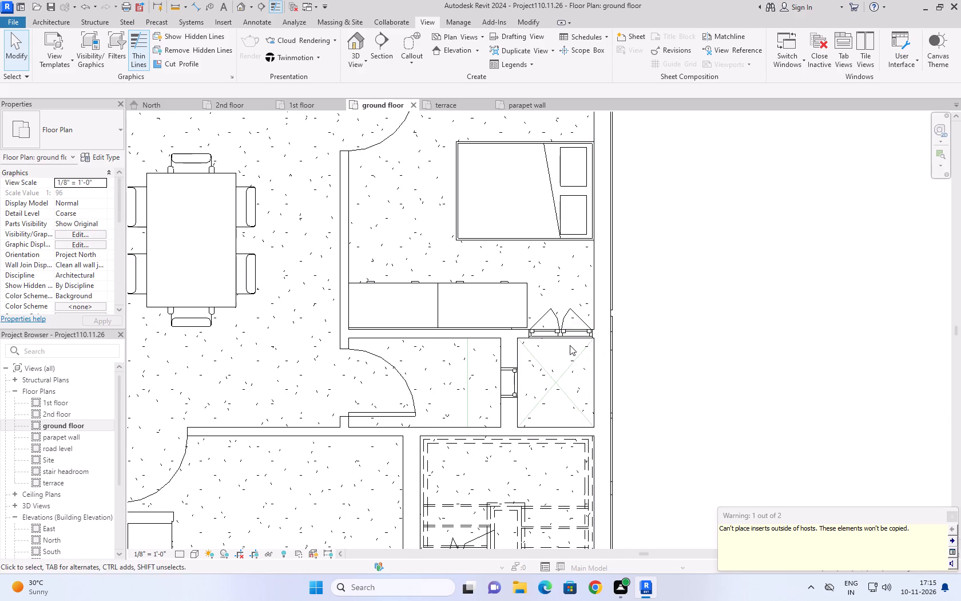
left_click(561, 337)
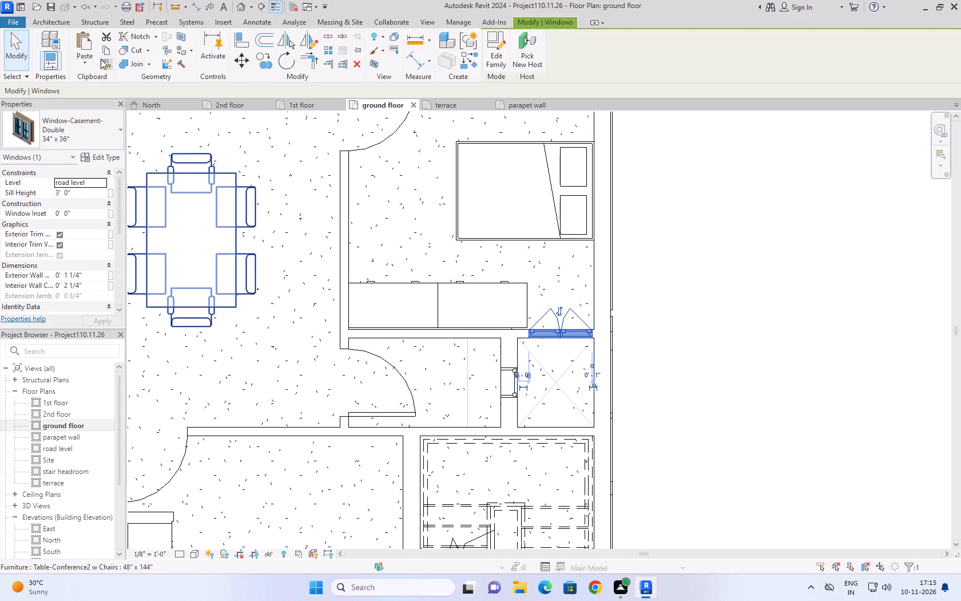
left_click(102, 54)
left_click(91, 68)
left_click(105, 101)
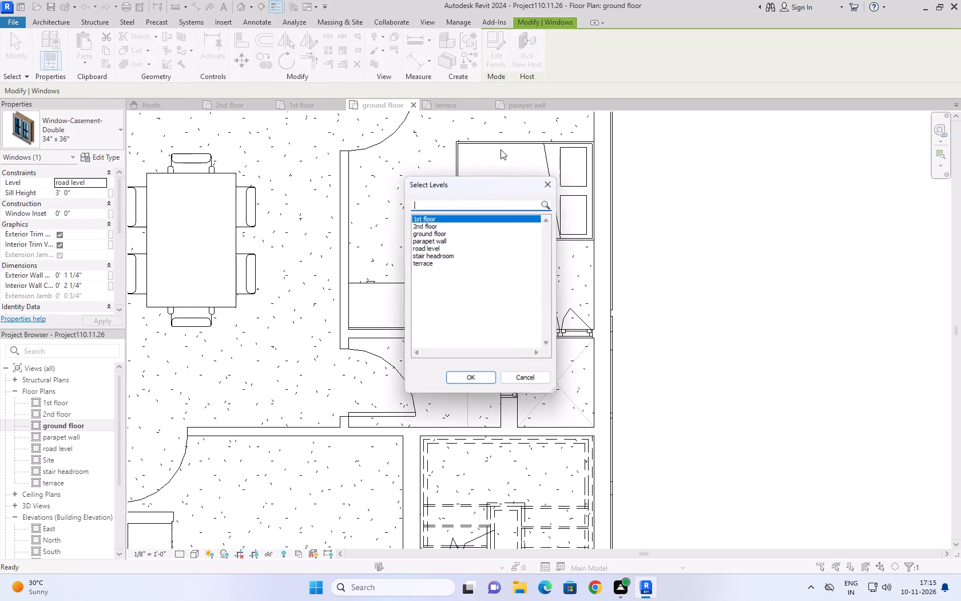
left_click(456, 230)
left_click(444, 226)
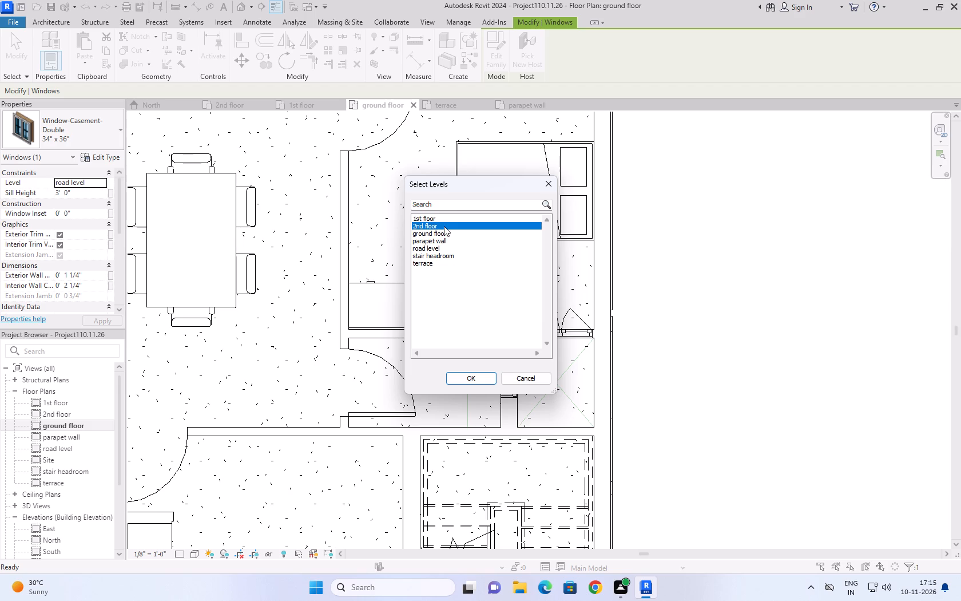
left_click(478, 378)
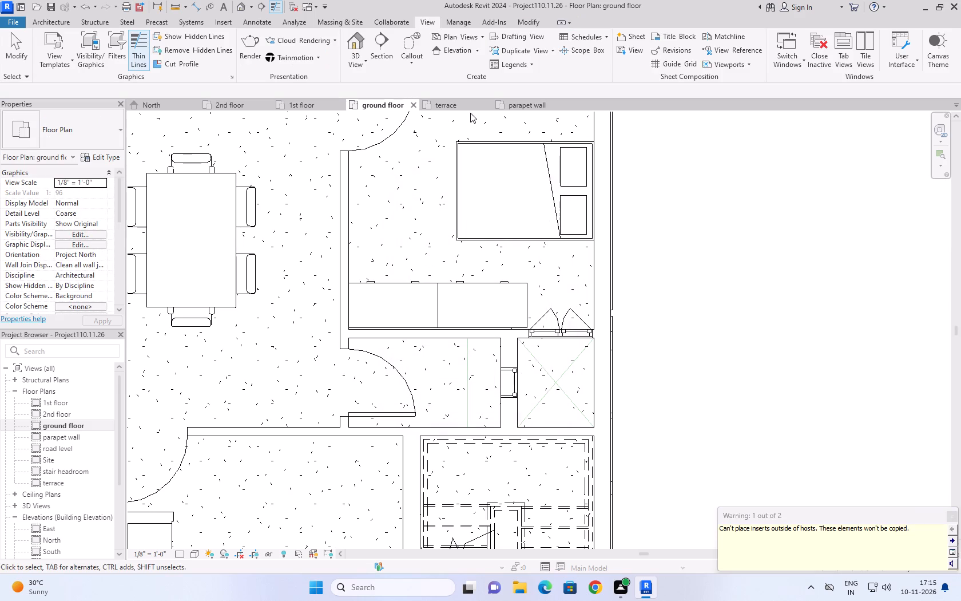
Compare the walls and windows of the small room above the staircase in the 2nd floor, 1st floor and ground floor plans.
left_click(235, 106)
left_click(638, 314)
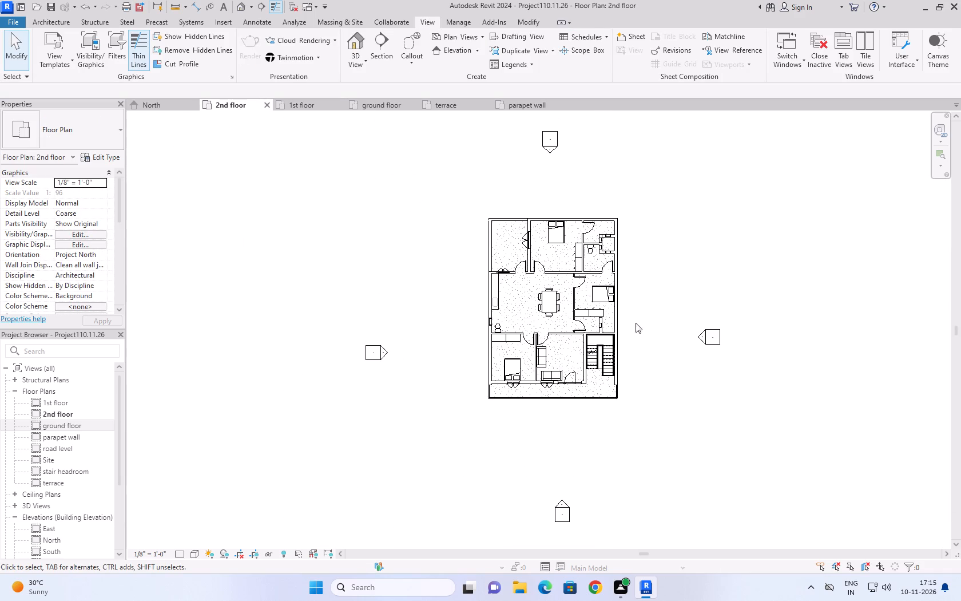
scroll(608, 325, "up", 10)
left_click(581, 323)
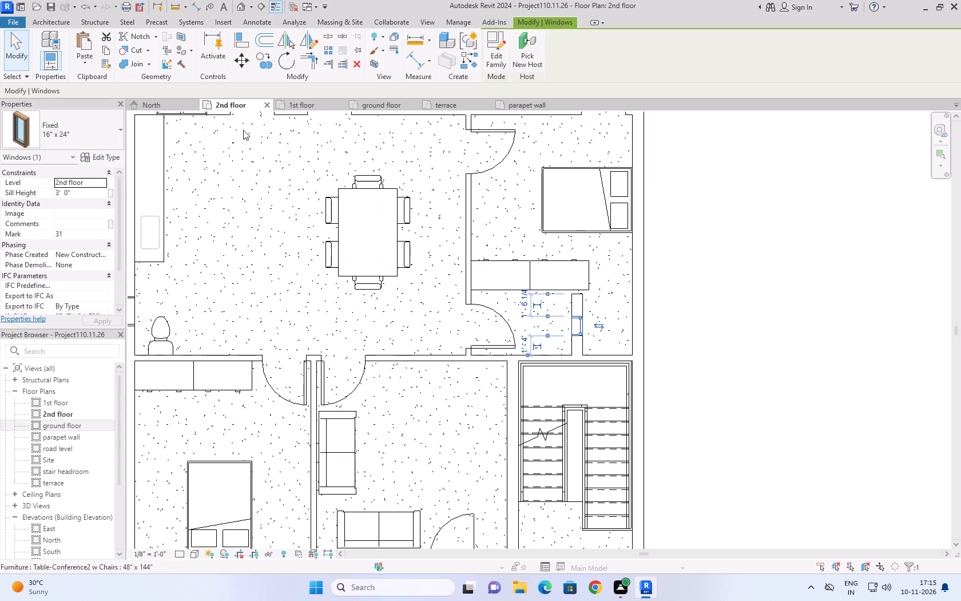
left_click(313, 107)
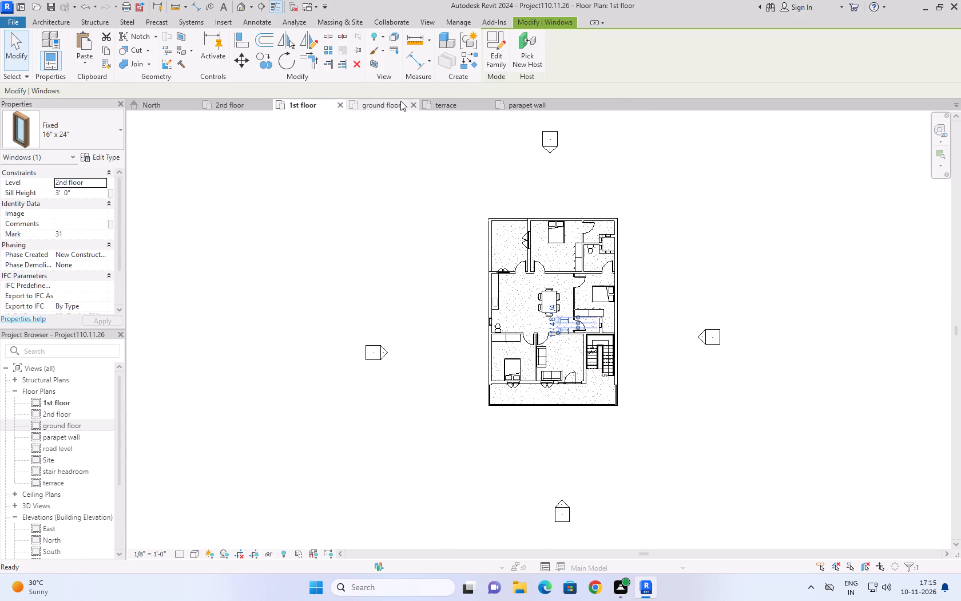
left_click(401, 100)
left_click(711, 308)
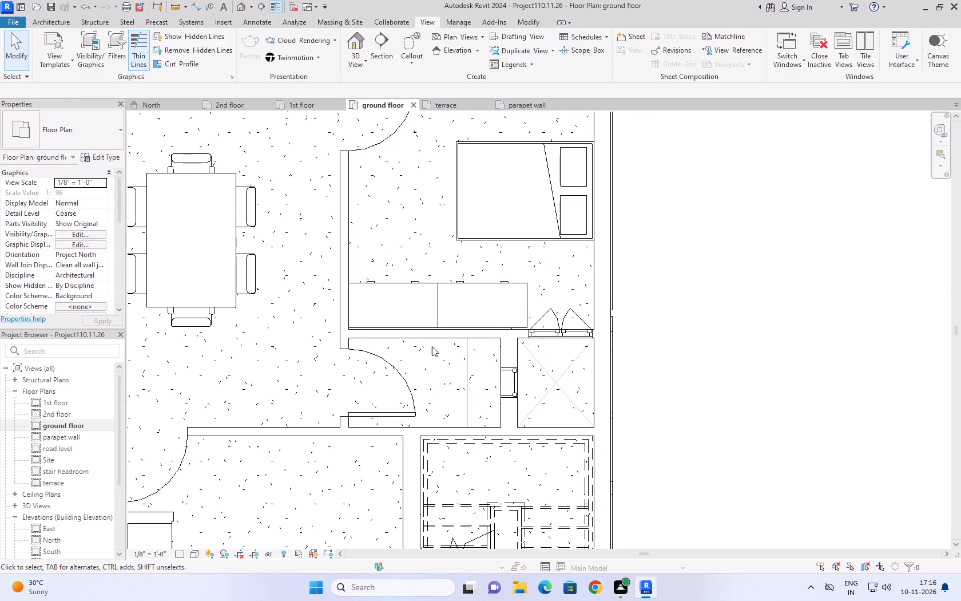
Copy the ground floor's 4.5" wall between the bedroom wardrobe and the small room, and paste it aligned to the 1st floor.
left_click(423, 336)
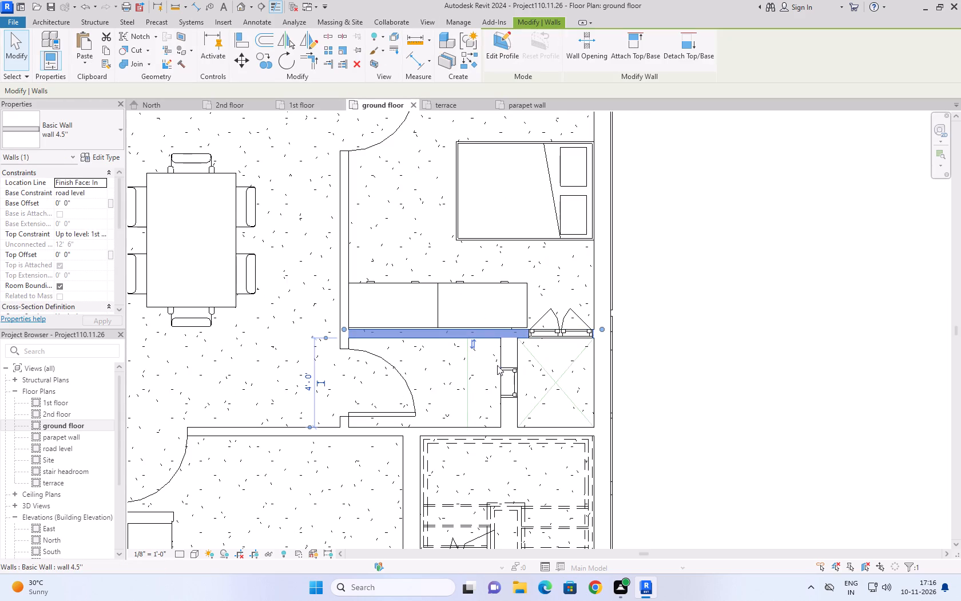
left_click(106, 54)
left_click(93, 66)
left_click(124, 98)
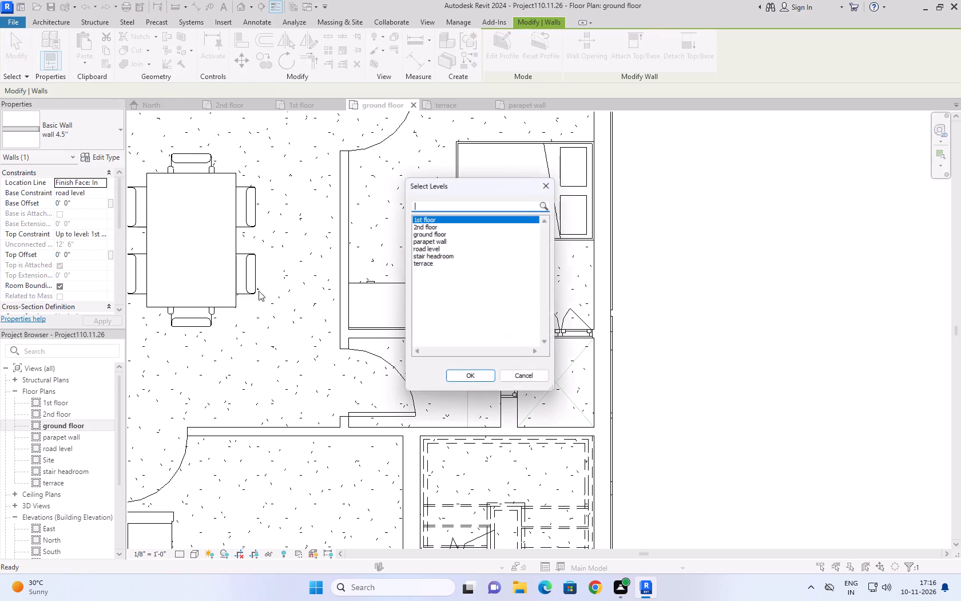
left_click(481, 377)
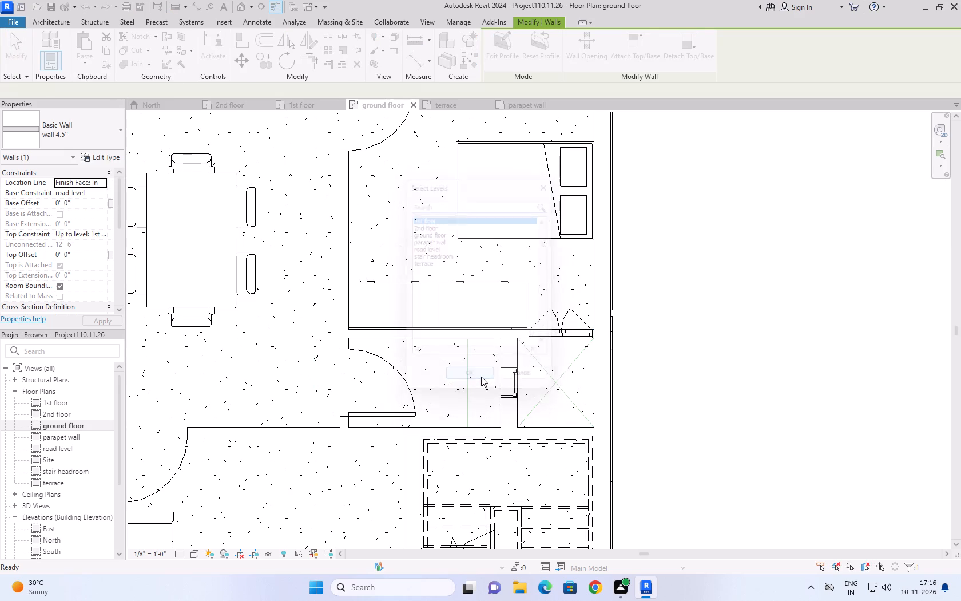
left_click(297, 105)
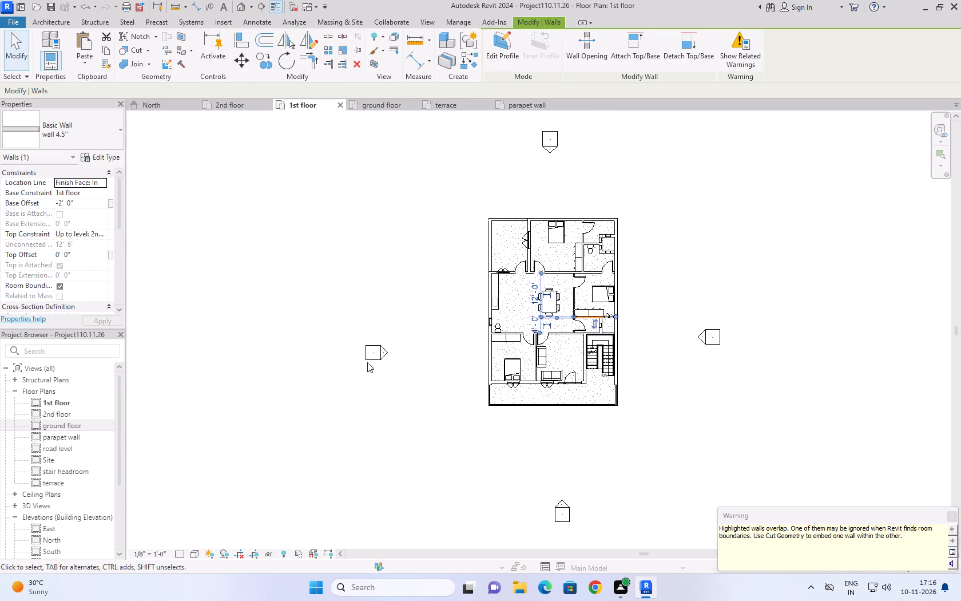
left_click(668, 343)
scroll(652, 334, "up", 8)
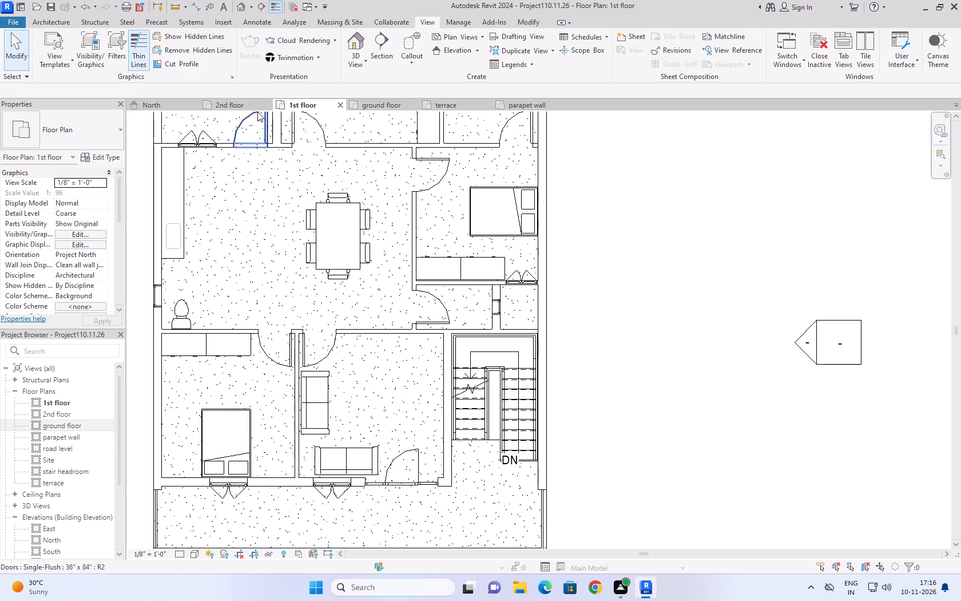
Copy the 1st floor's 4.5" wall between the bedroom wardrobe and the small room, and paste it aligned to the 2nd floor.
left_click(244, 100)
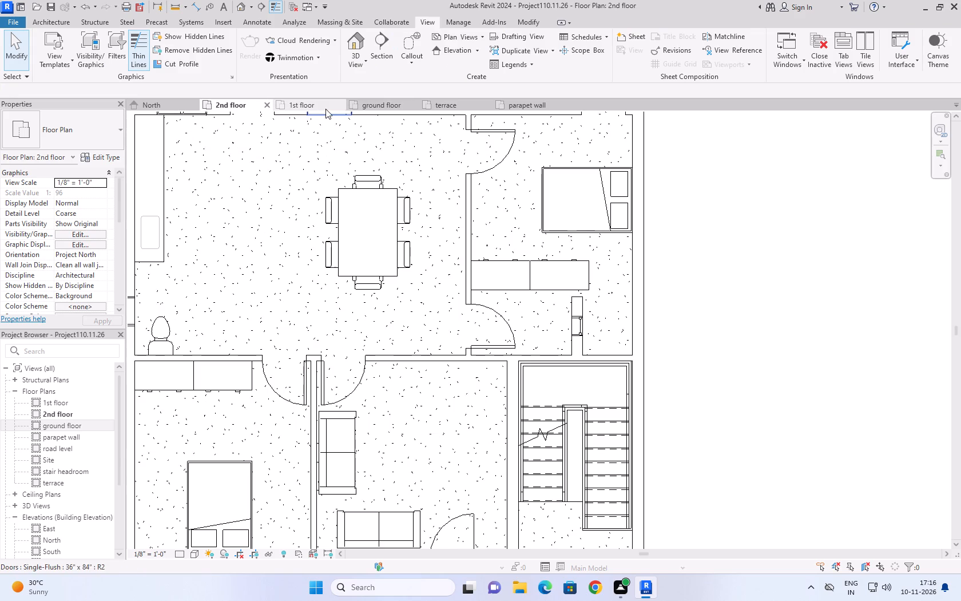
left_click(325, 109)
left_click(59, 23)
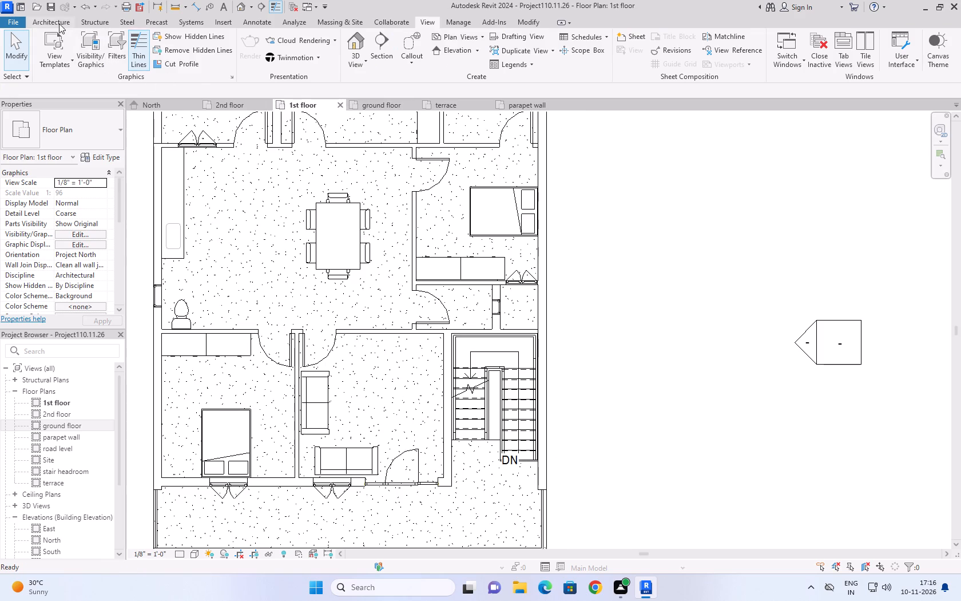
left_click(466, 282)
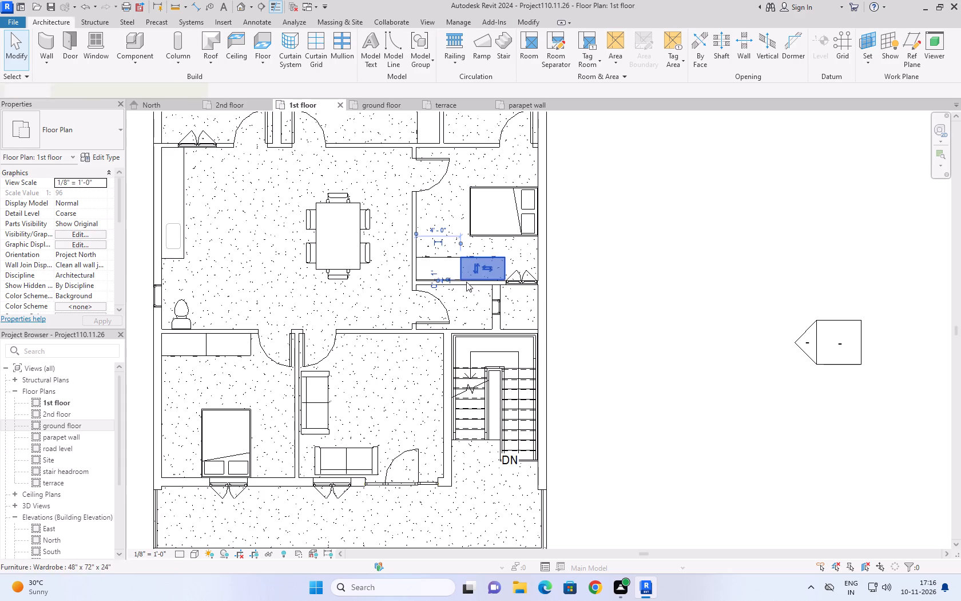
left_click(618, 292)
left_click(478, 283)
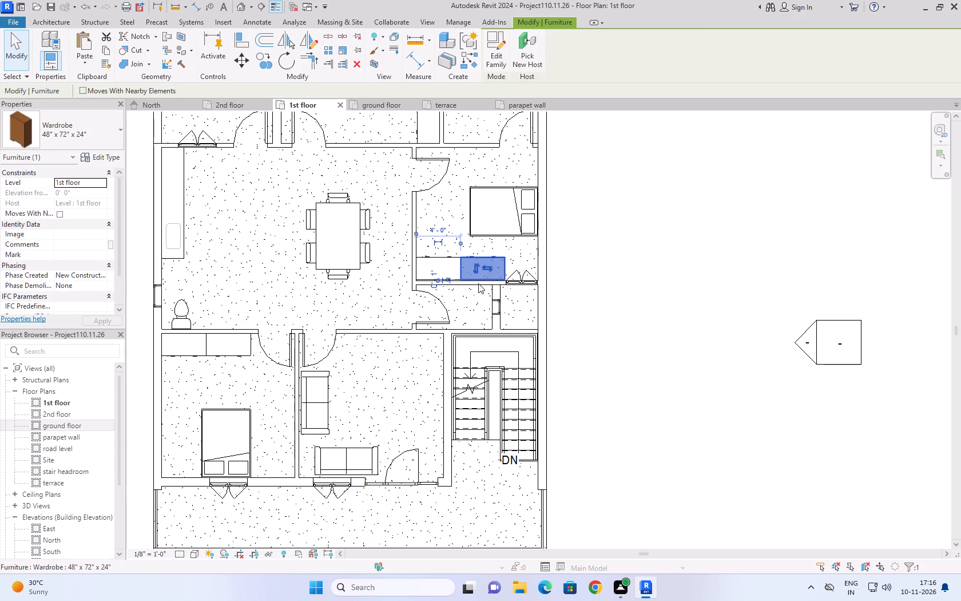
left_click(620, 242)
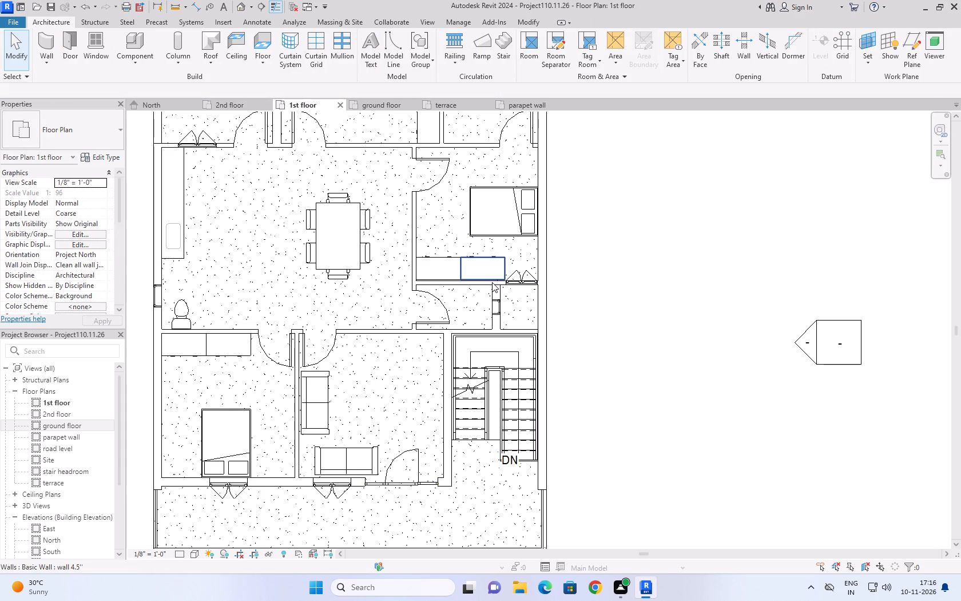
left_click(492, 284)
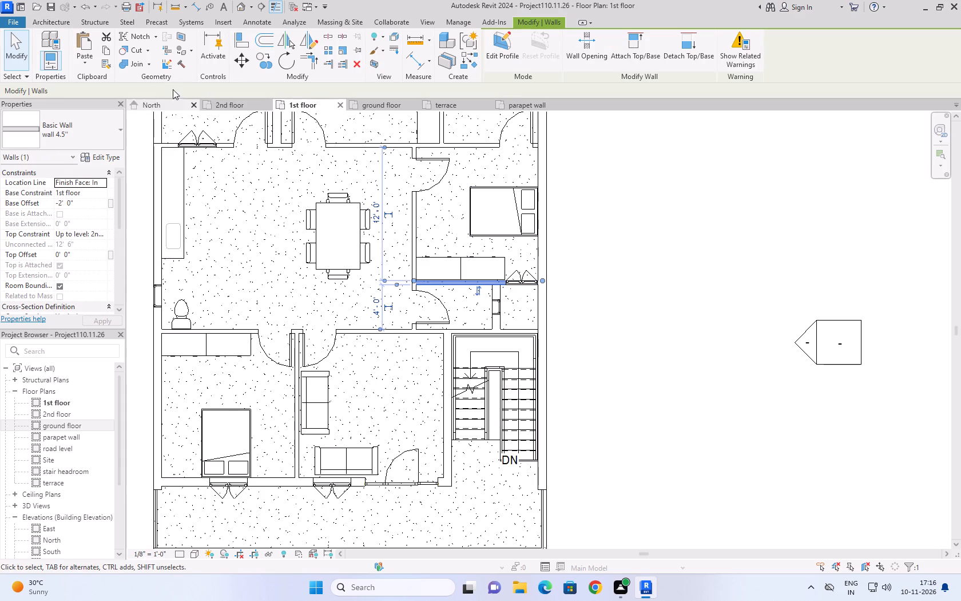
left_click(109, 47)
left_click(88, 64)
left_click(120, 105)
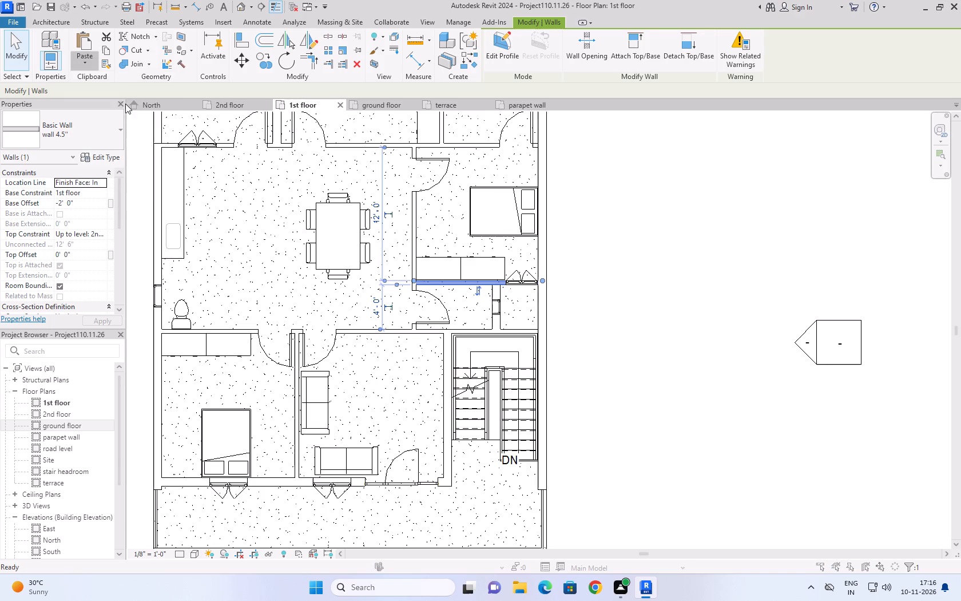
left_click(438, 227)
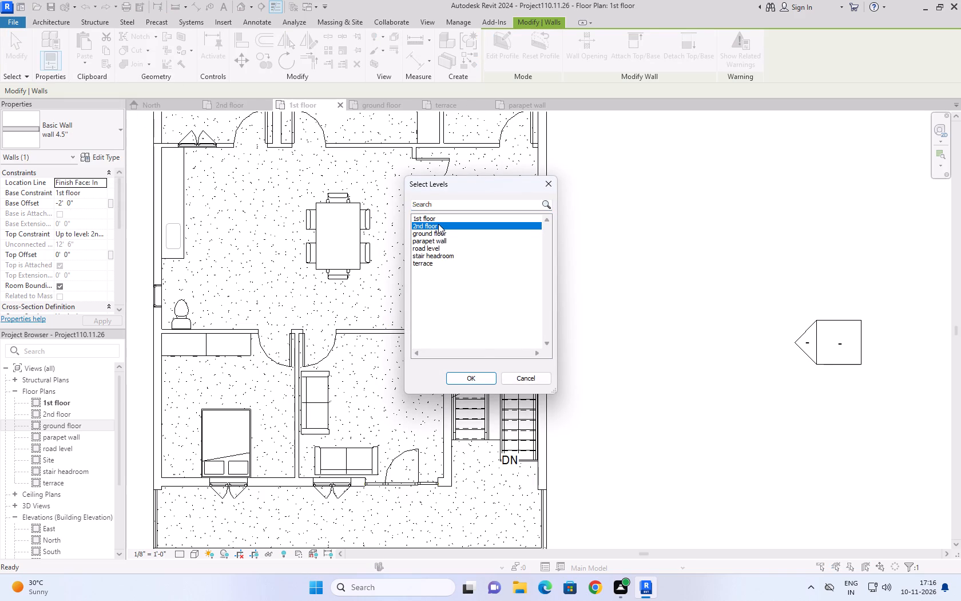
left_click(483, 375)
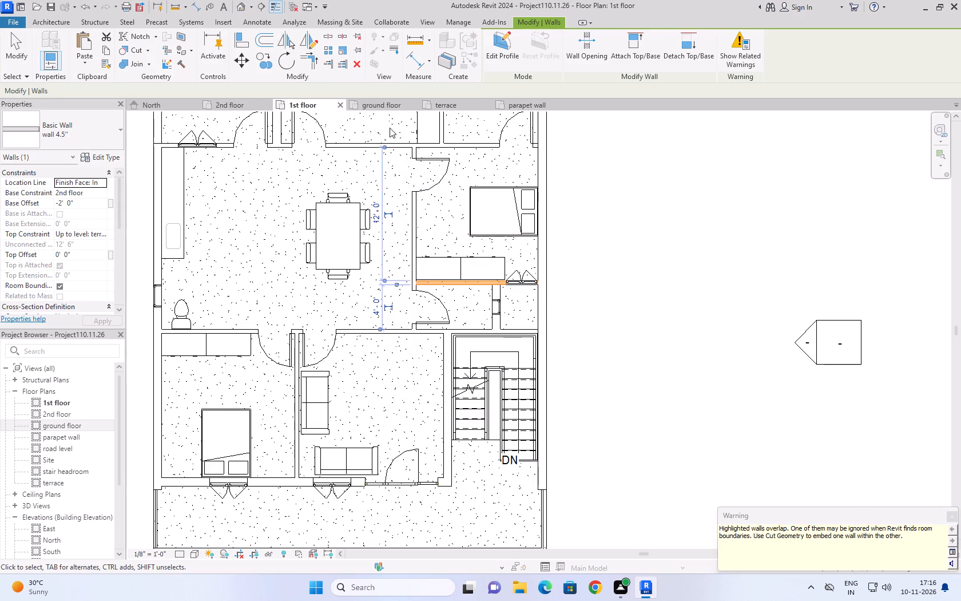
Examine the 2nd floor plan, checking the pasted wall beside the bedroom wardrobe and the overall room layout.
left_click(231, 112)
left_click(230, 105)
left_click(686, 262)
scroll(686, 262, "down", 2)
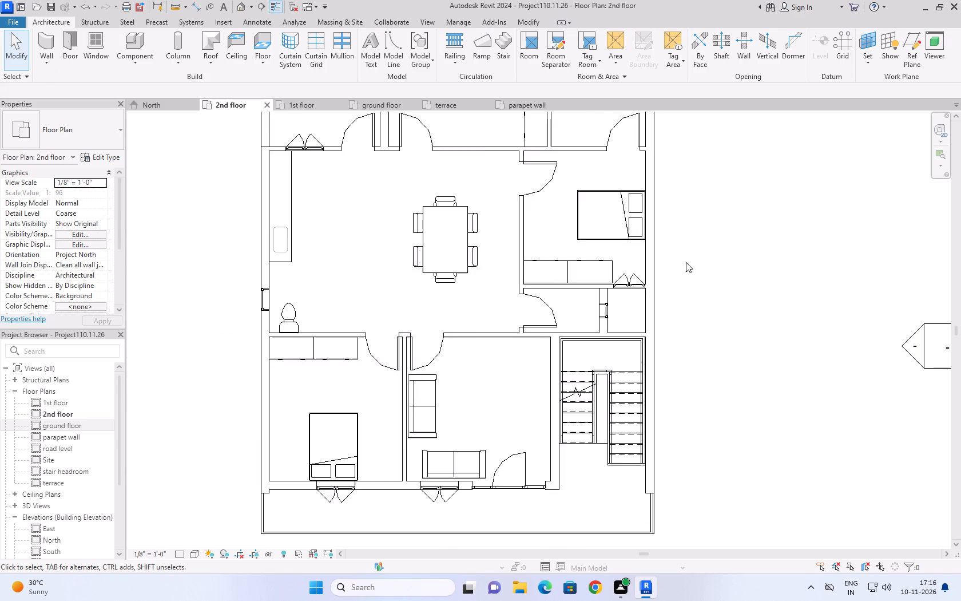
scroll(686, 262, "down", 8)
middle_click_drag(676, 274, 643, 300)
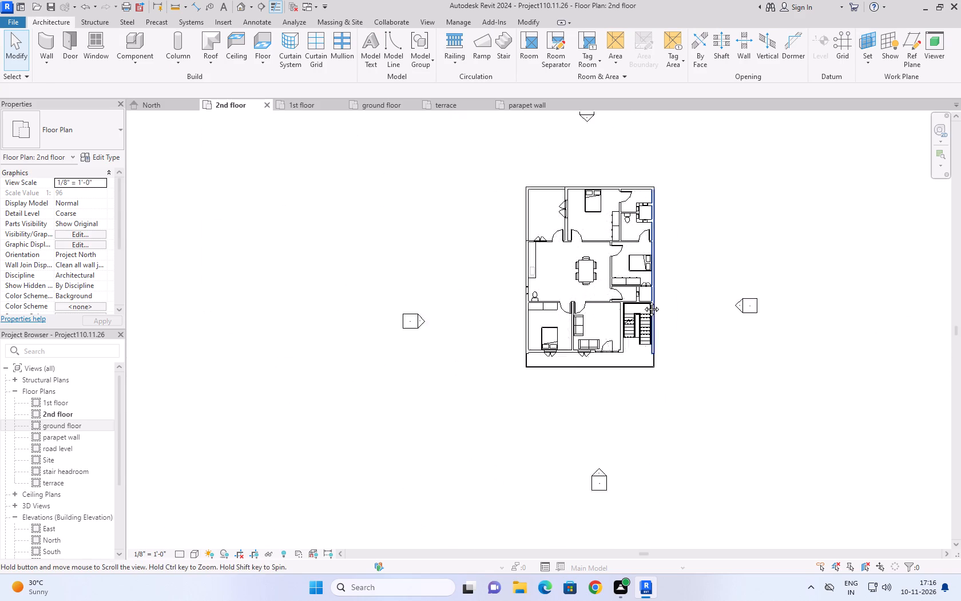
middle_click_drag(643, 300, 571, 335)
scroll(559, 351, "up", 8)
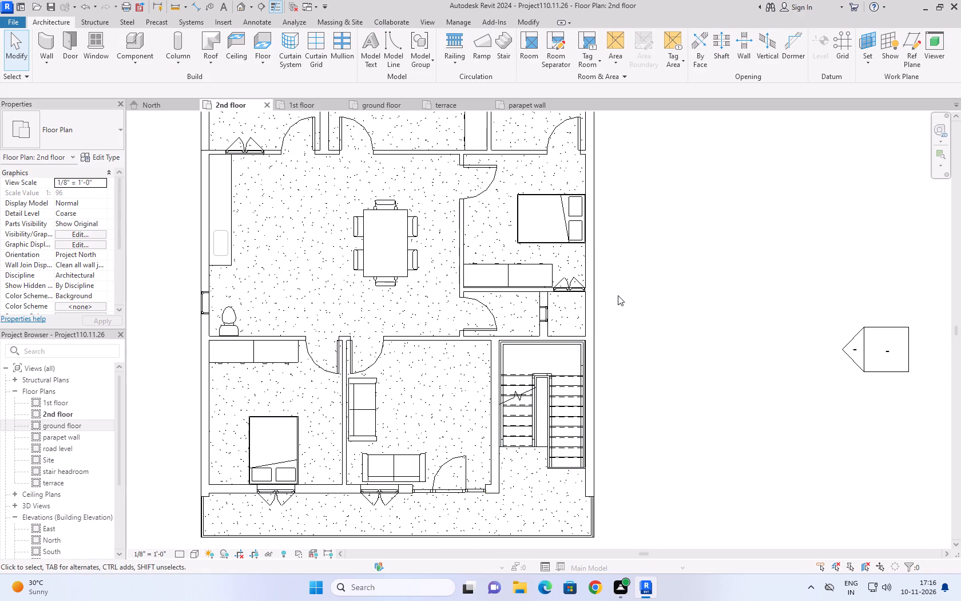
scroll(623, 292, "down", 3)
middle_click_drag(647, 258, 549, 364)
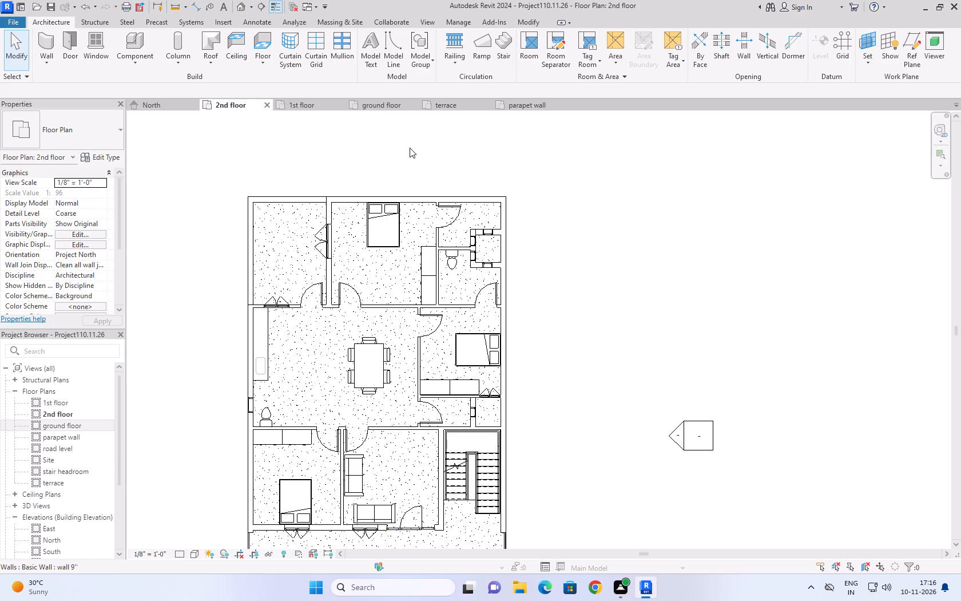
Close the 1st floor, ground floor, terrace, parapet wall and 2nd floor plan views, keeping only the North elevation open.
left_click(347, 104)
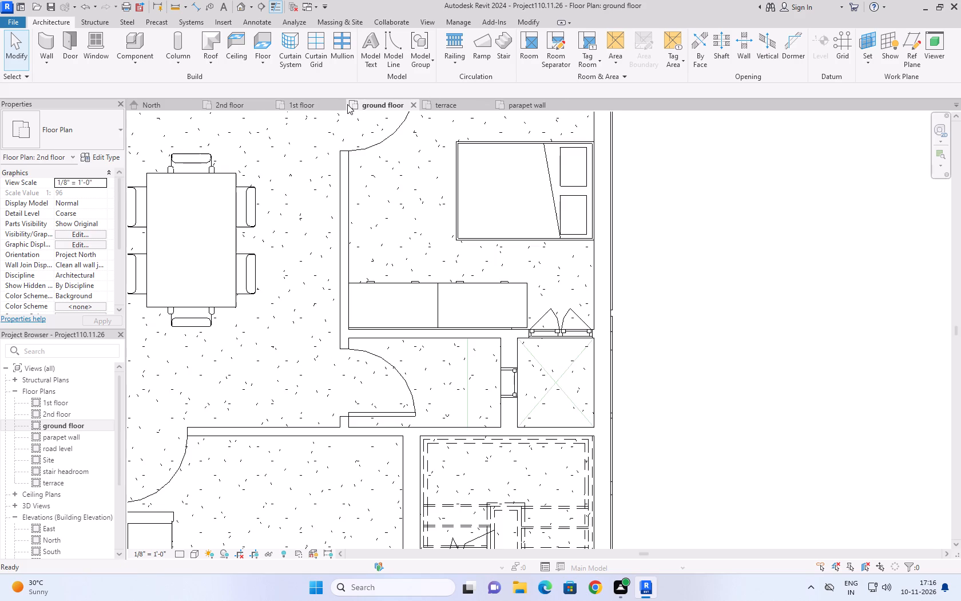
left_click(337, 106)
left_click(337, 106)
left_click(337, 106)
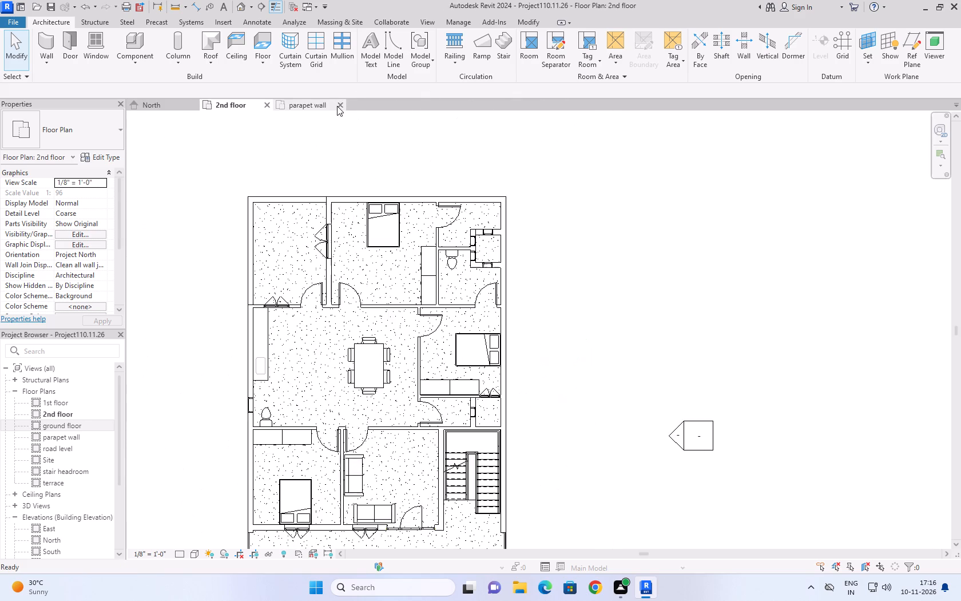
left_click(337, 106)
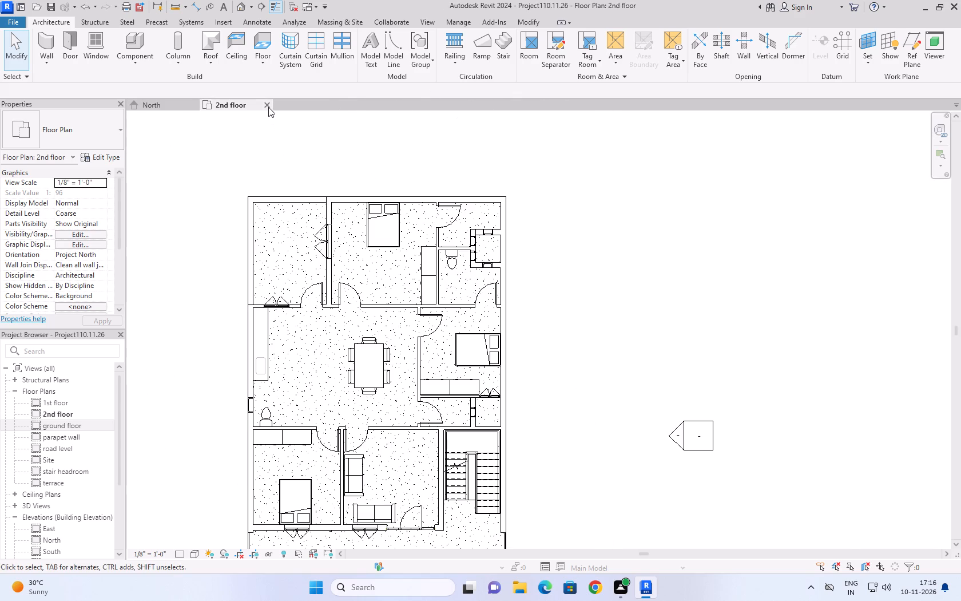
left_click(268, 107)
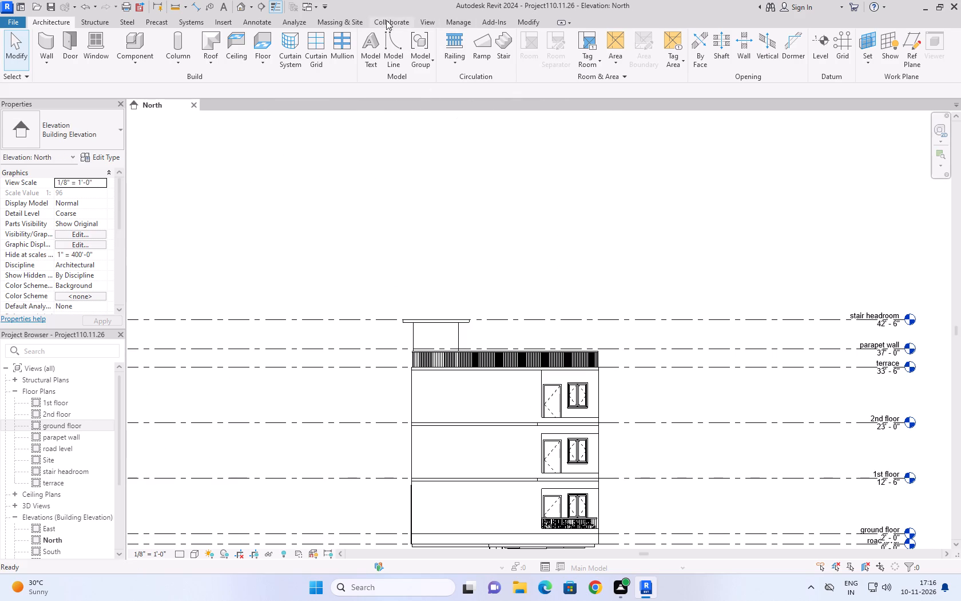
Open the default 3D view of the whole house.
left_click(436, 21)
left_click(350, 42)
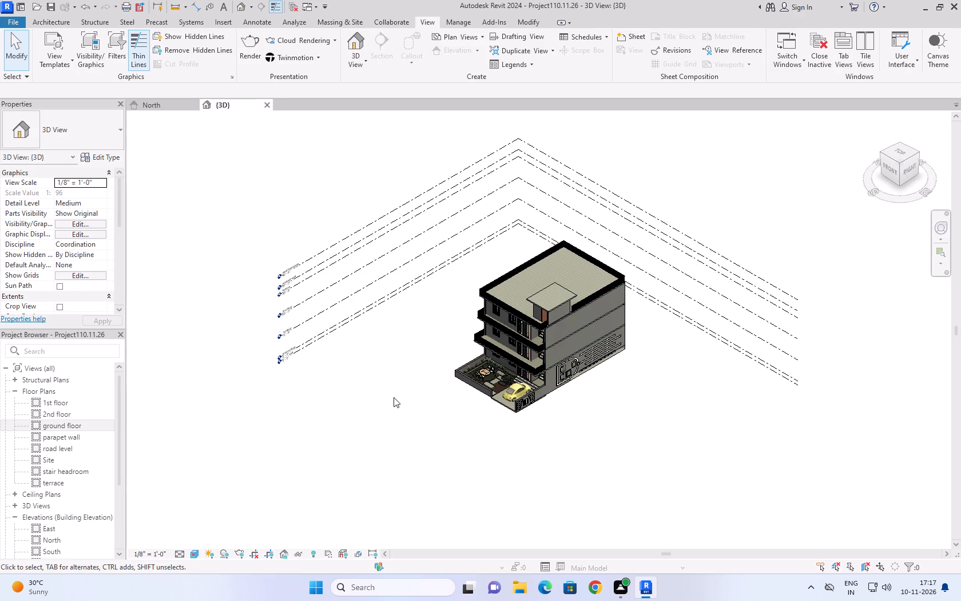
scroll(273, 207, "down", 4)
scroll(237, 506, "up", 5)
scroll(346, 374, "down", 2)
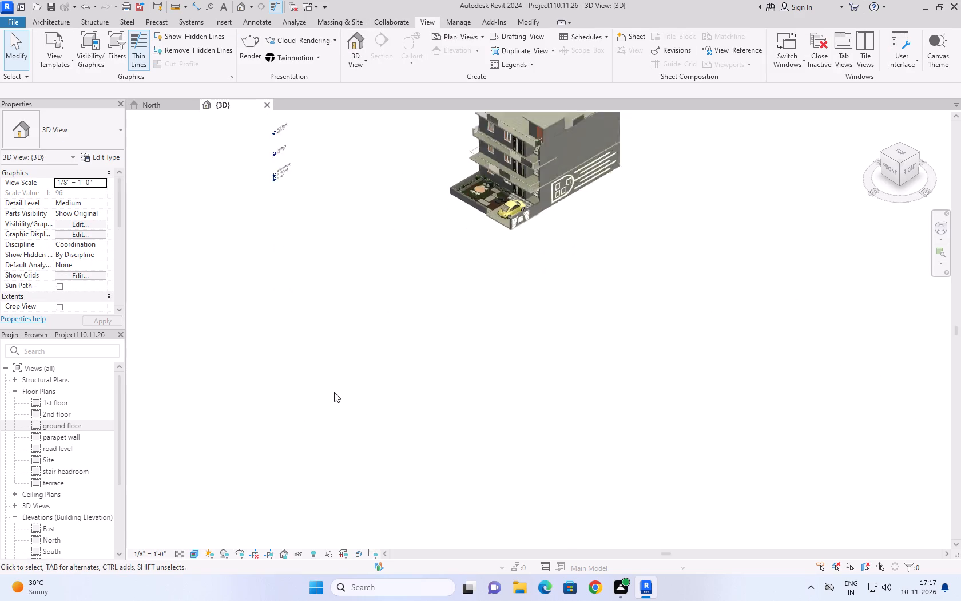
scroll(334, 392, "down", 2)
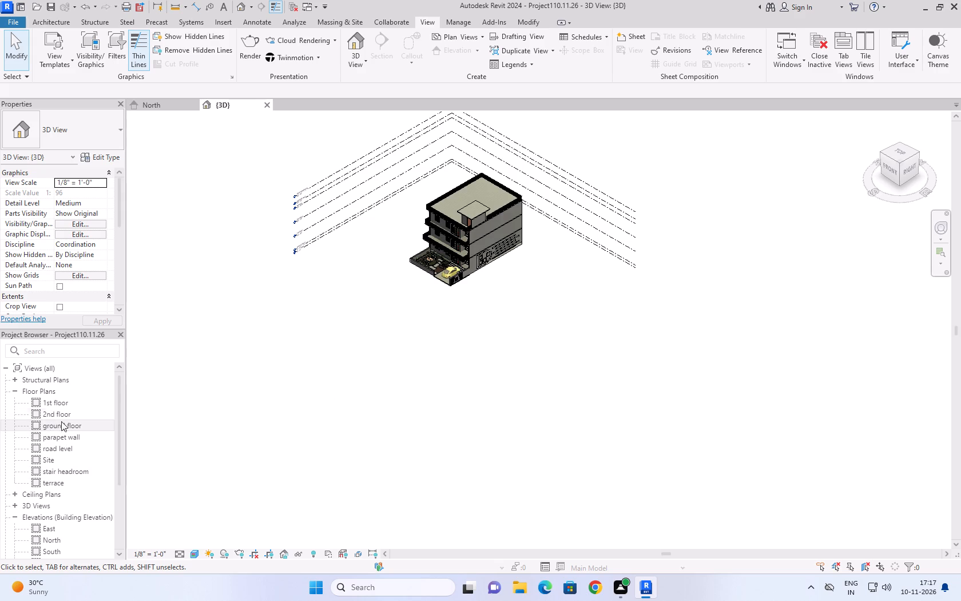
Open the 1st floor plan and bring the bathroom shaft and neighbouring bedrooms into view.
double_click(61, 405)
double_click(61, 405)
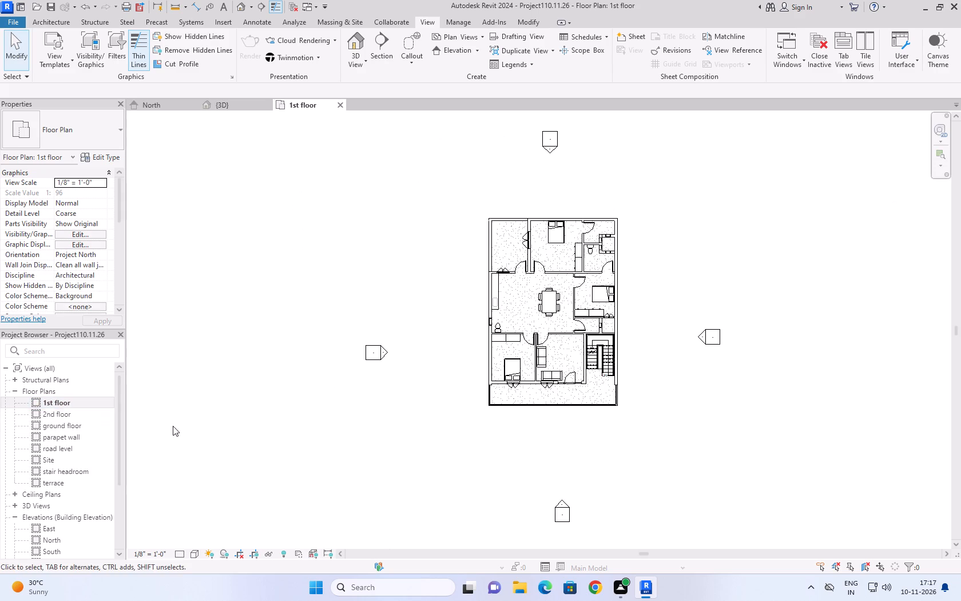
scroll(654, 357, "up", 7)
middle_click_drag(645, 273, 555, 415)
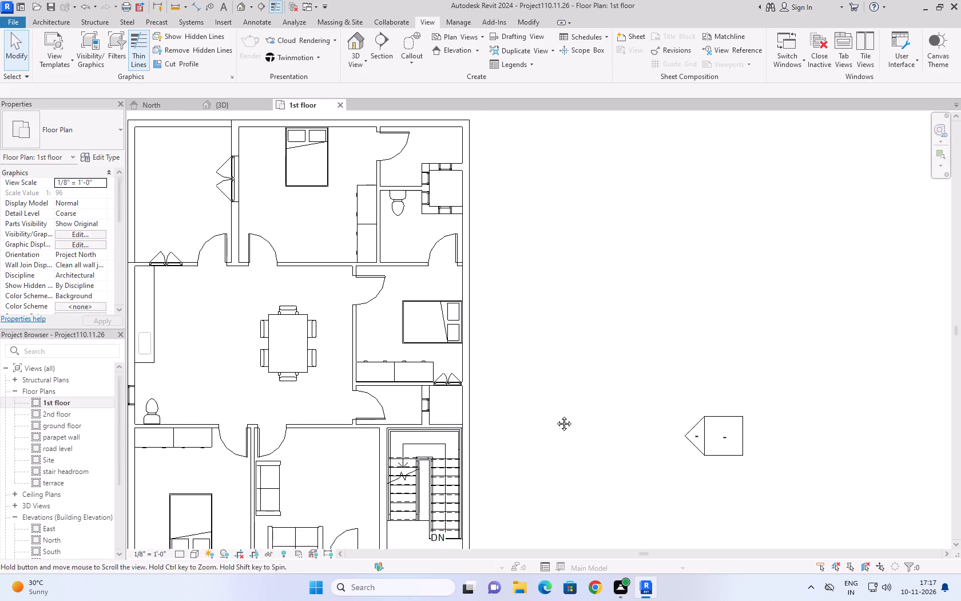
middle_click_drag(555, 415, 555, 416)
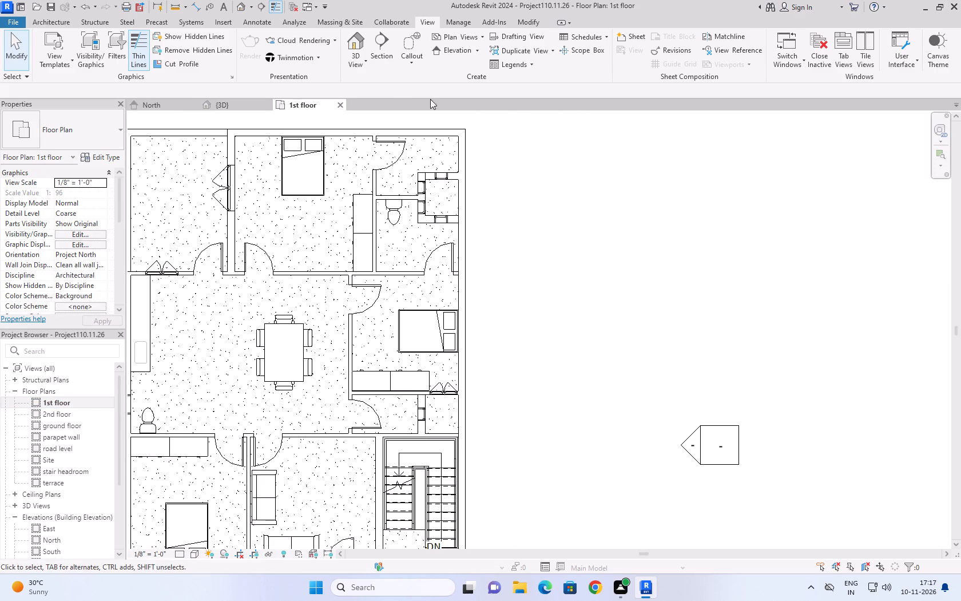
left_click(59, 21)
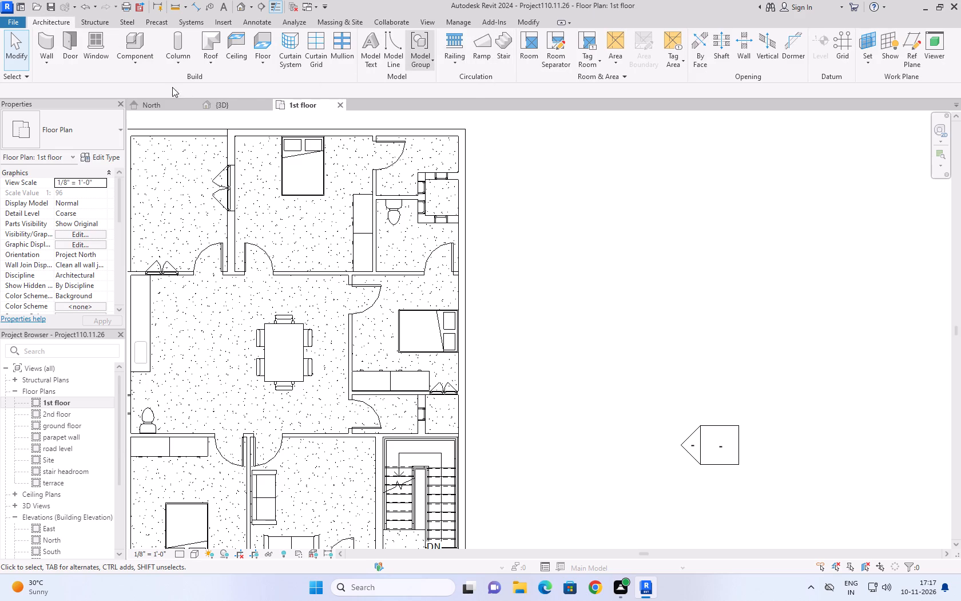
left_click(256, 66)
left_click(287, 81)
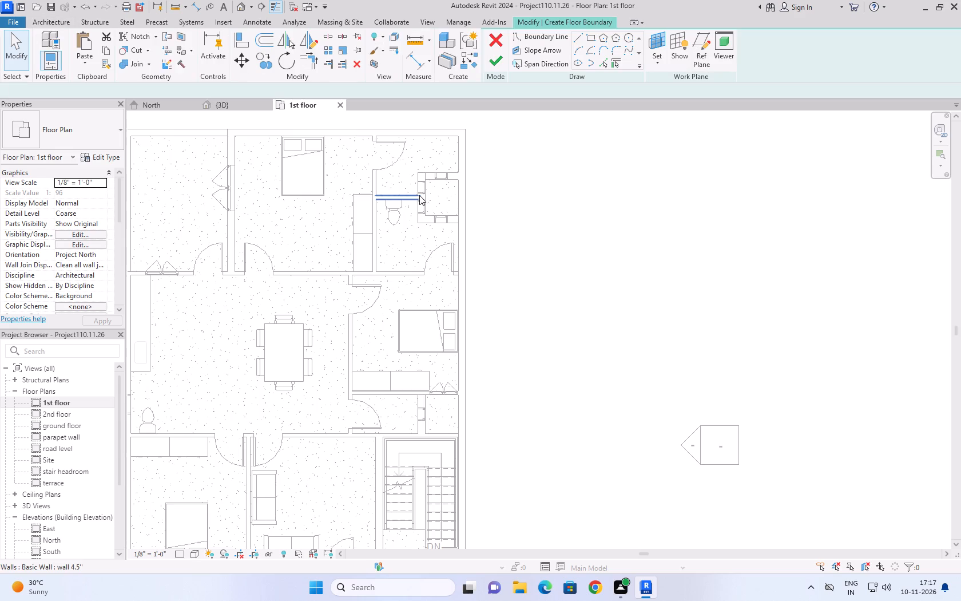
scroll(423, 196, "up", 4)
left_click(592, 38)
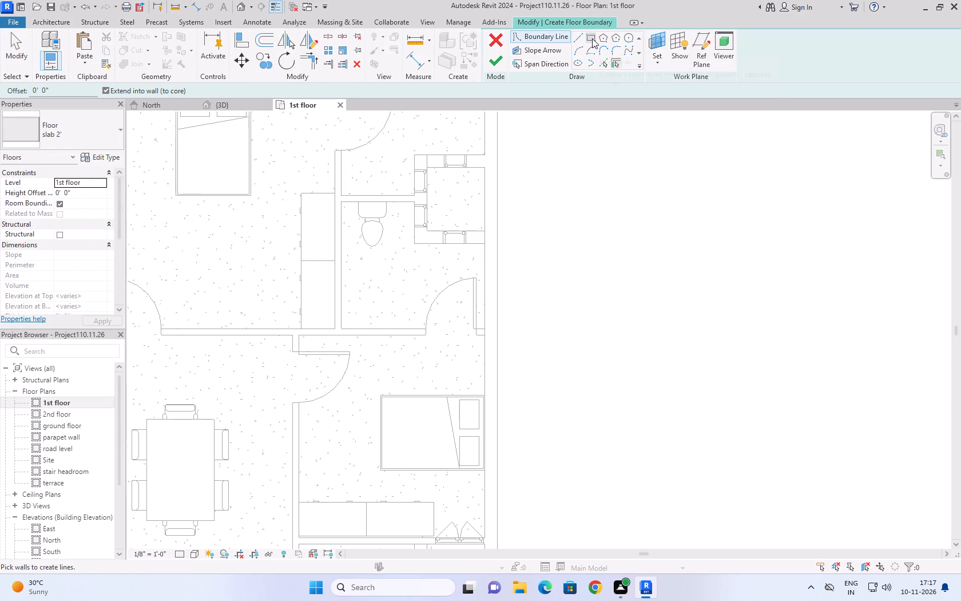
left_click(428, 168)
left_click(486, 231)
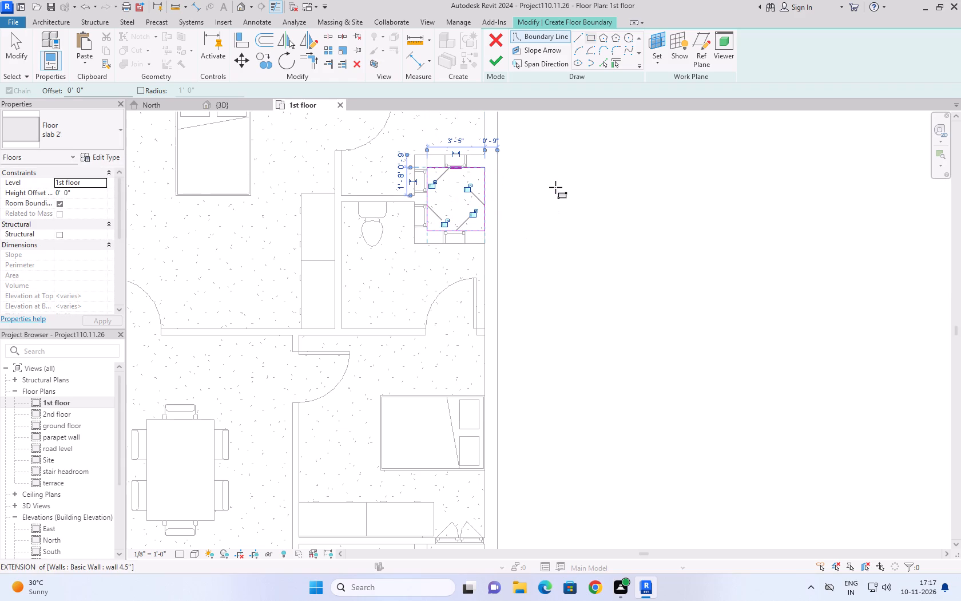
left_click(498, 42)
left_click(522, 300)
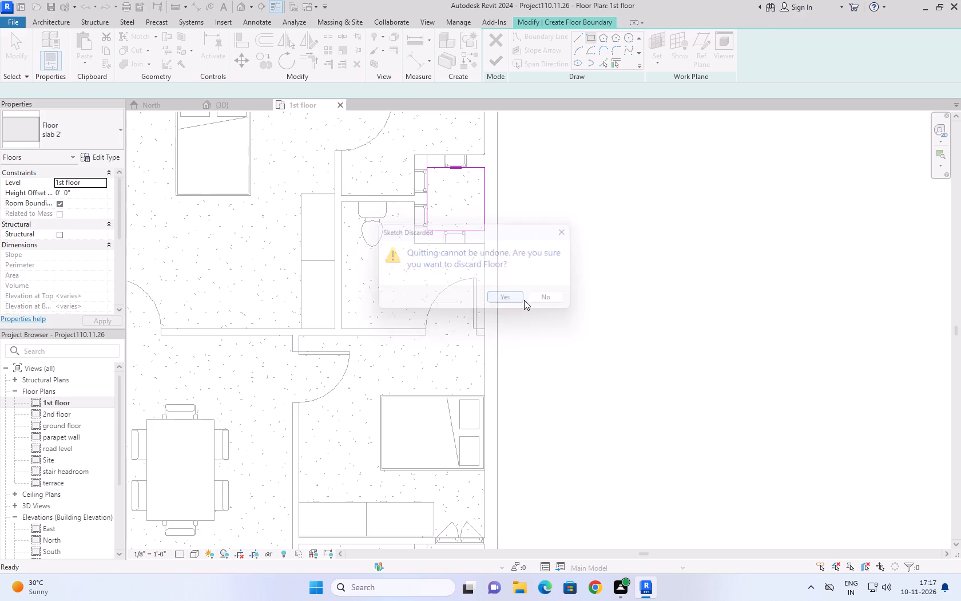
Cut a 3'-5" by 3'-9" rectangular opening in the 1st floor 6'' parking slab at the bathroom shaft, attaching the walls to its bottom.
scroll(606, 229, "down", 3)
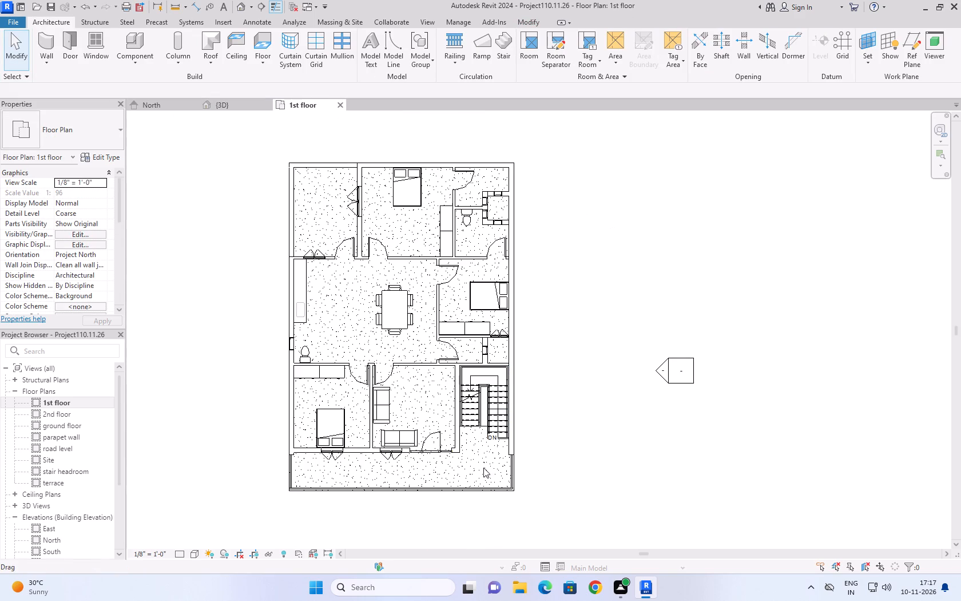
left_click(239, 108)
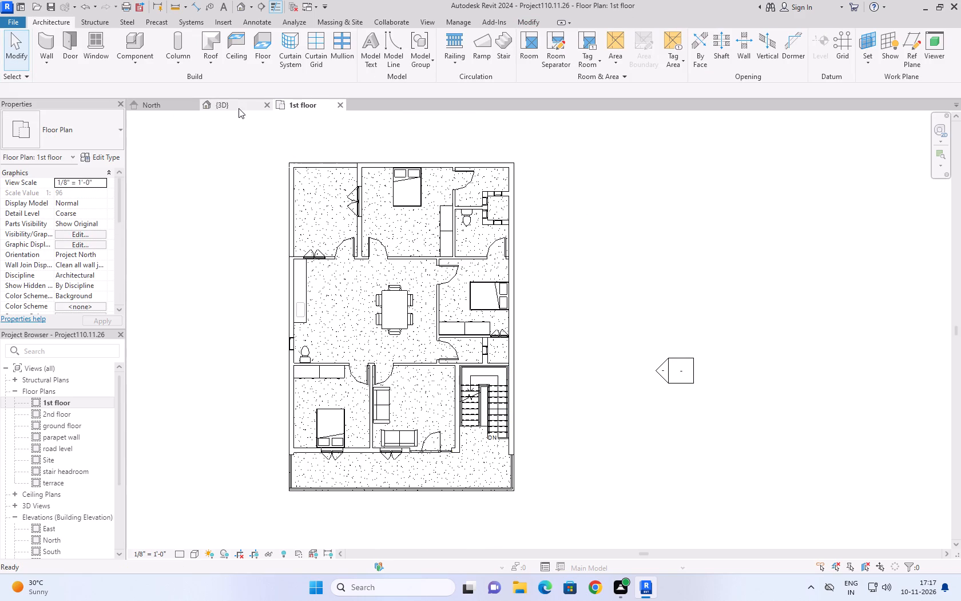
scroll(463, 267, "up", 8)
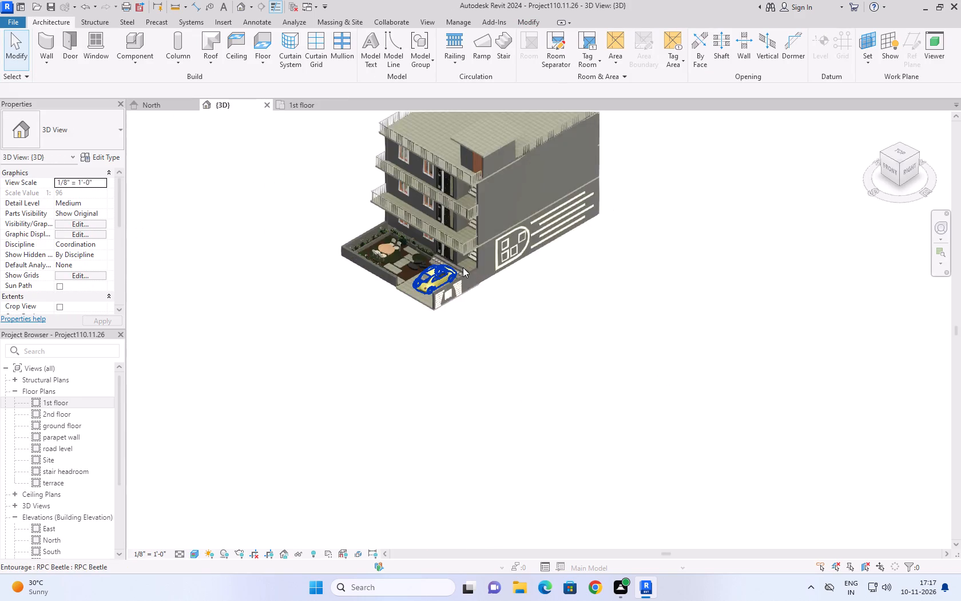
scroll(463, 267, "up", 13)
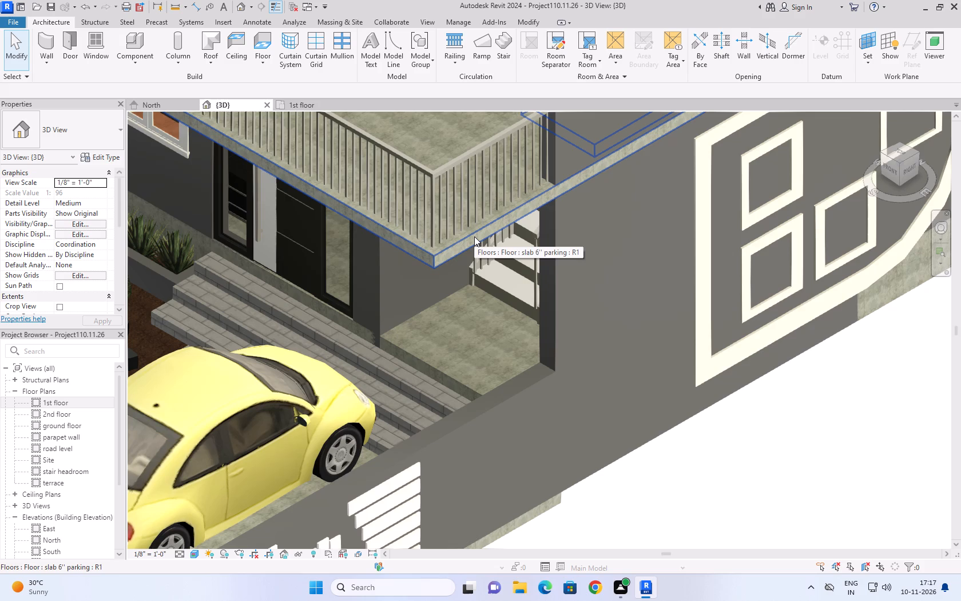
left_click(474, 236)
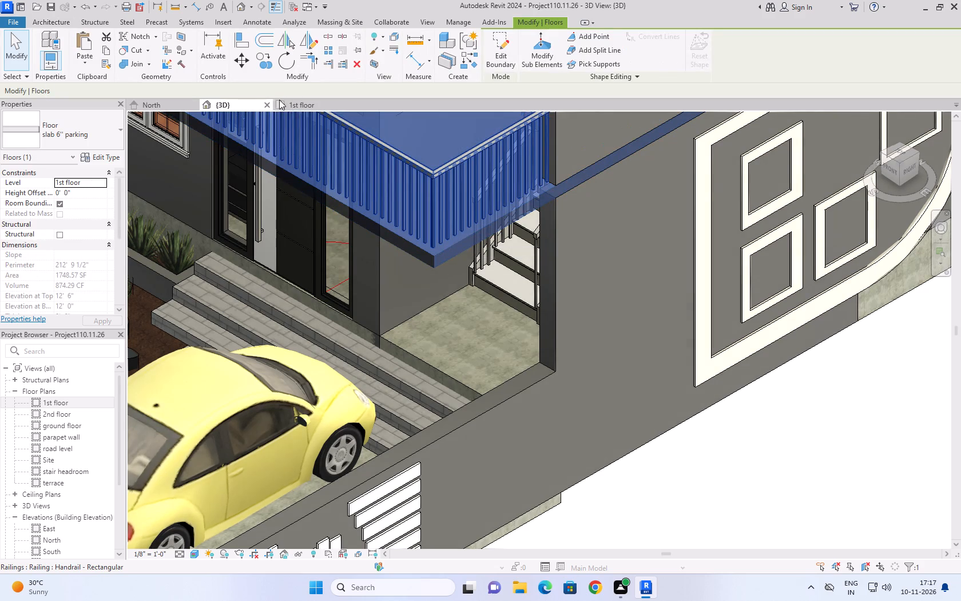
left_click(297, 104)
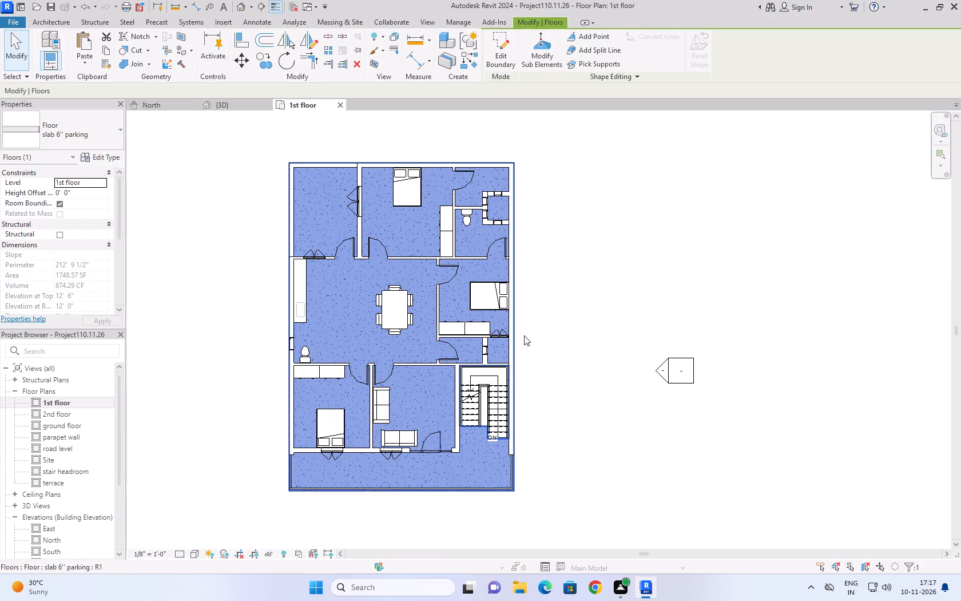
scroll(529, 213, "up", 4)
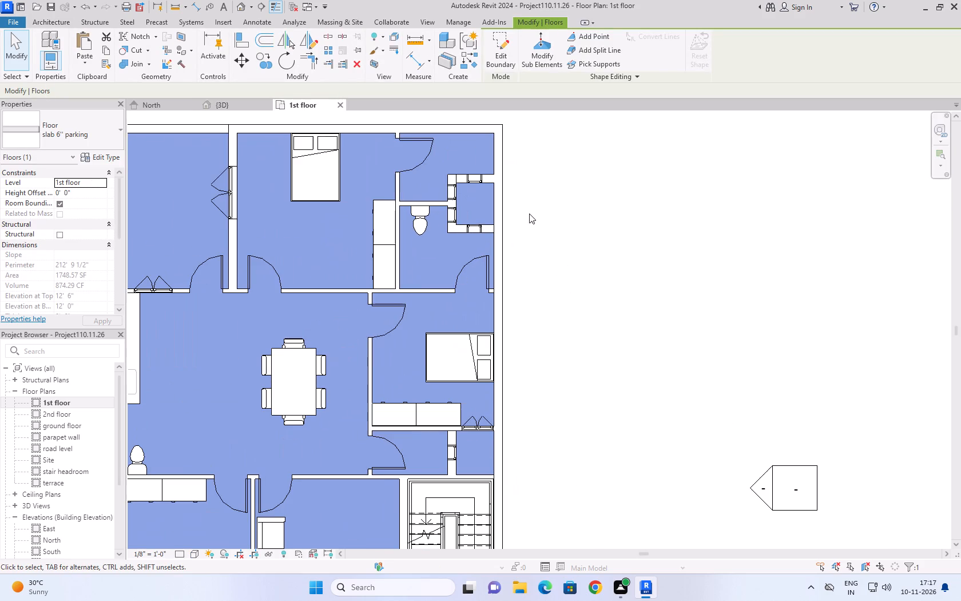
left_click(498, 61)
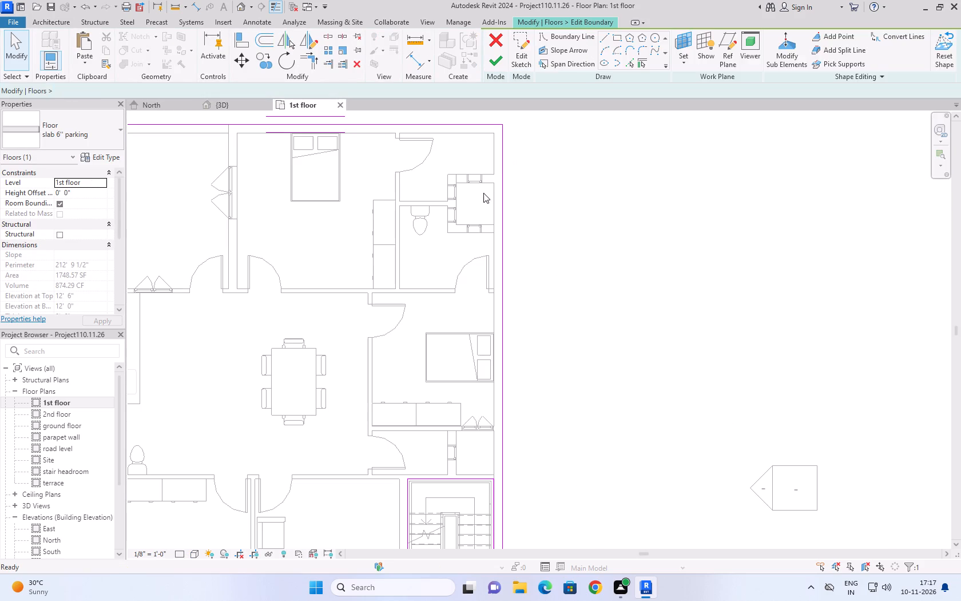
left_click(589, 39)
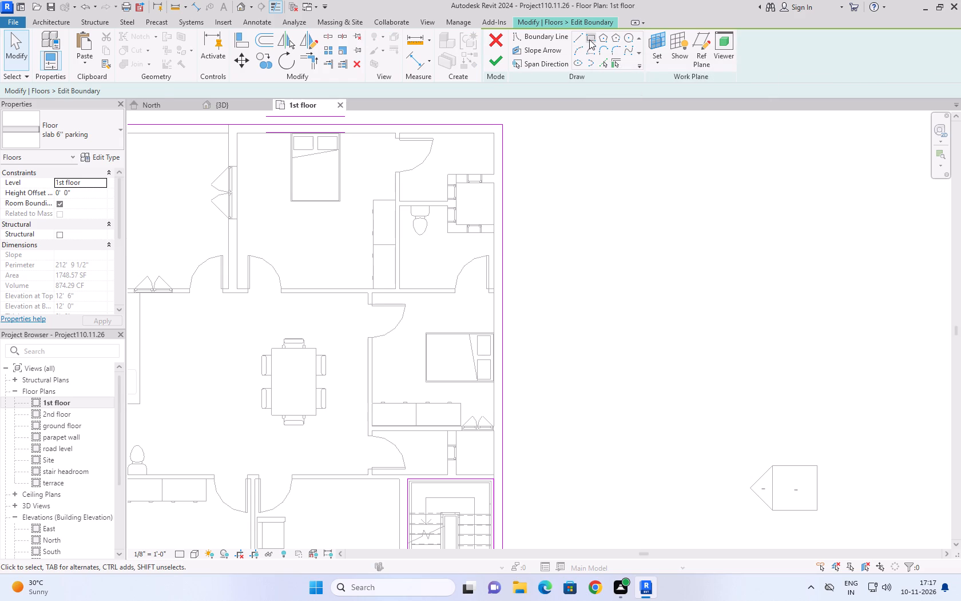
scroll(468, 221, "up", 4)
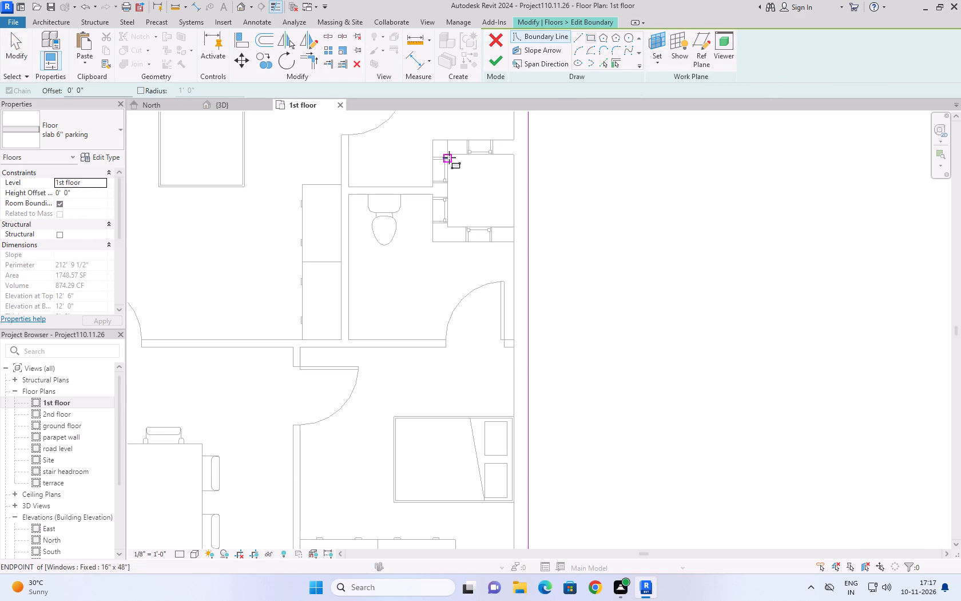
left_click(450, 155)
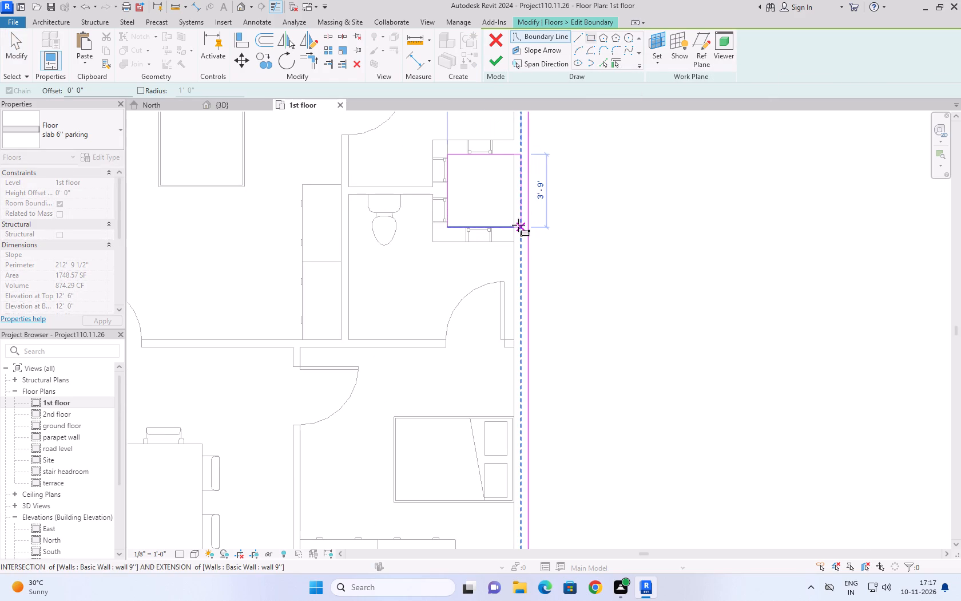
left_click(513, 227)
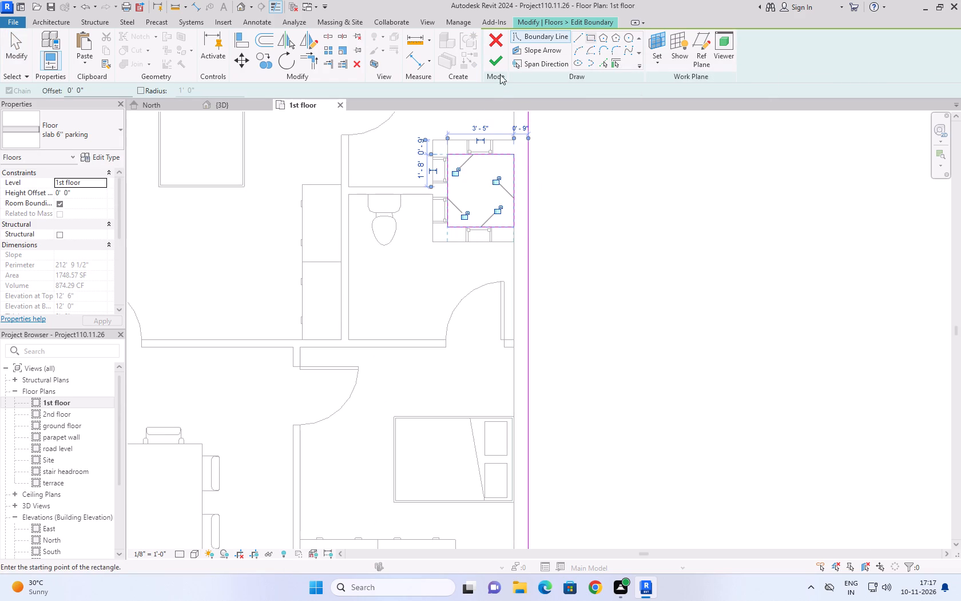
left_click(495, 60)
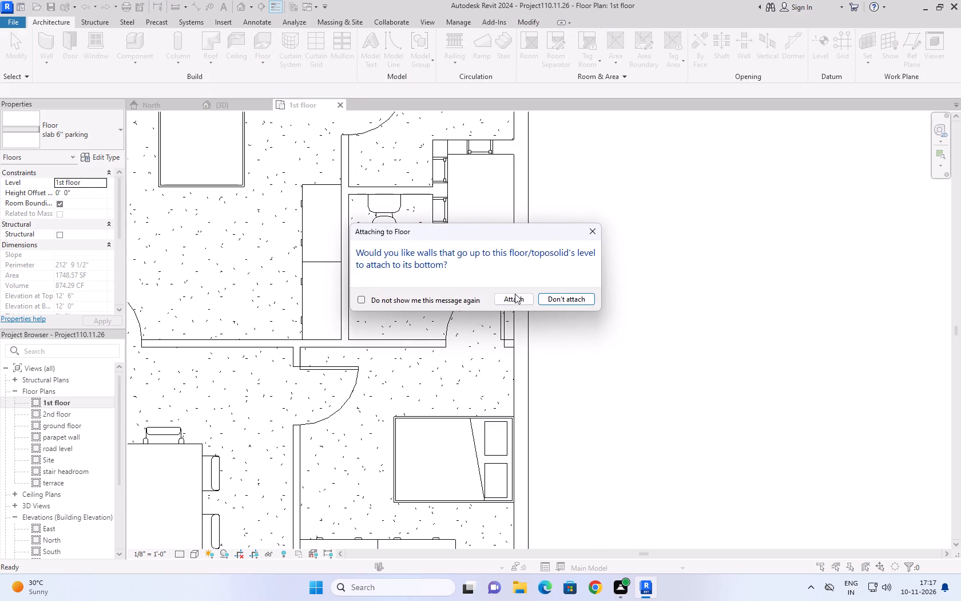
left_click(513, 297)
Cut a 3'-5" by 4'-0" rectangular opening in the 1st floor slab at the shaft above the staircase, attaching the walls to its bottom.
scroll(610, 175, "down", 4)
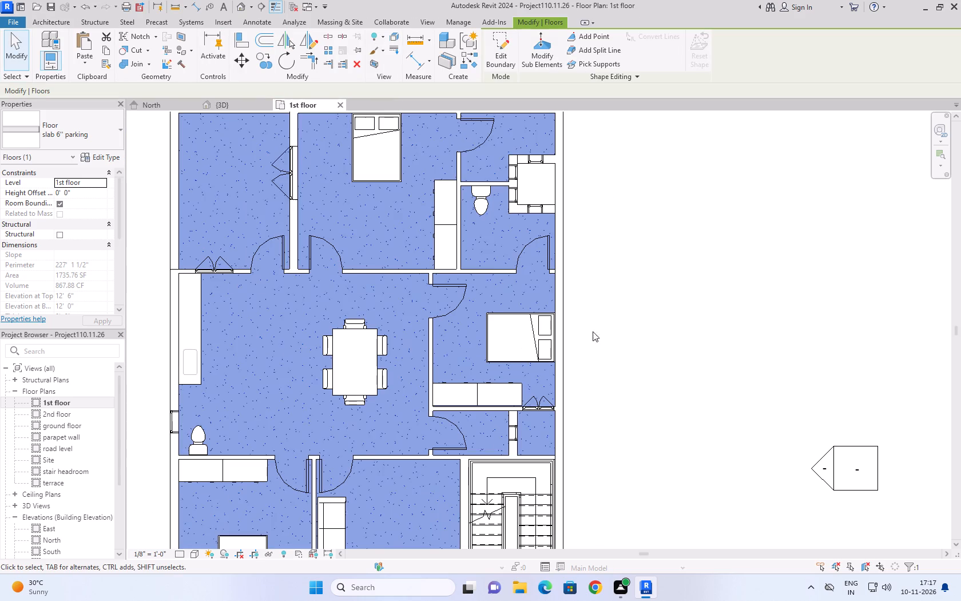
scroll(624, 216, "down", 4)
scroll(603, 365, "up", 7)
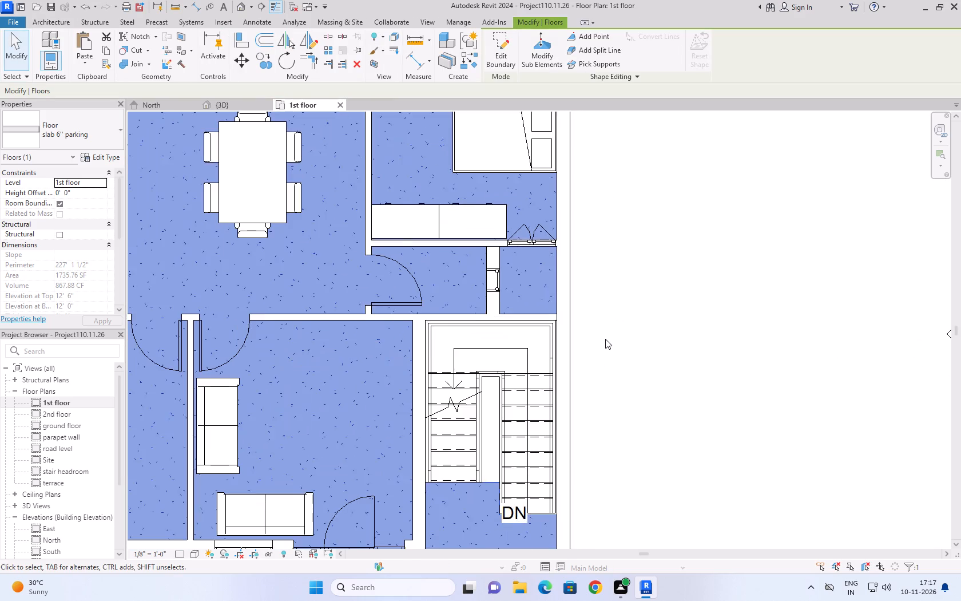
scroll(605, 334, "down", 7)
left_click(505, 60)
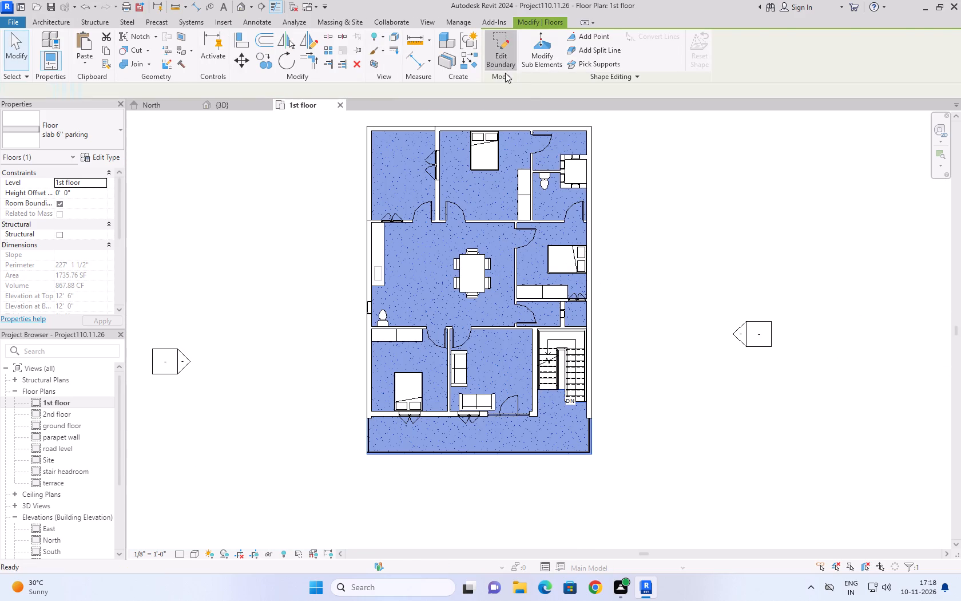
scroll(609, 330, "up", 3)
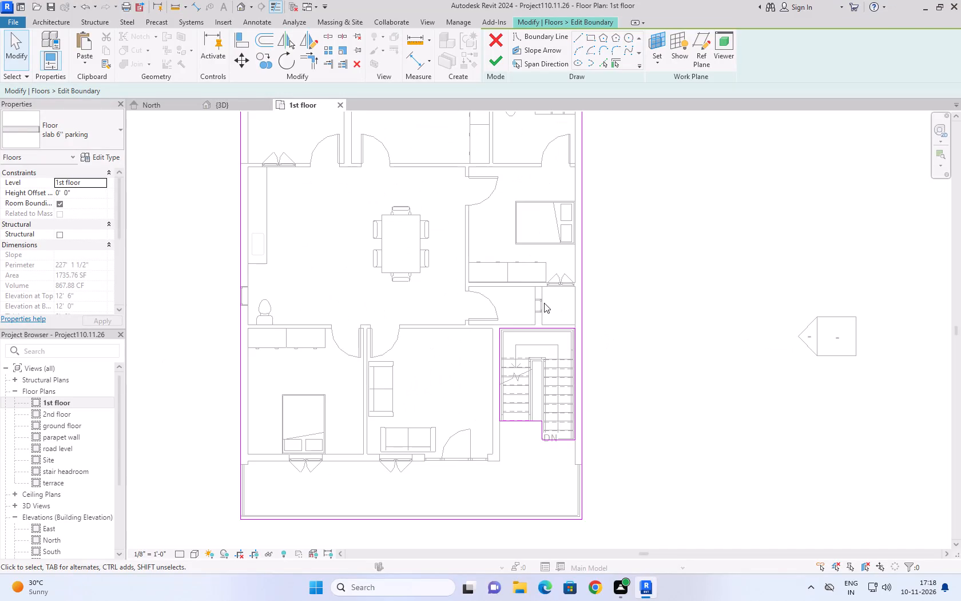
scroll(557, 288, "up", 4)
middle_click_drag(639, 204, 575, 375)
scroll(575, 375, "down", 1)
left_click(593, 41)
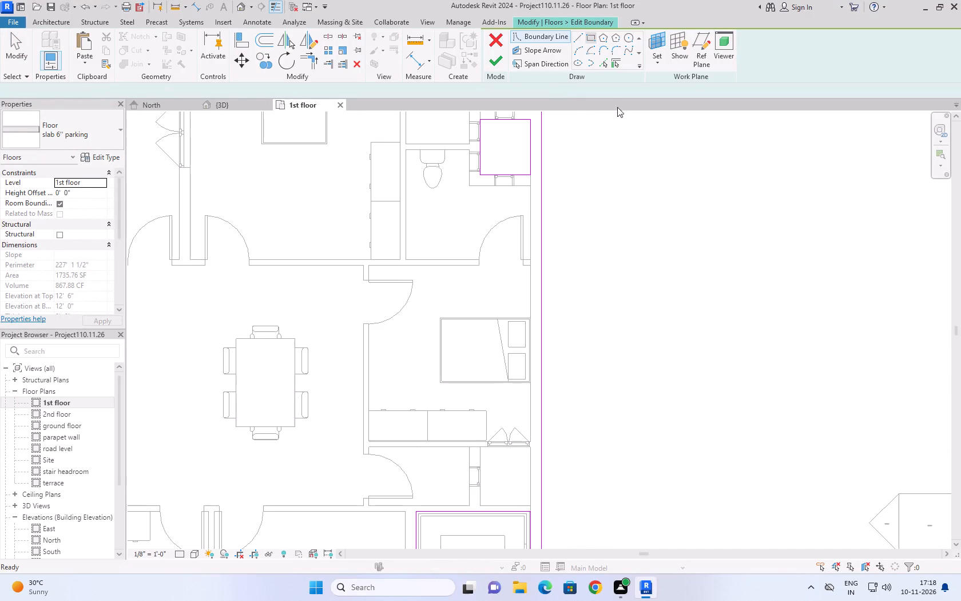
scroll(546, 422, "down", 8)
scroll(586, 398, "up", 9)
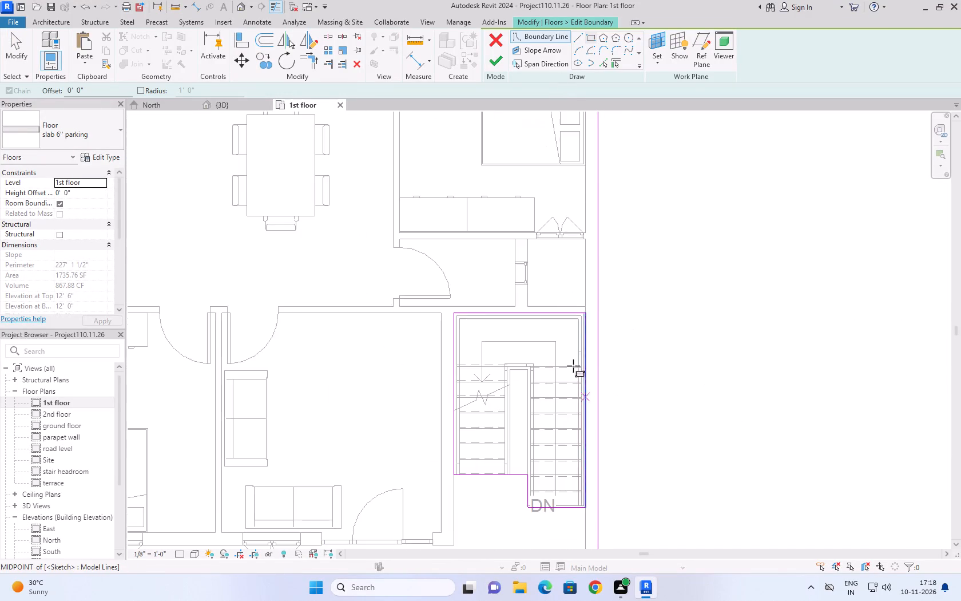
scroll(543, 254, "up", 8)
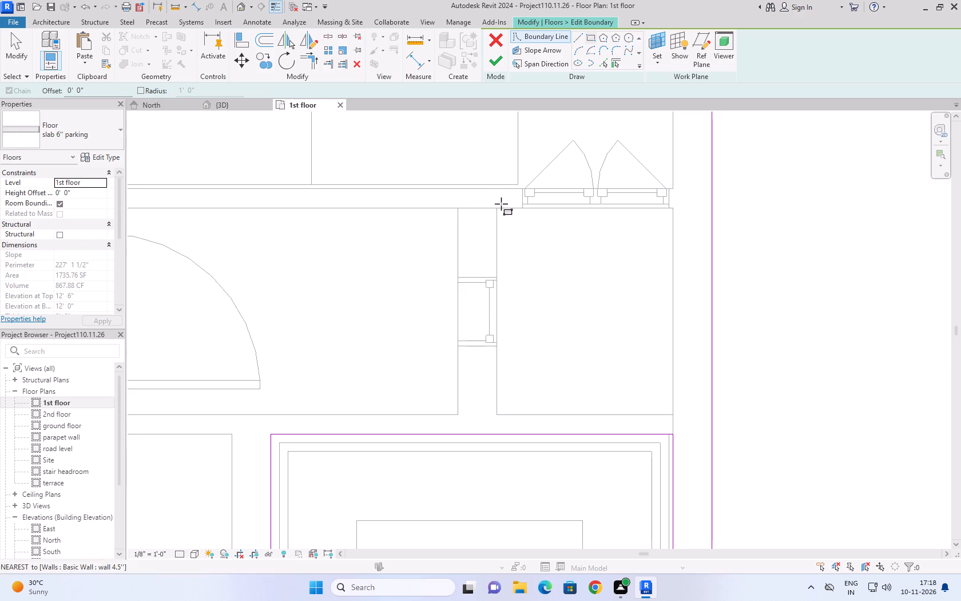
left_click(498, 208)
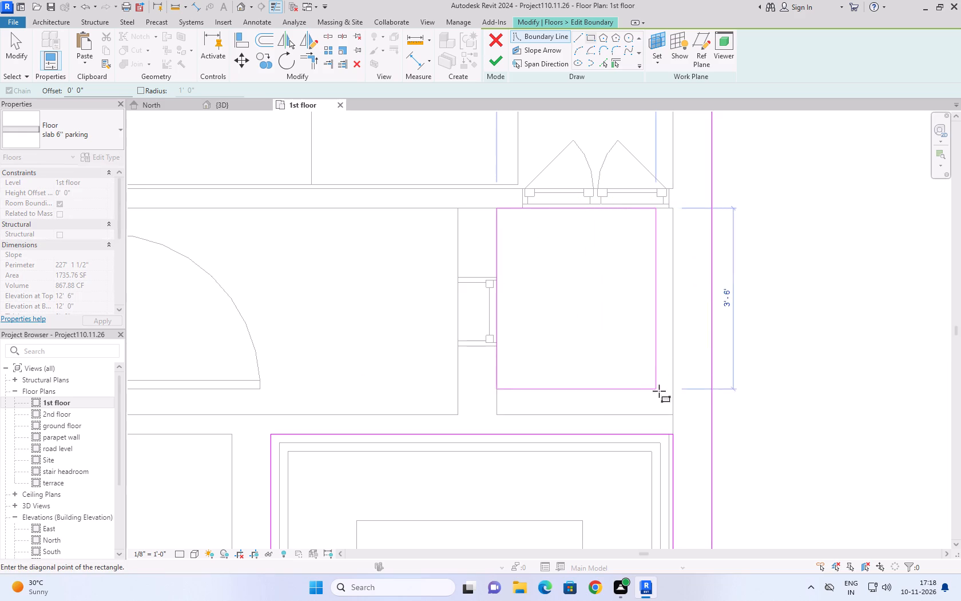
left_click(671, 414)
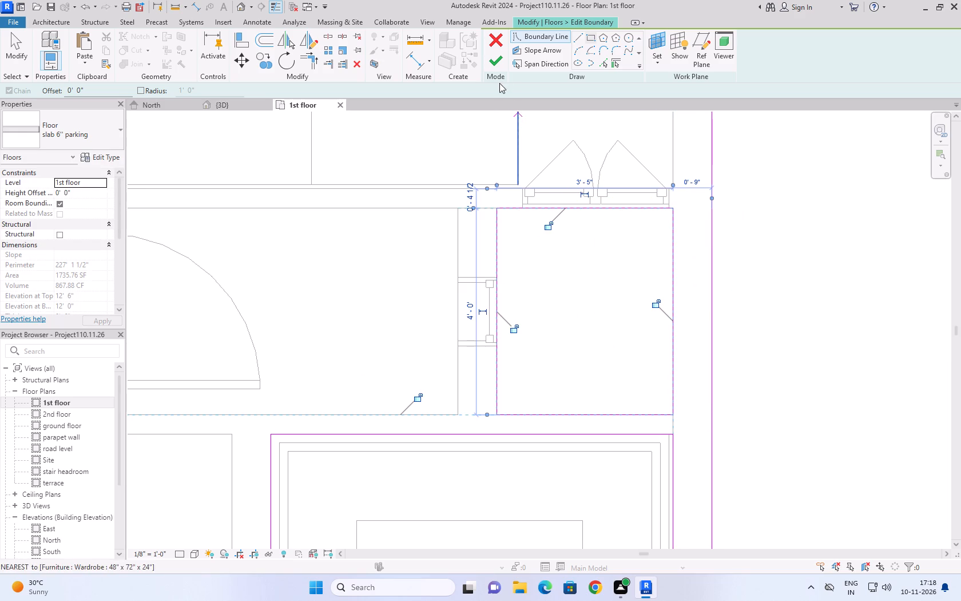
left_click(495, 61)
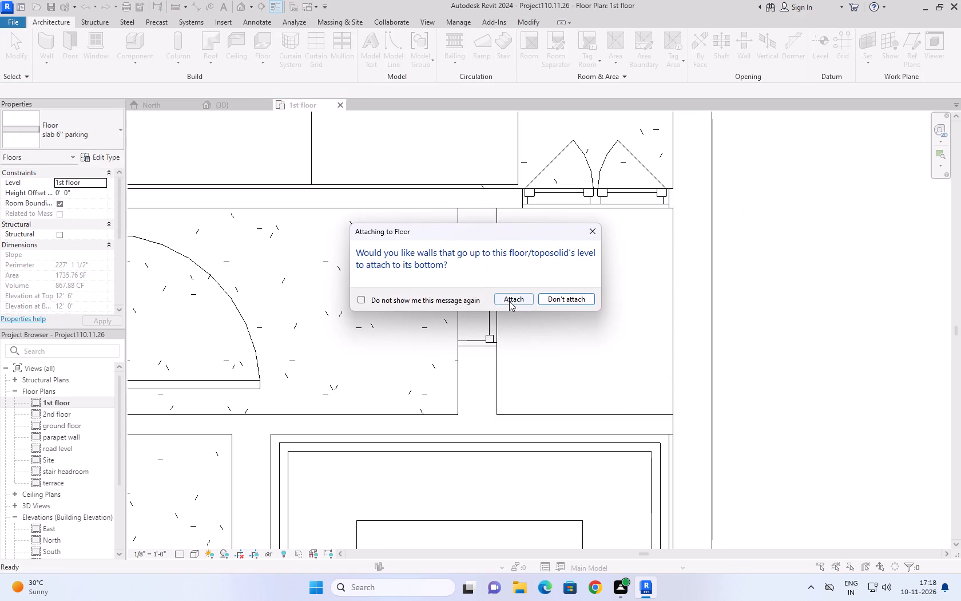
left_click(509, 301)
scroll(681, 241, "down", 13)
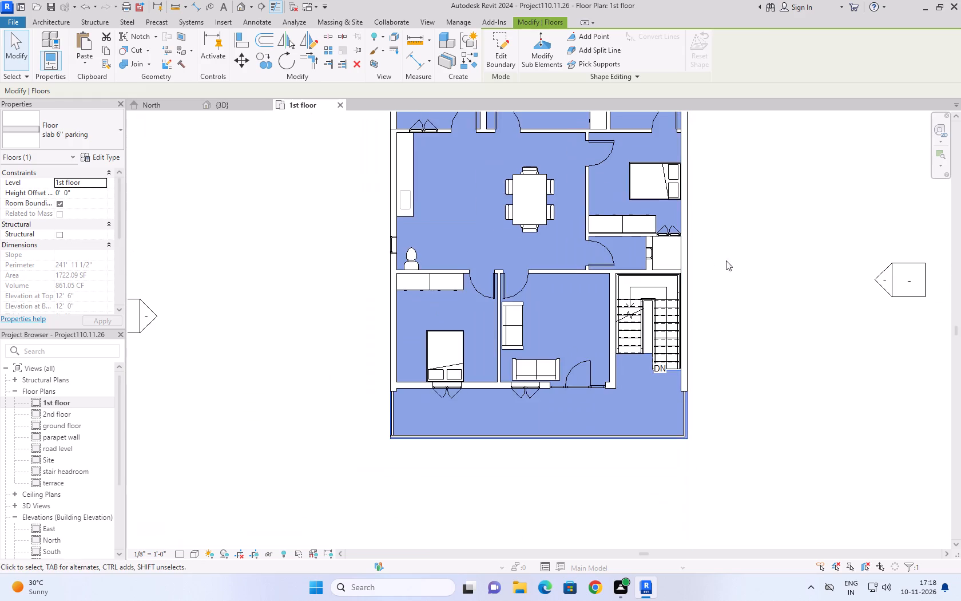
left_click(738, 259)
Open the boundary of the 2nd floor 6'' parking slab for editing from the 3D view.
left_click(240, 104)
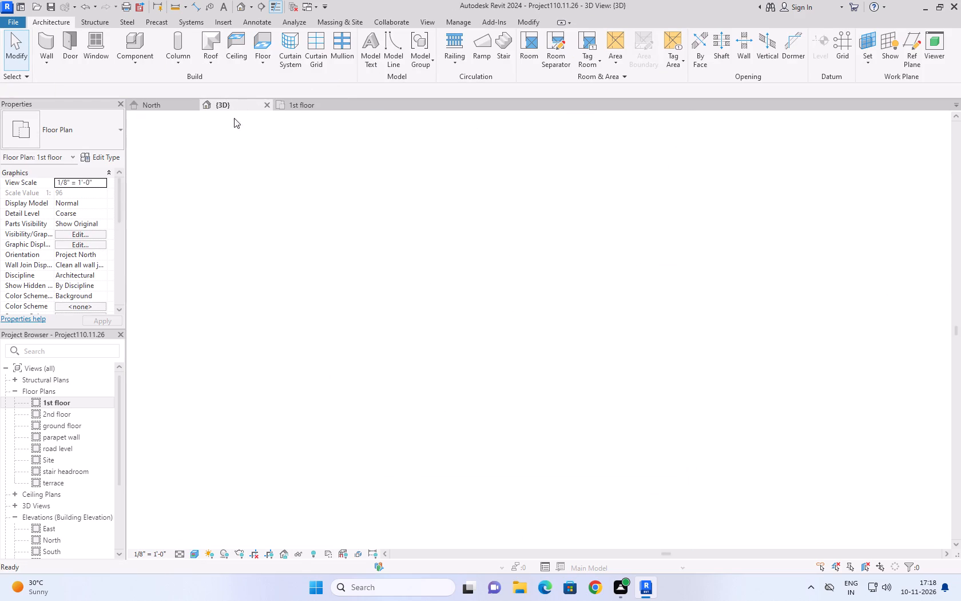
scroll(649, 407, "down", 10)
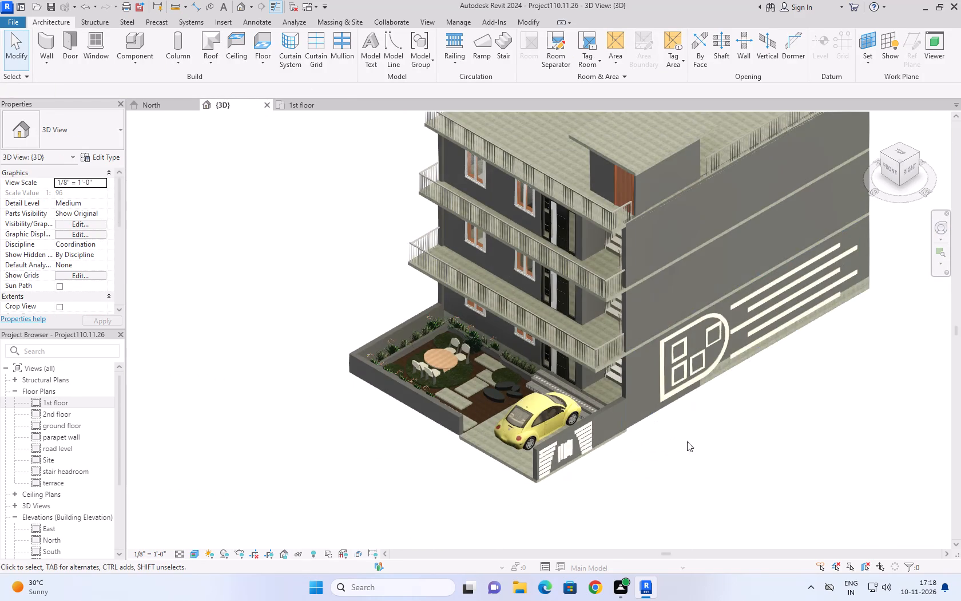
scroll(725, 424, "down", 3)
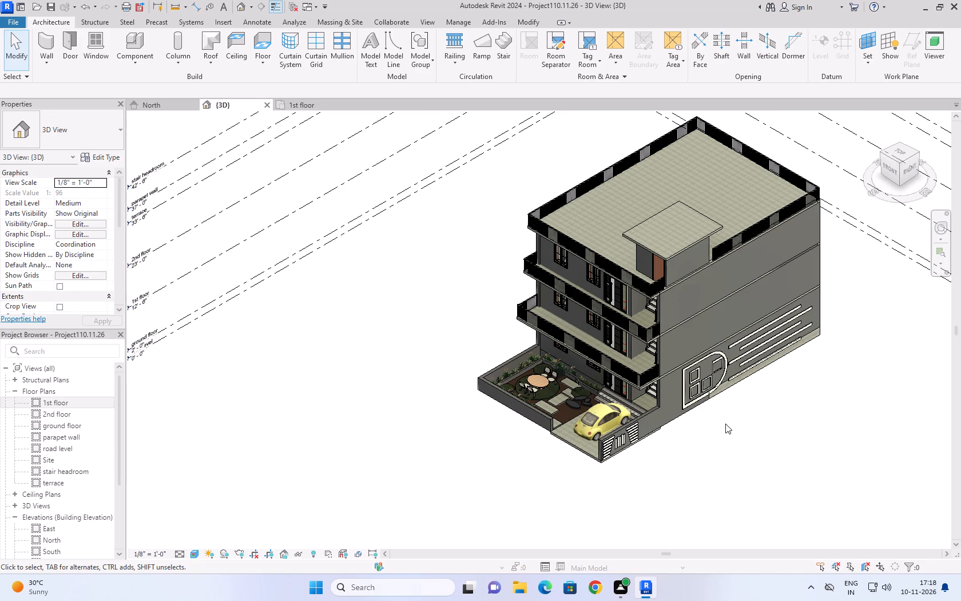
scroll(775, 421, "up", 4)
middle_click_drag(725, 411, 657, 476)
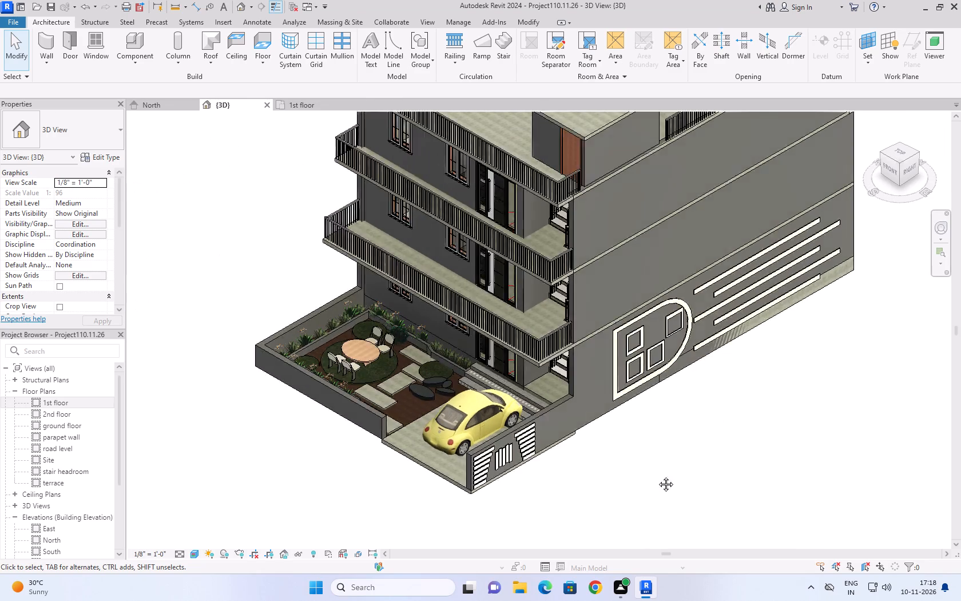
middle_click_drag(657, 476, 628, 497)
scroll(495, 350, "up", 10)
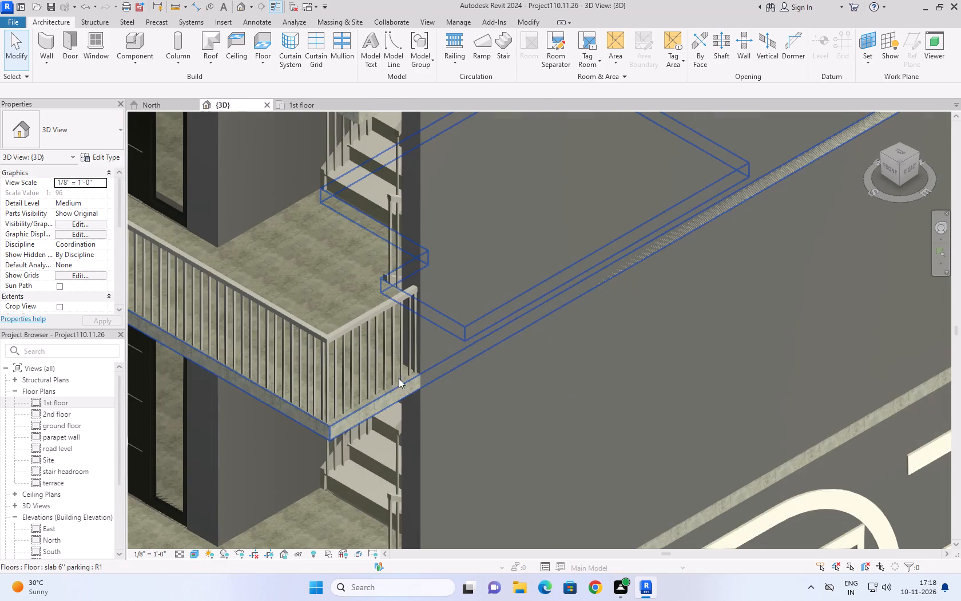
left_click(387, 397)
scroll(464, 234, "down", 9)
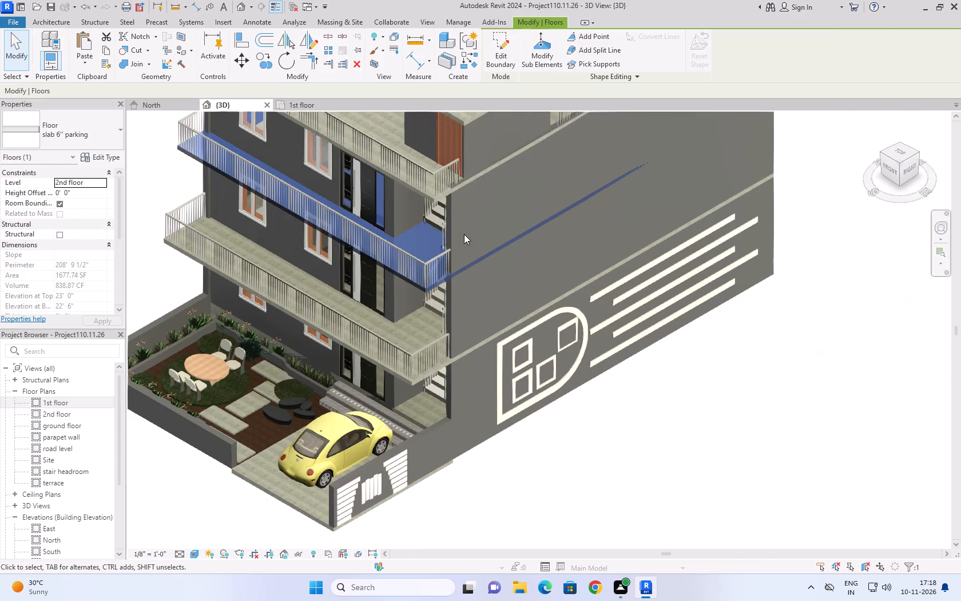
left_click(501, 61)
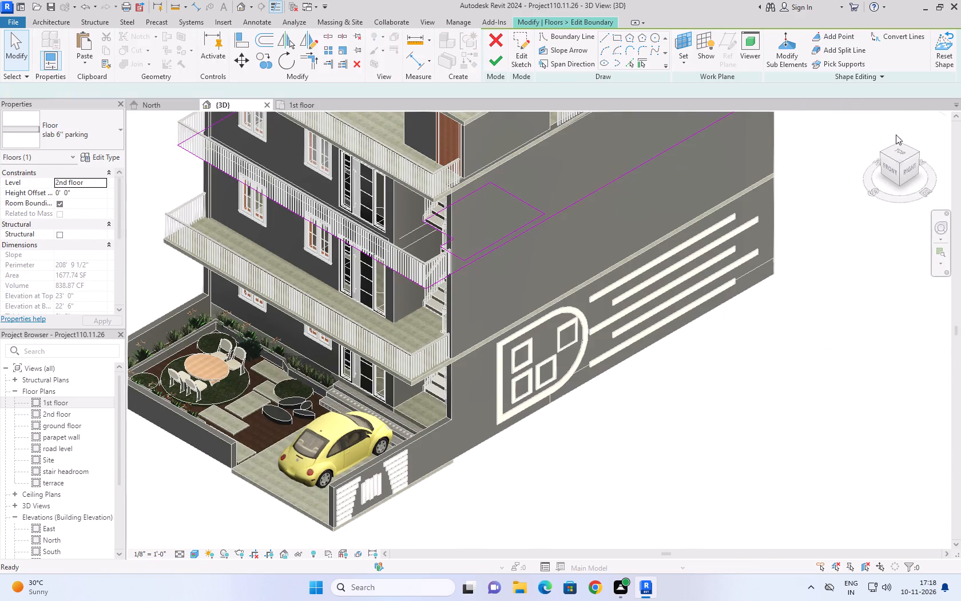
Show the 3D model from the top in the Hidden Line visual style for the slab boundary edit.
left_click(902, 147)
left_click(903, 152)
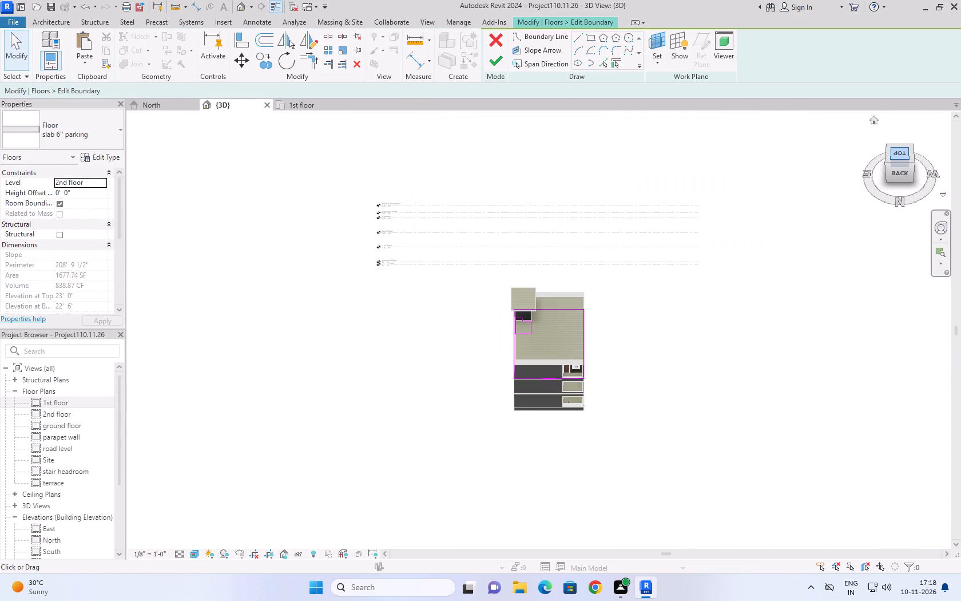
left_click(197, 556)
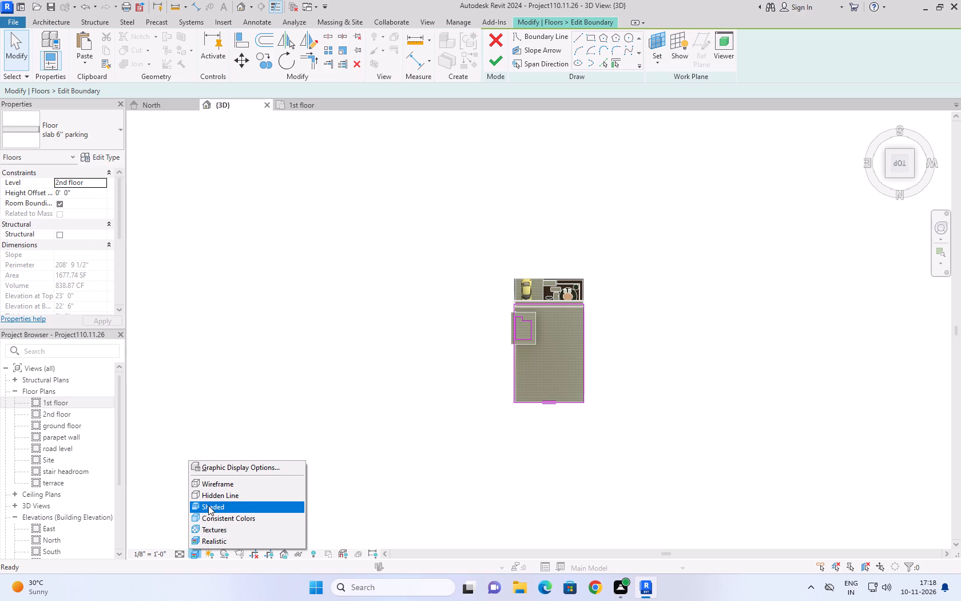
left_click(208, 505)
left_click(197, 550)
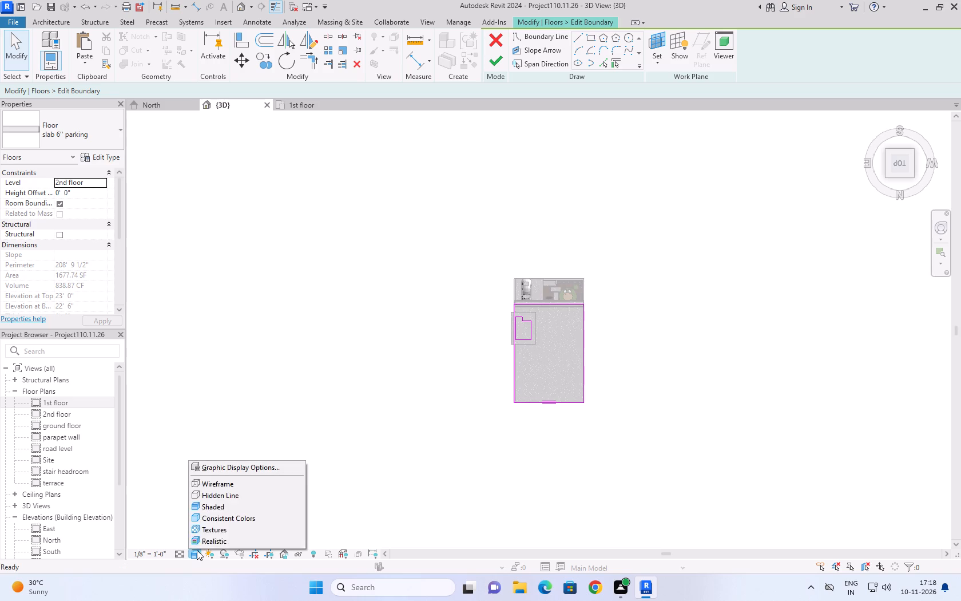
left_click(212, 491)
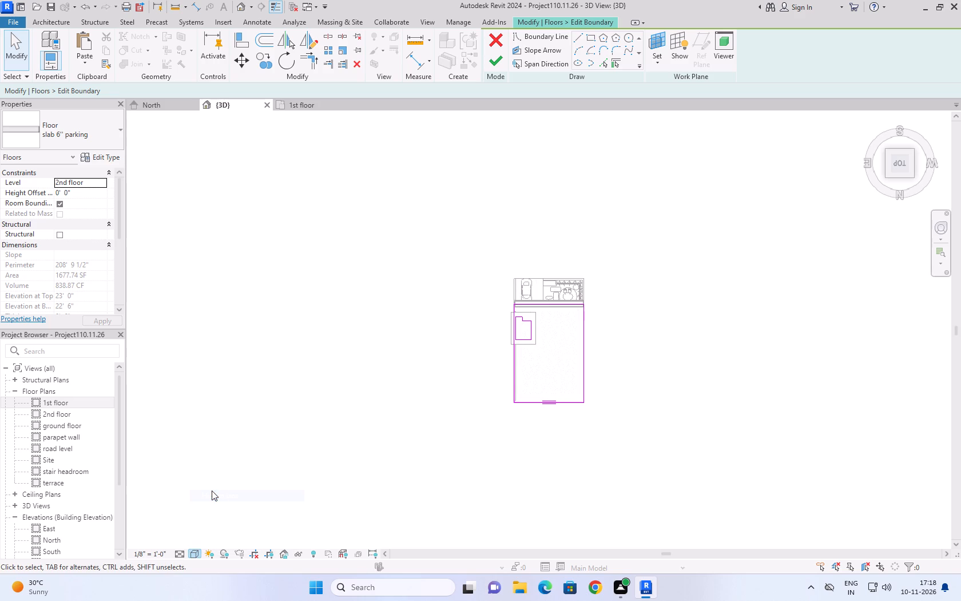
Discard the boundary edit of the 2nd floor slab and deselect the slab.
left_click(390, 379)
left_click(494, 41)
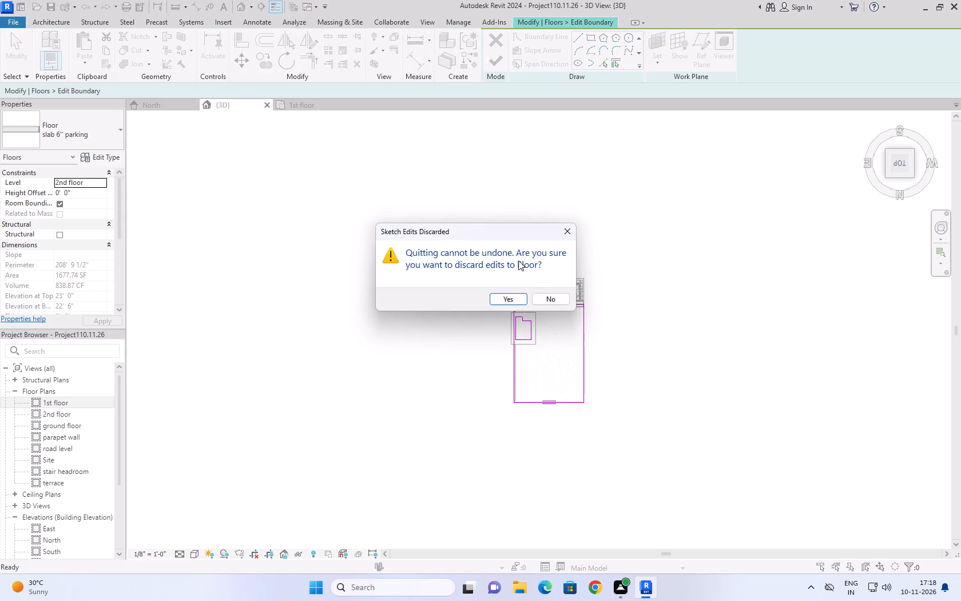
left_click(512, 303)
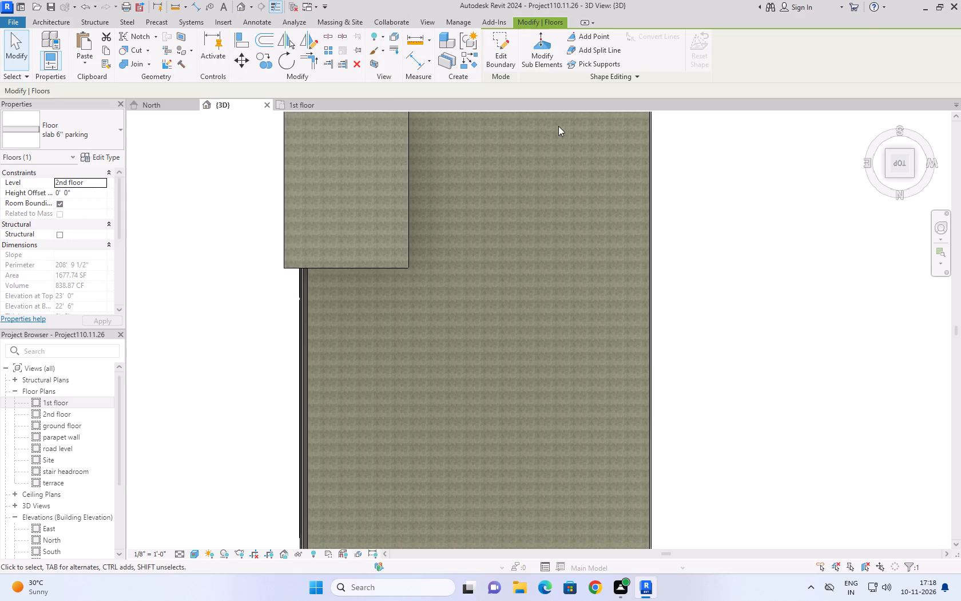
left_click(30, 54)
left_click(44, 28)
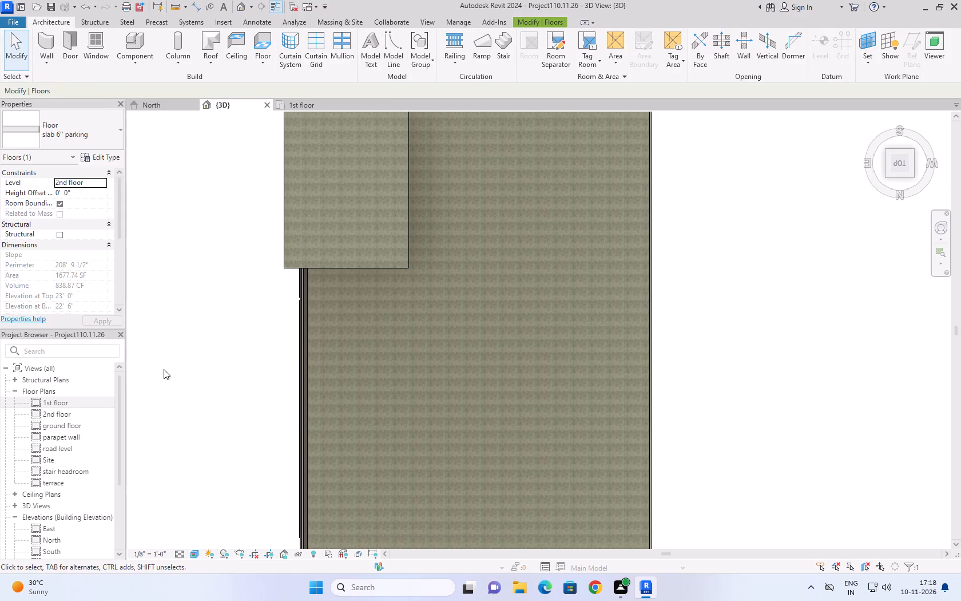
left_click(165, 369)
Select the 2nd floor 6'' parking slab in the 3D model and open its boundary for editing in the 2nd floor plan.
left_click(874, 118)
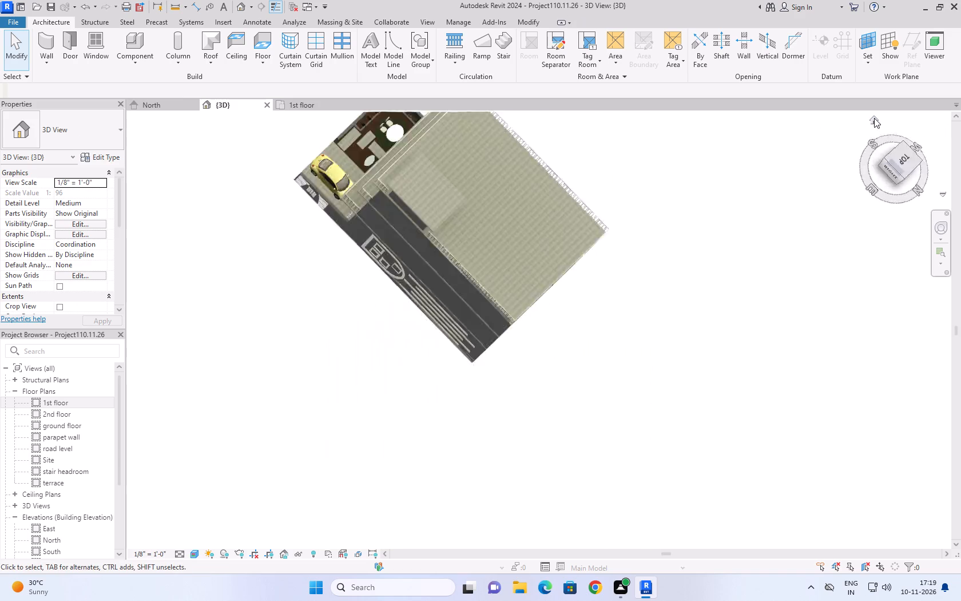
scroll(521, 361, "up", 7)
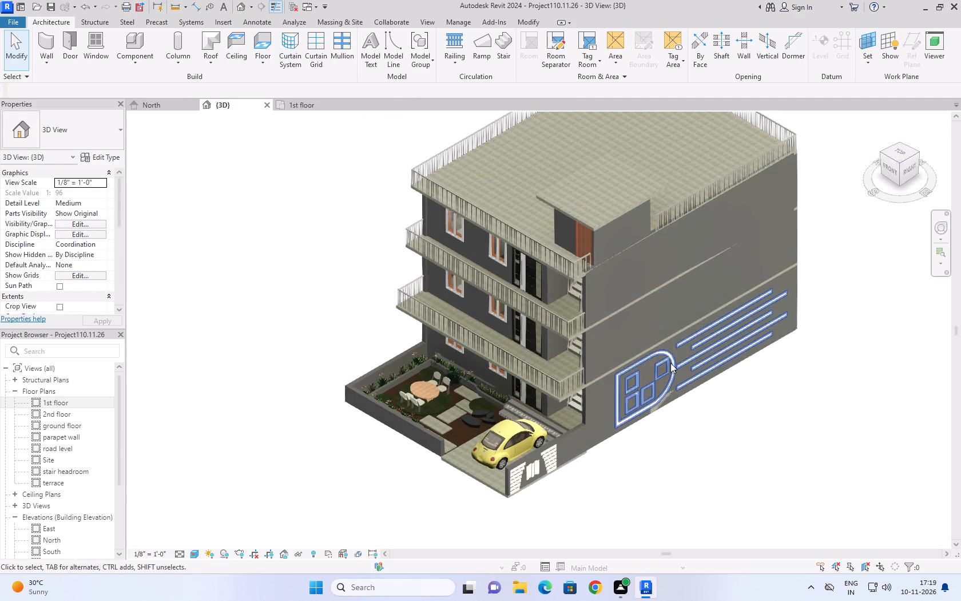
left_click(657, 439)
scroll(605, 320, "up", 10)
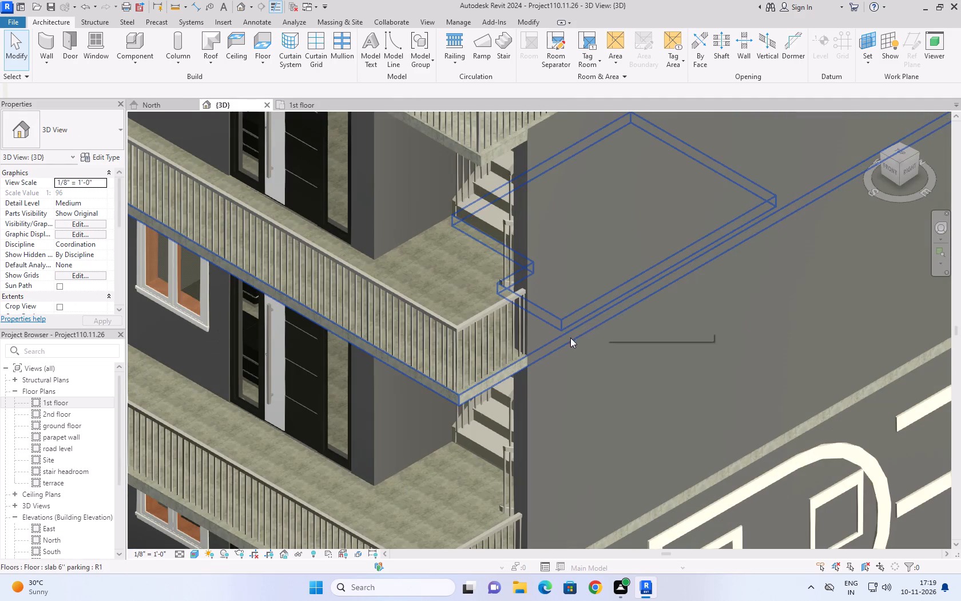
left_click(503, 375)
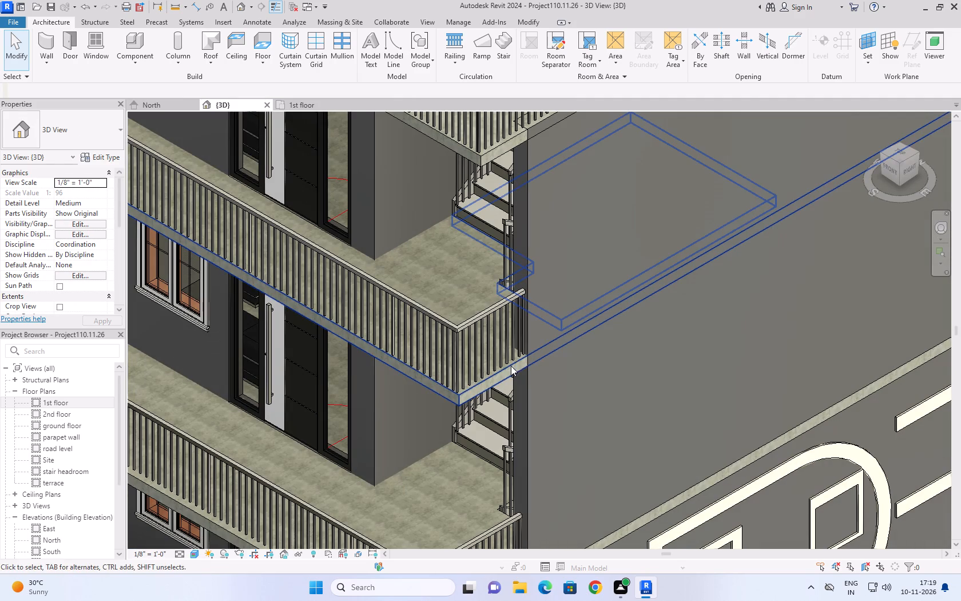
left_click(515, 363)
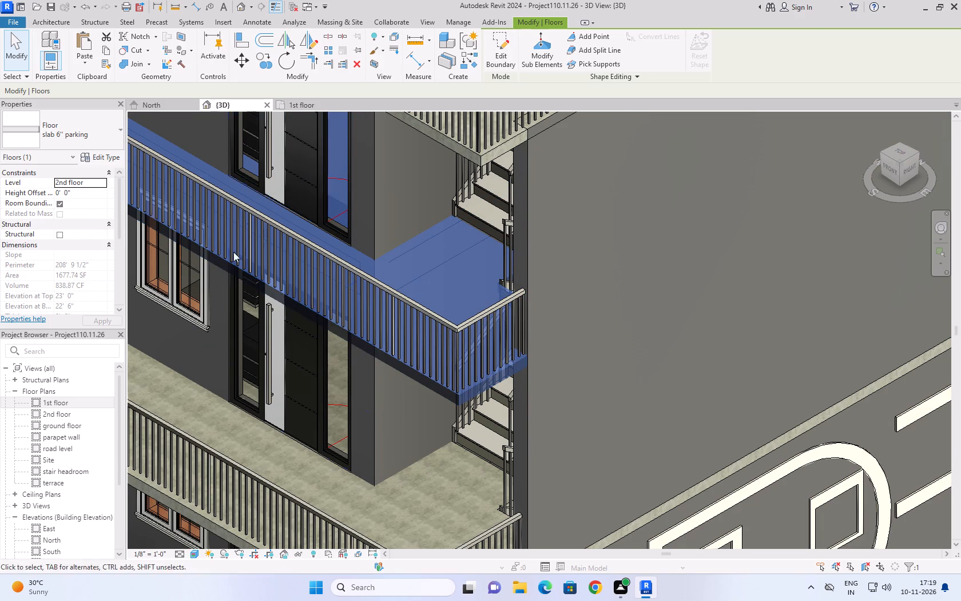
double_click(69, 417)
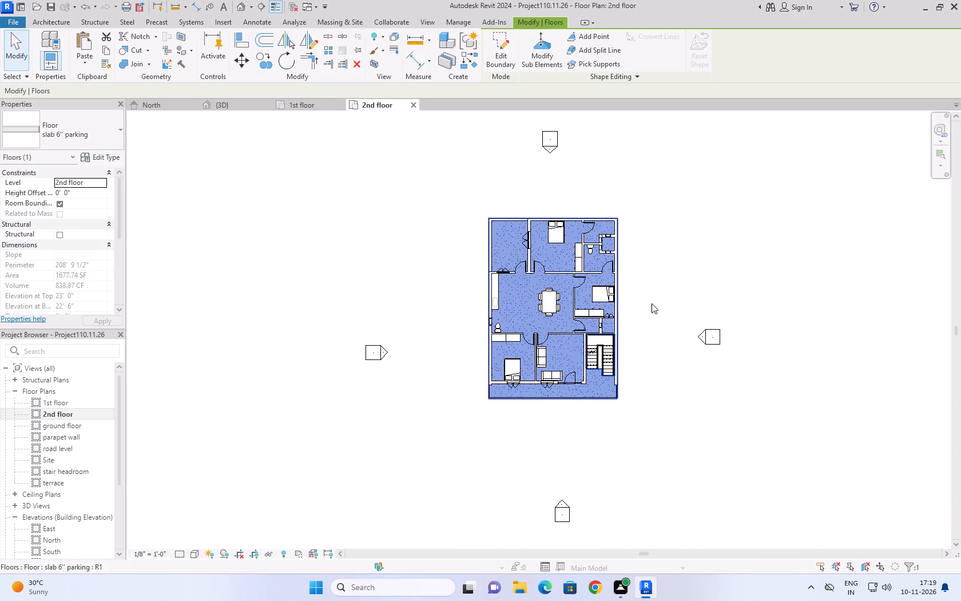
scroll(673, 292, "up", 4)
middle_click_drag(658, 237, 537, 327)
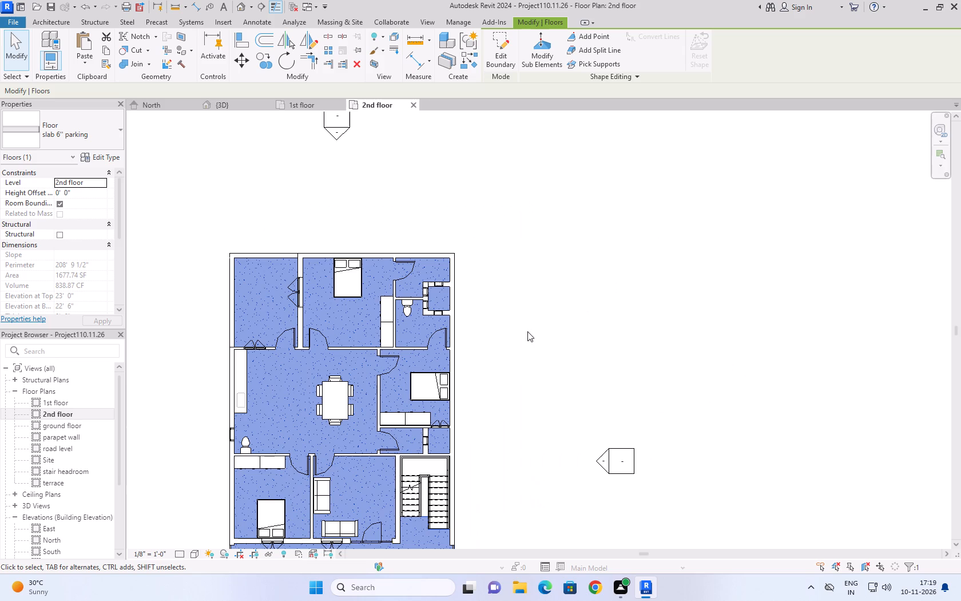
left_click(511, 62)
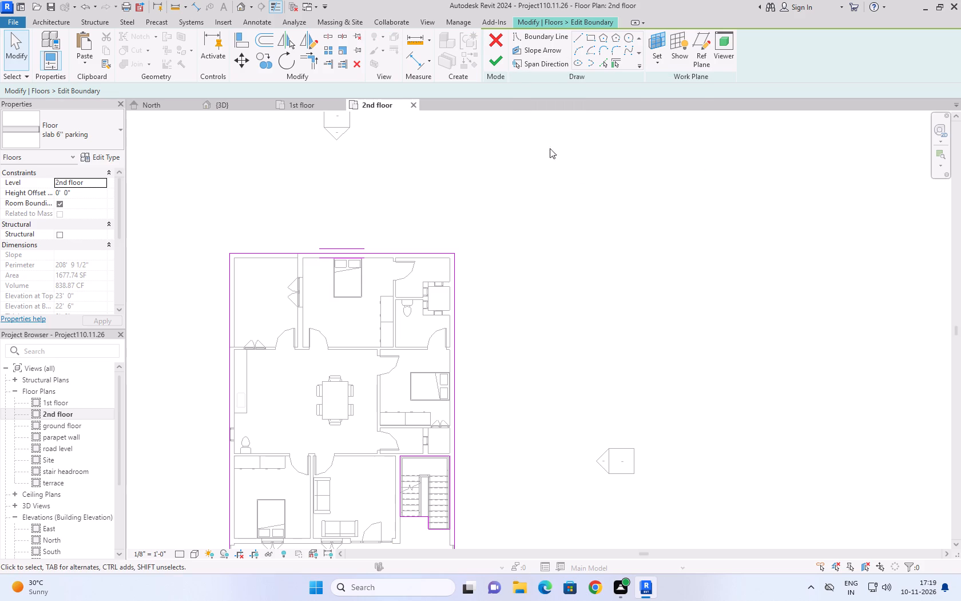
Sketch a rectangular opening about 3'-5" by 3'-7" in the slab boundary at the bathroom shaft.
scroll(515, 231, "down", 3)
scroll(512, 373, "up", 2)
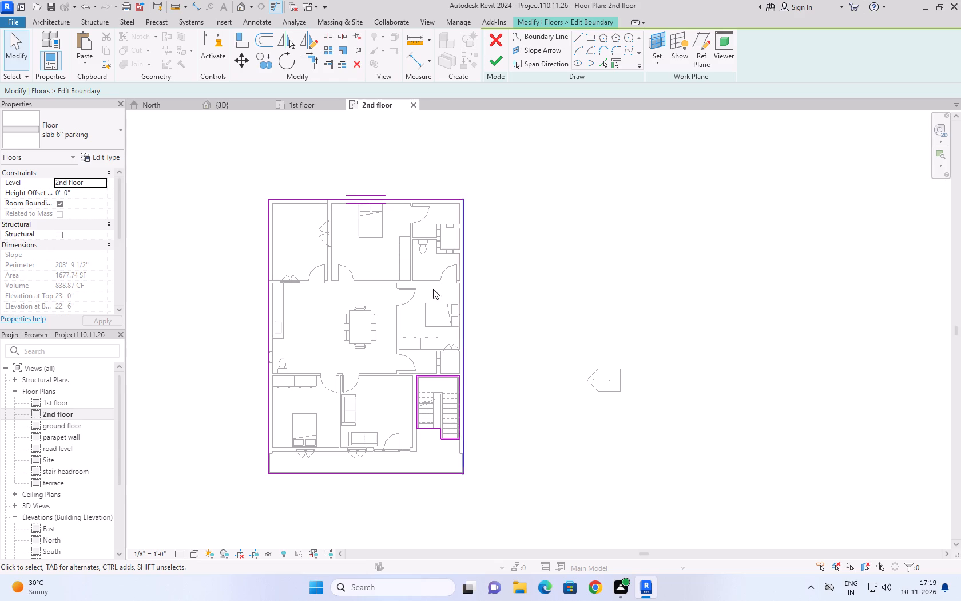
left_click(594, 35)
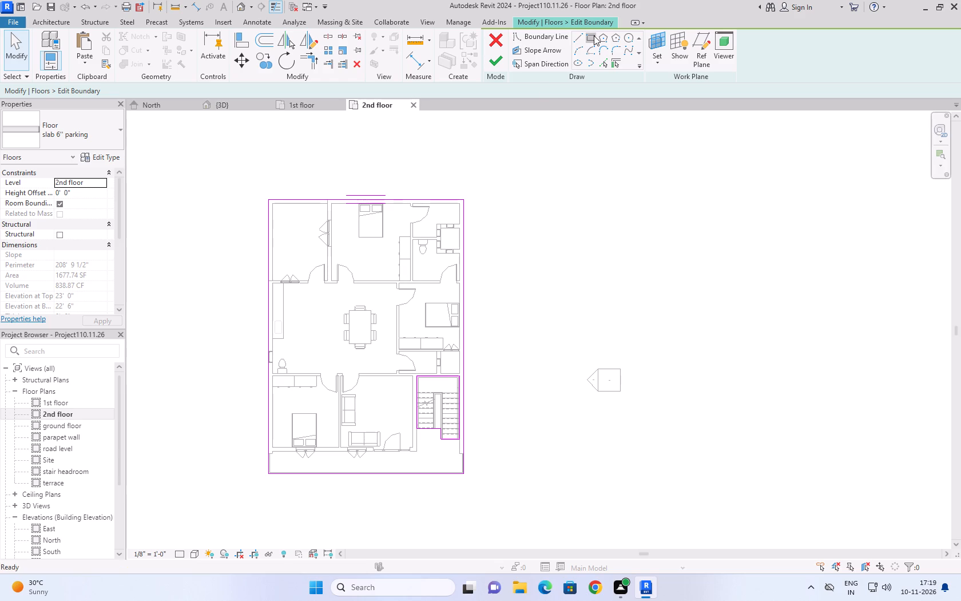
scroll(467, 245, "up", 7)
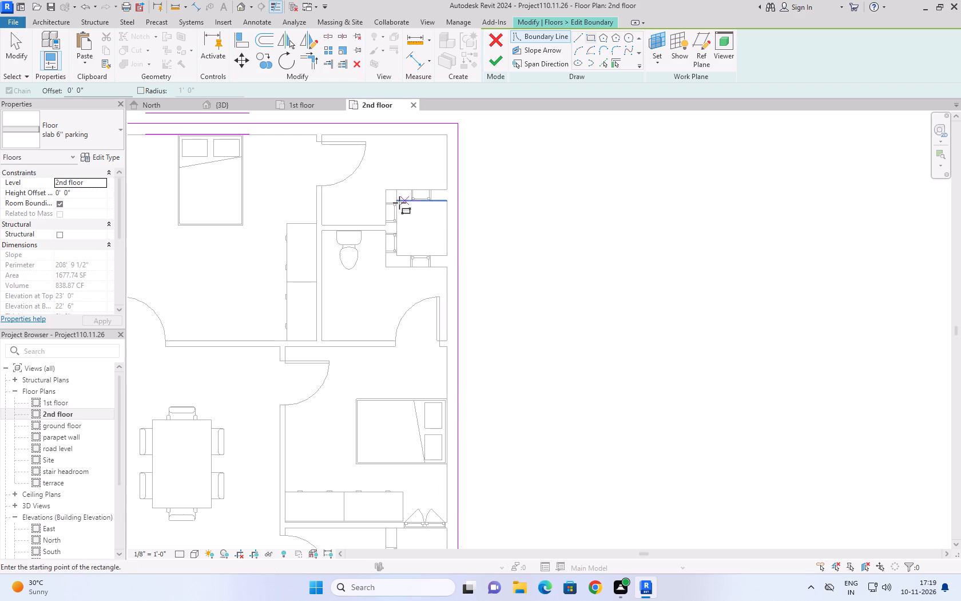
left_click(398, 202)
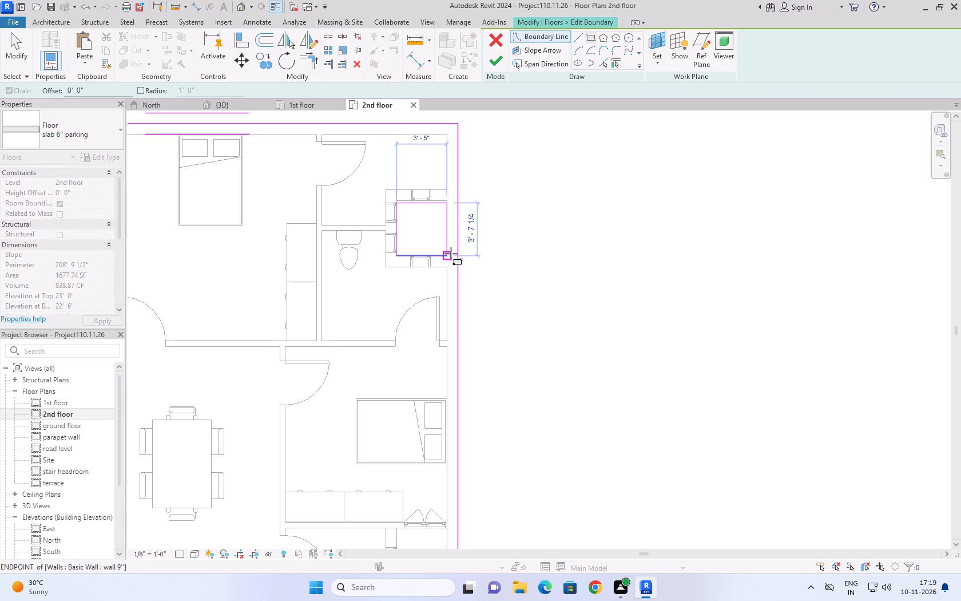
left_click(451, 254)
Add a 3'-5" by 4'-0" rectangular opening at the shaft above the staircase and finish the slab, attaching the walls to its bottom.
scroll(531, 216, "down", 9)
scroll(506, 359, "up", 3)
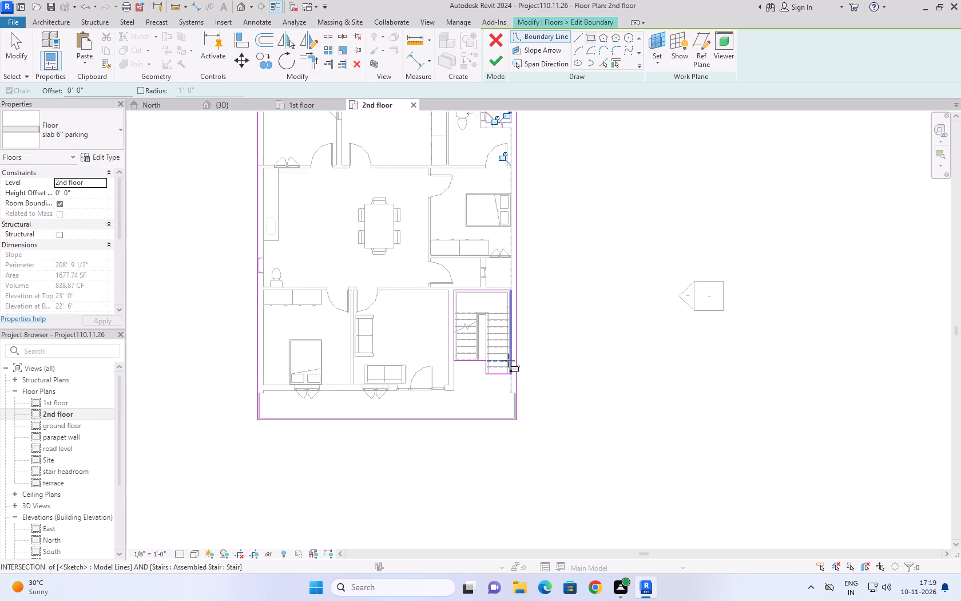
scroll(508, 361, "up", 7)
middle_click_drag(475, 179, 443, 352)
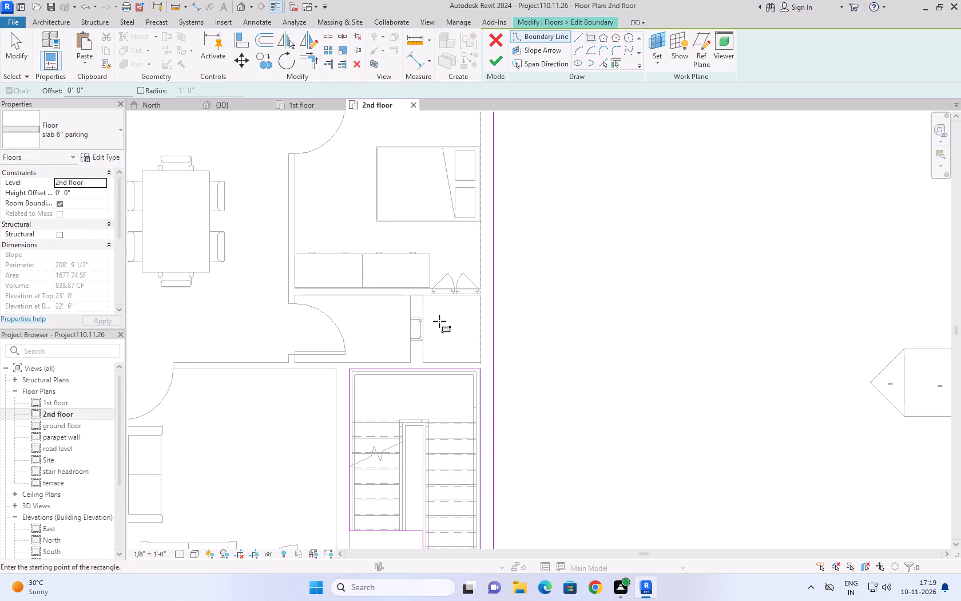
left_click(422, 295)
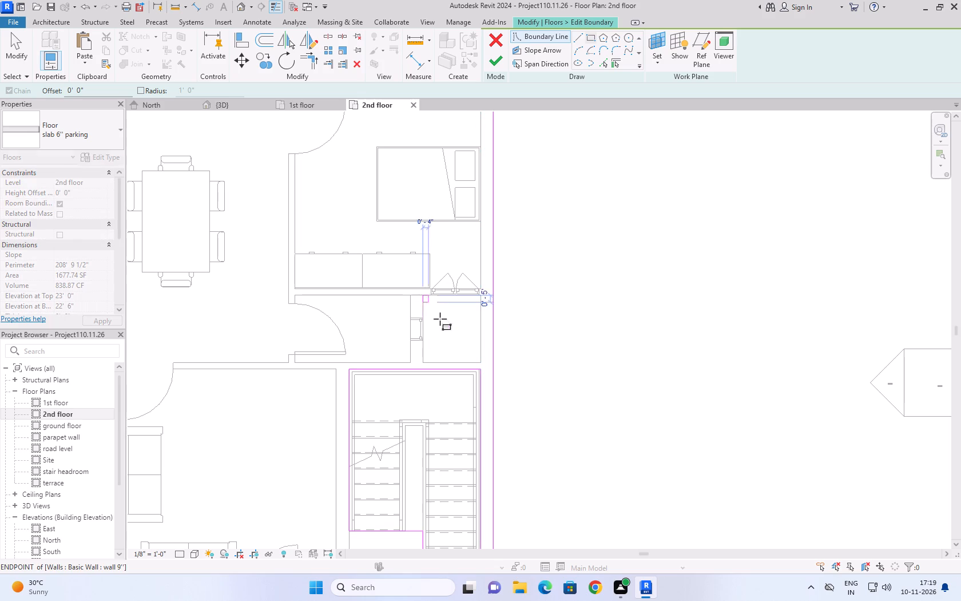
left_click(481, 360)
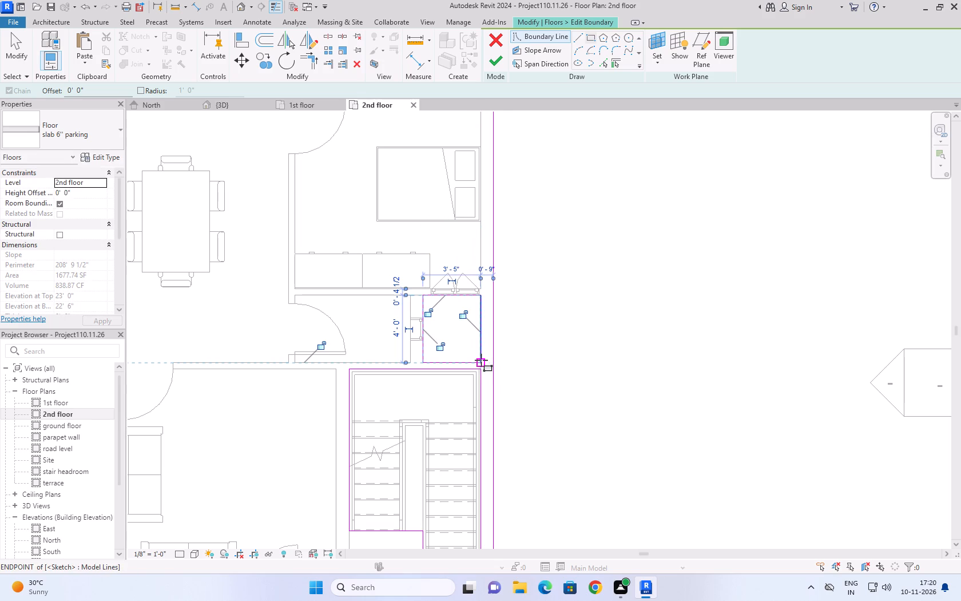
left_click(497, 63)
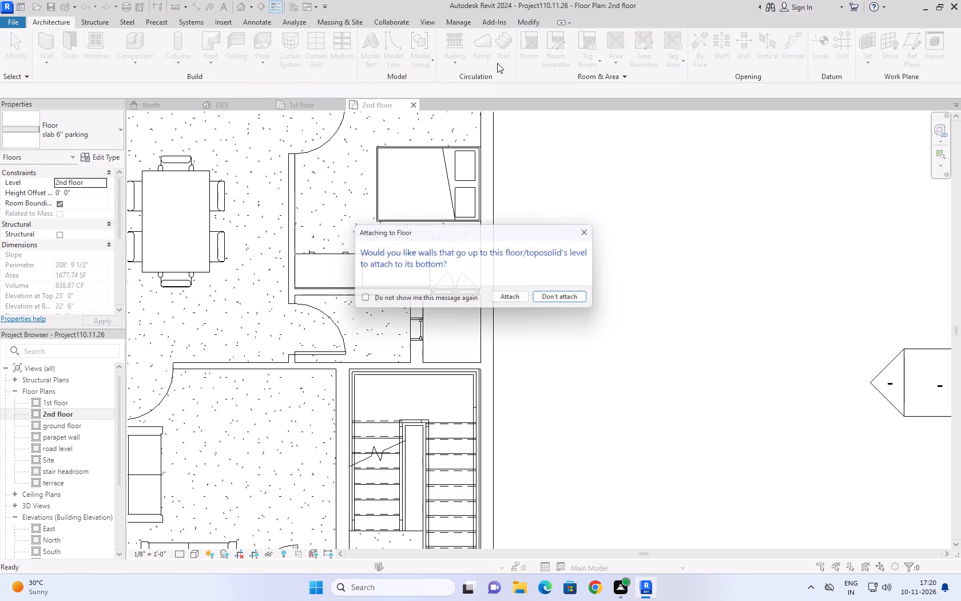
left_click(521, 303)
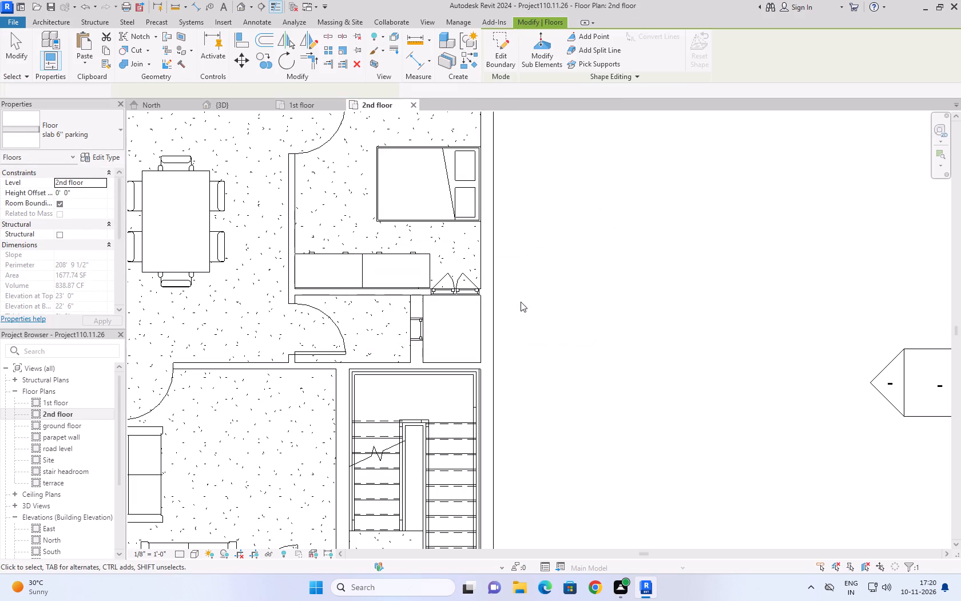
scroll(529, 252, "down", 7)
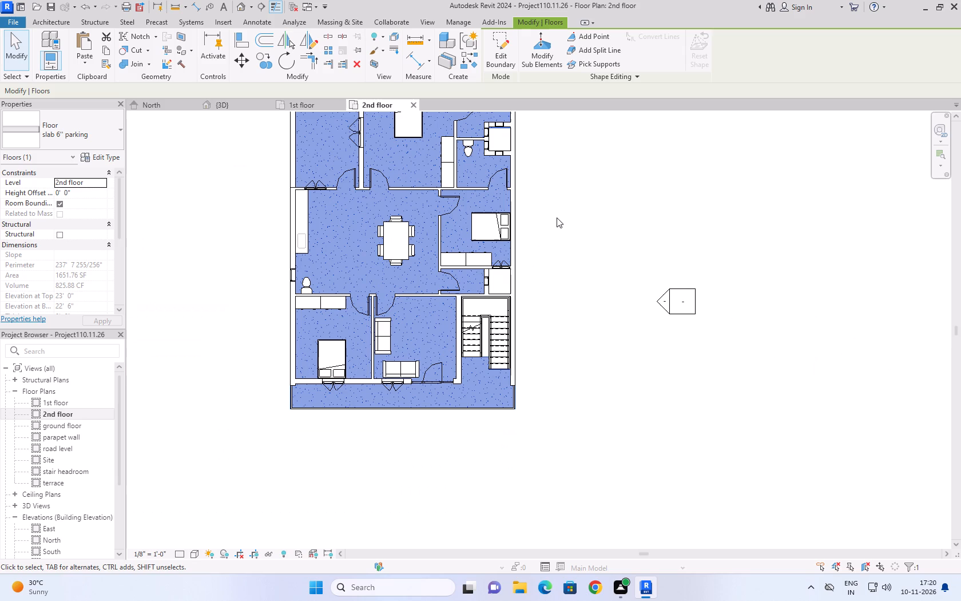
middle_click(558, 216)
left_click(561, 205)
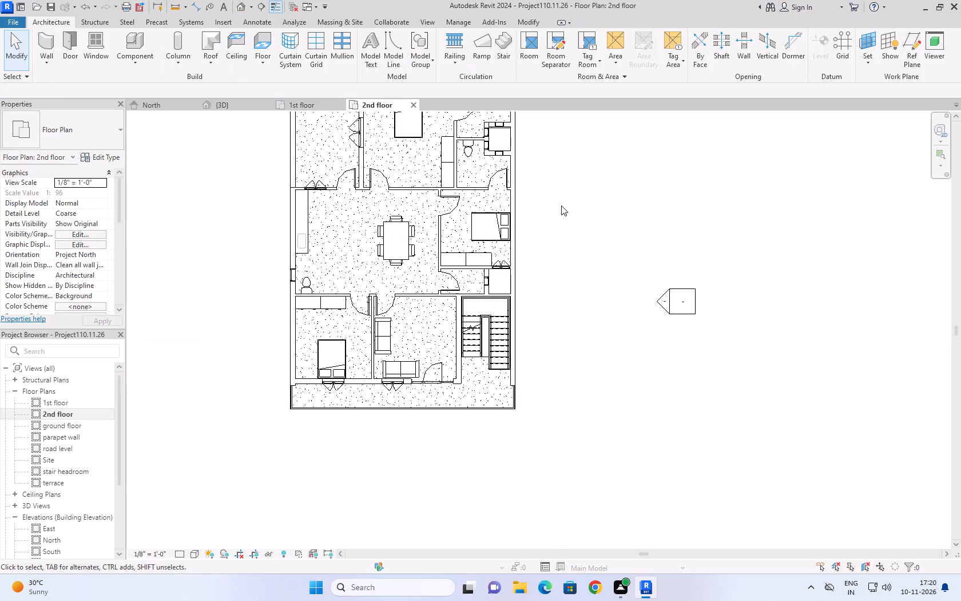
Select the terrace-level 6'' parking slab in the 3D model and show it in the terrace floor plan.
scroll(584, 180, "down", 3)
middle_click(594, 165)
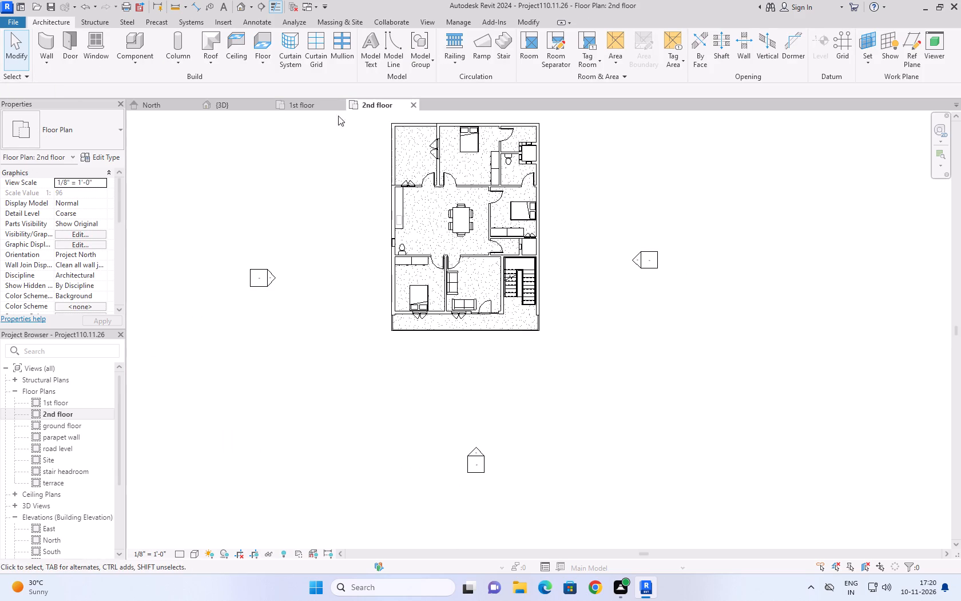
left_click(319, 106)
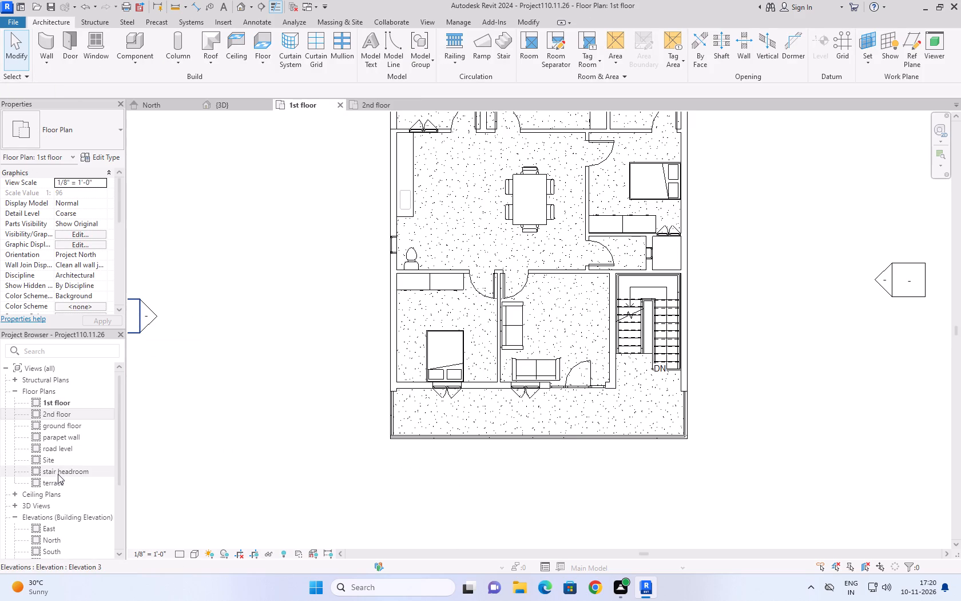
double_click(57, 481)
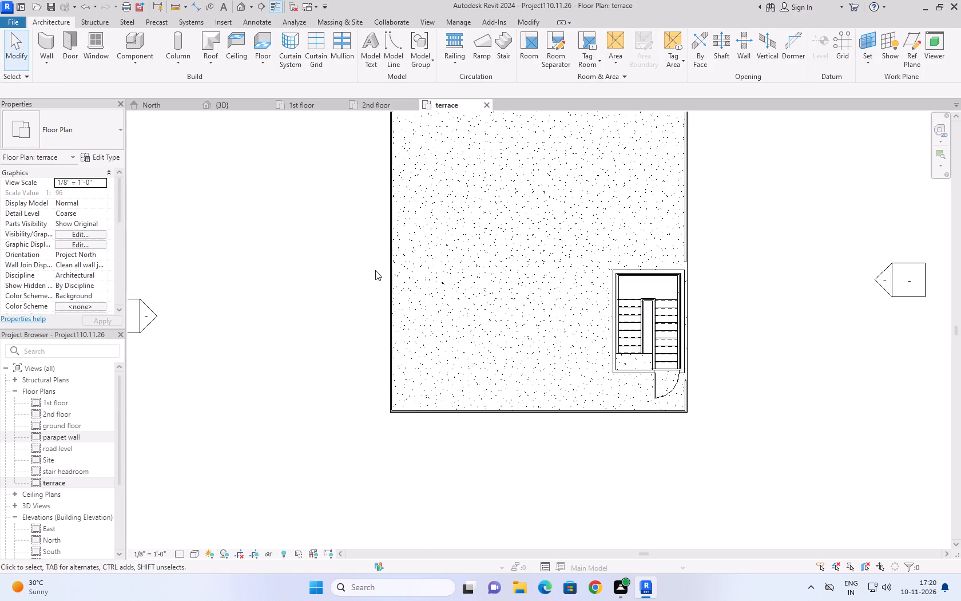
scroll(415, 273, "down", 4)
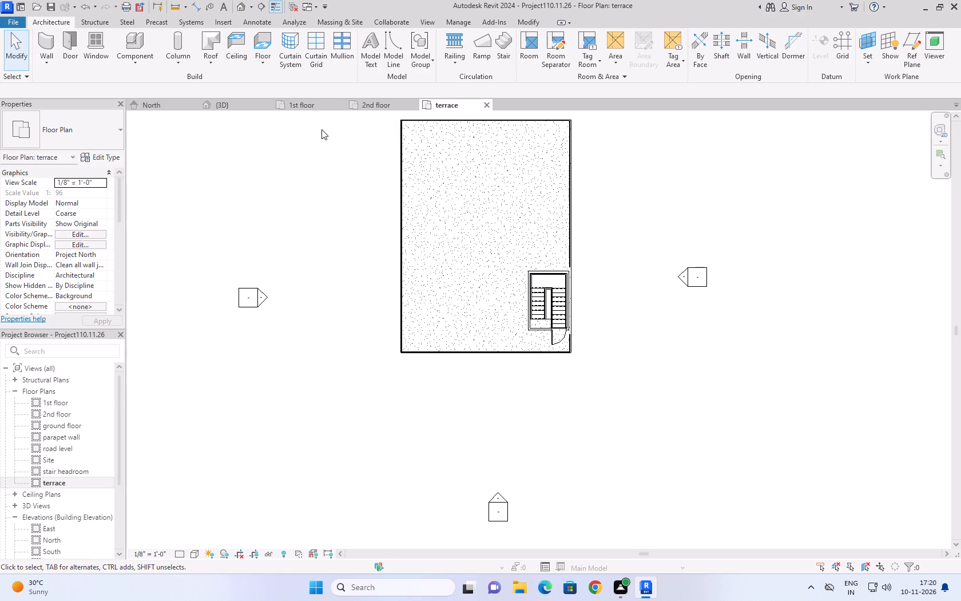
left_click(246, 105)
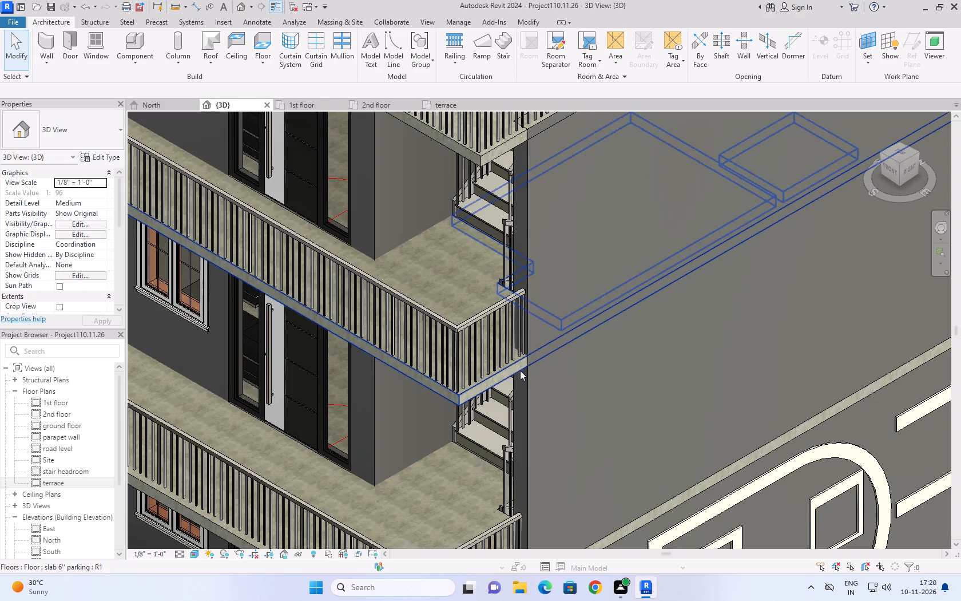
scroll(506, 374, "down", 4)
left_click(496, 244)
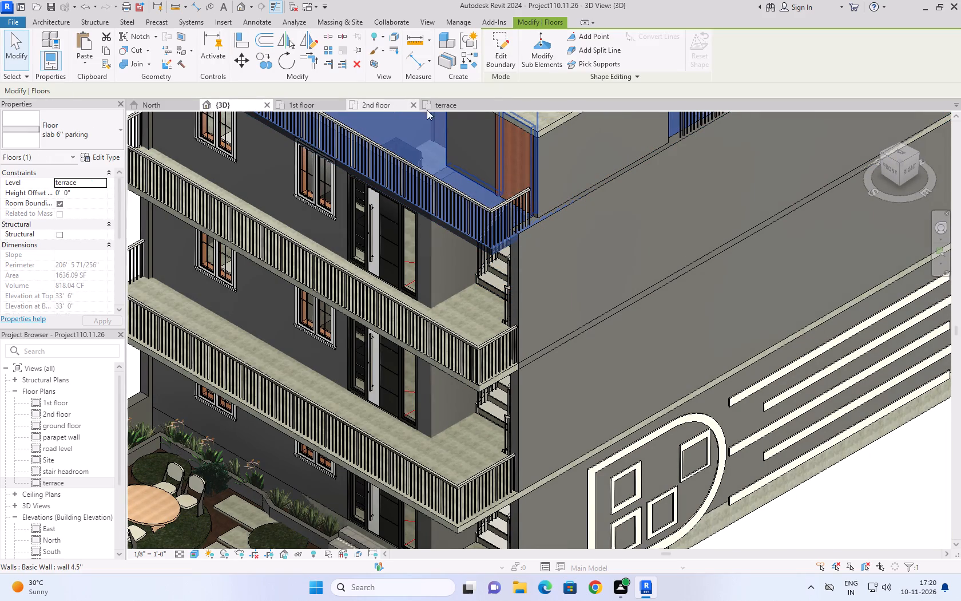
left_click(458, 101)
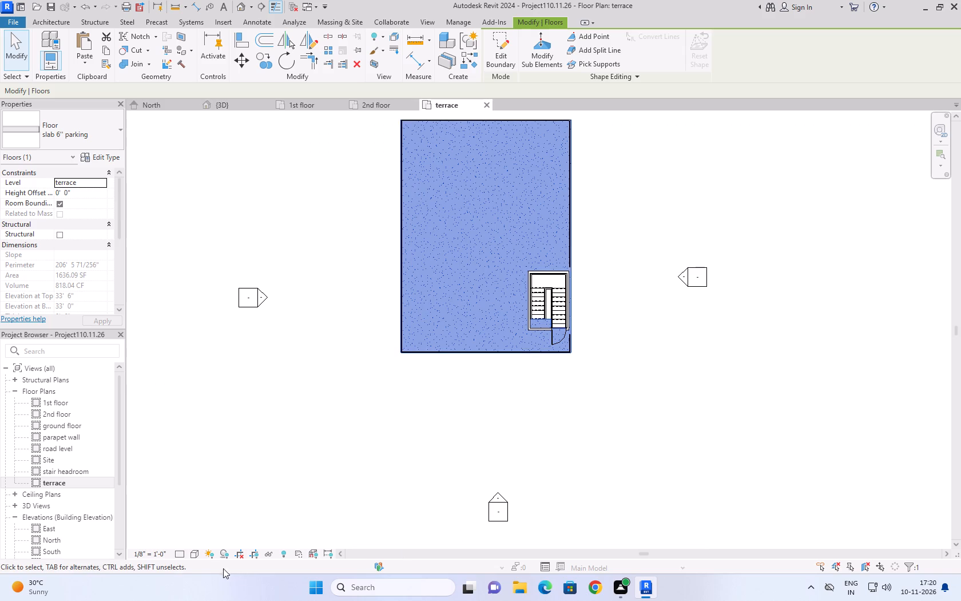
Try the Hidden Line and Wireframe visual styles in the terrace plan, and set it to Textures.
left_click(196, 557)
left_click(207, 491)
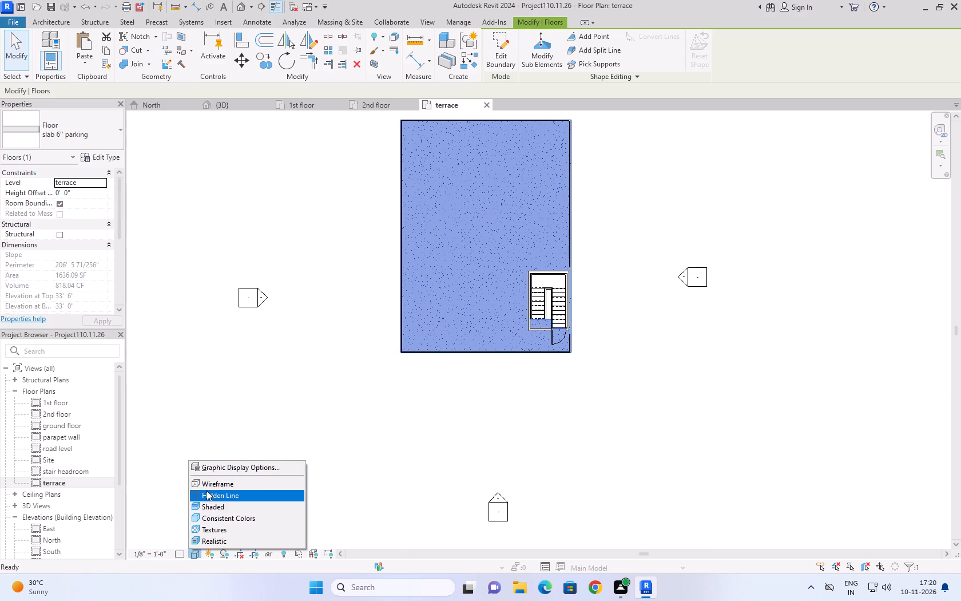
left_click(200, 551)
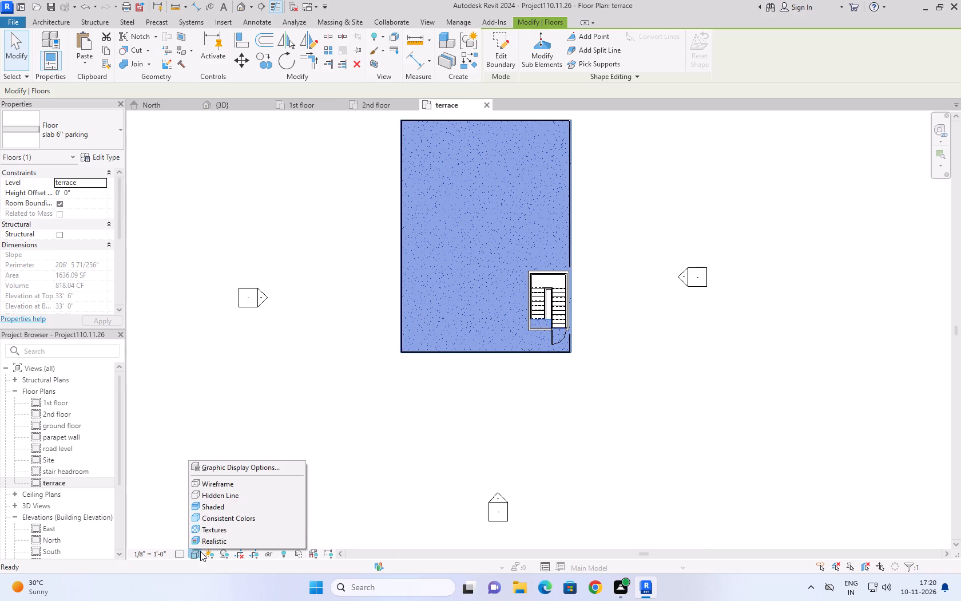
left_click(225, 488)
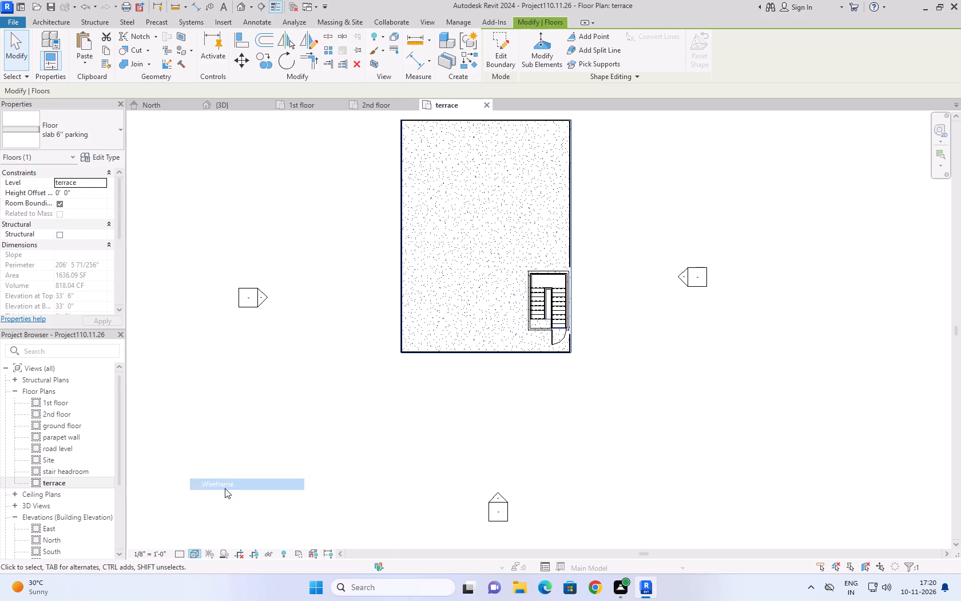
left_click(196, 550)
left_click(214, 525)
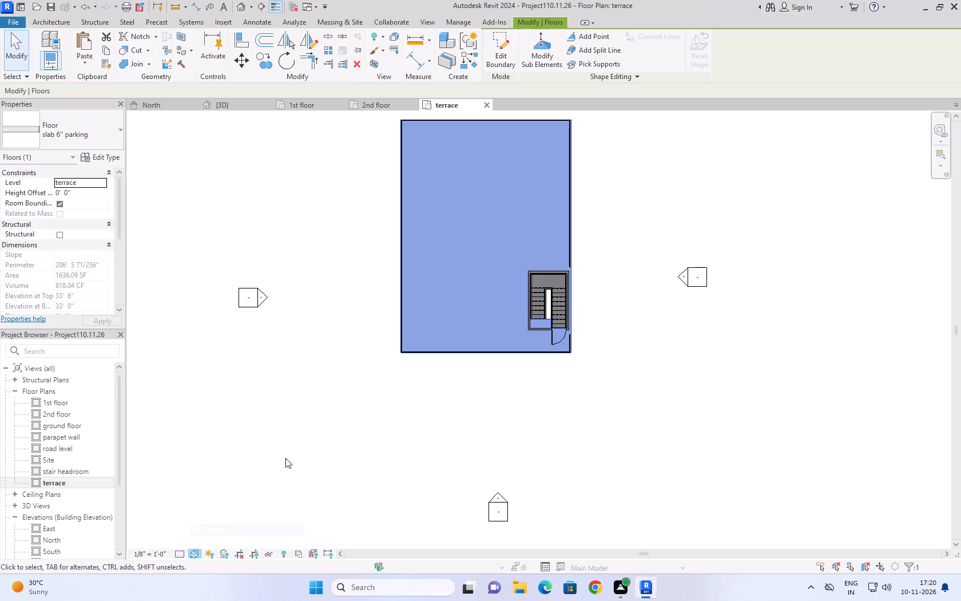
Set the terrace floor plan's visual style to Realistic and deselect the slab.
left_click(199, 552)
left_click(201, 542)
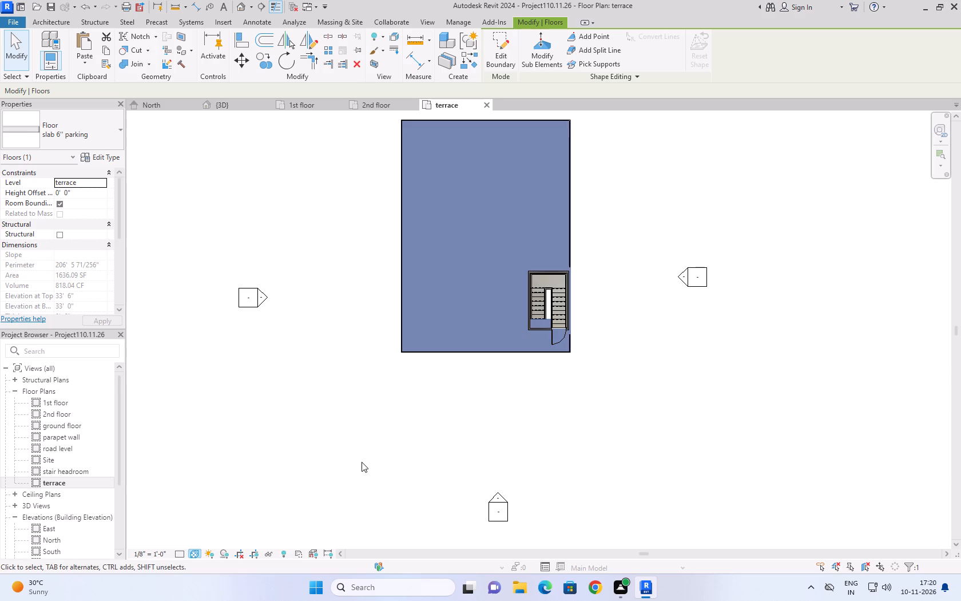
left_click(380, 473)
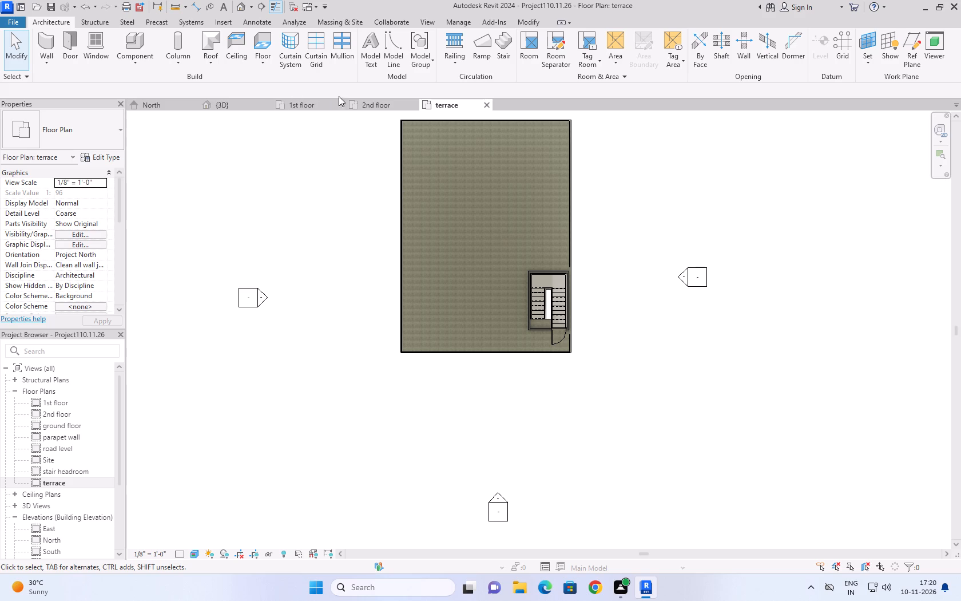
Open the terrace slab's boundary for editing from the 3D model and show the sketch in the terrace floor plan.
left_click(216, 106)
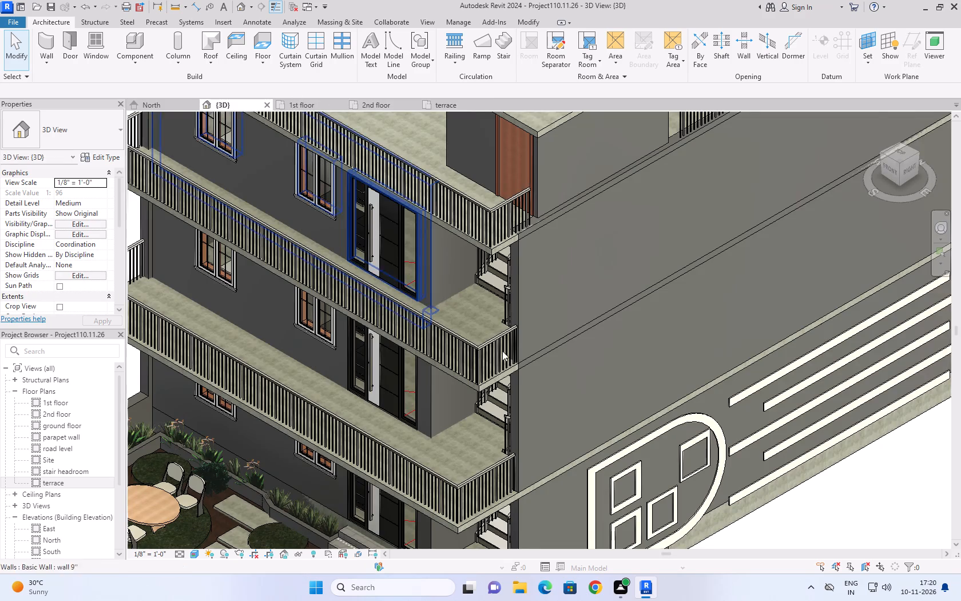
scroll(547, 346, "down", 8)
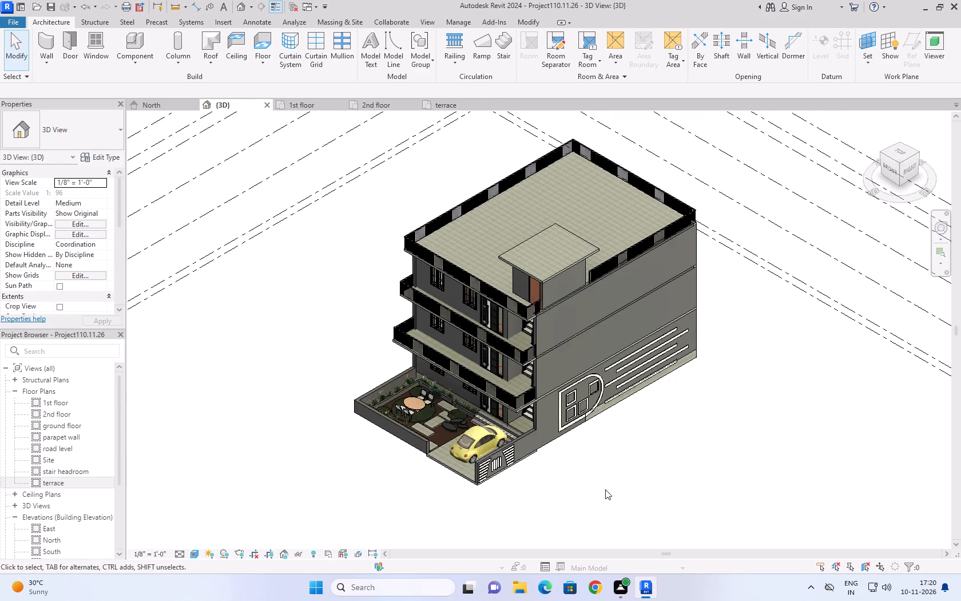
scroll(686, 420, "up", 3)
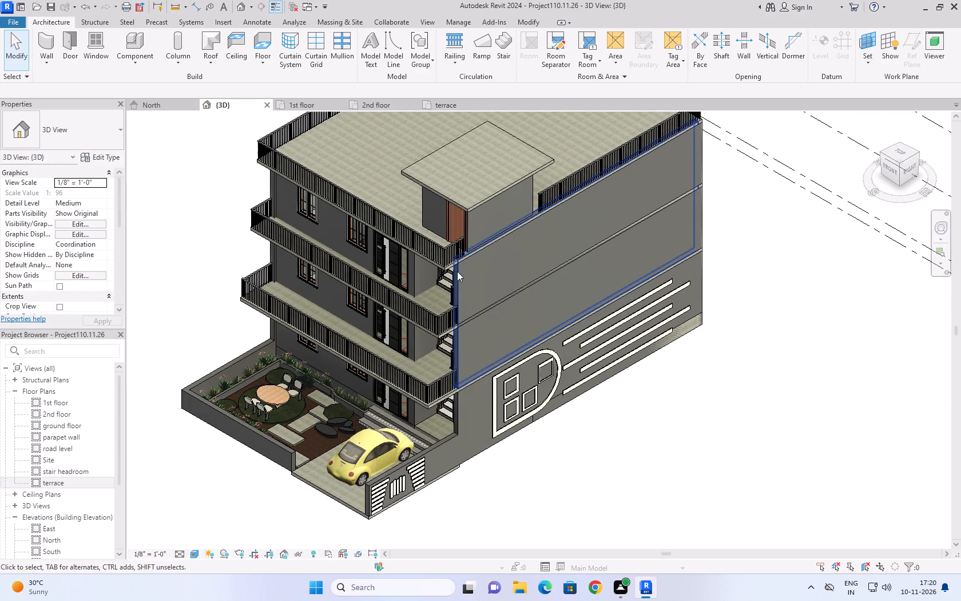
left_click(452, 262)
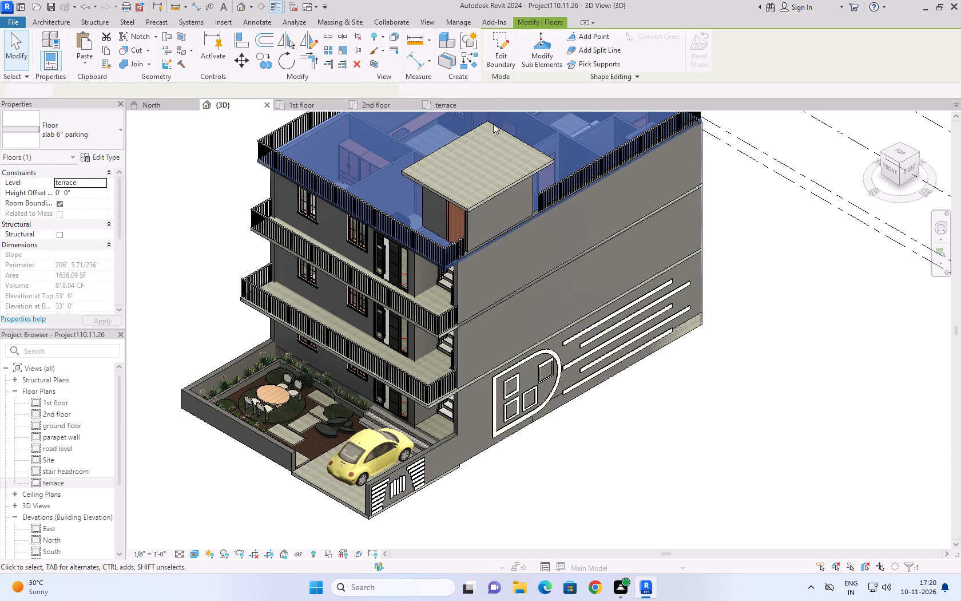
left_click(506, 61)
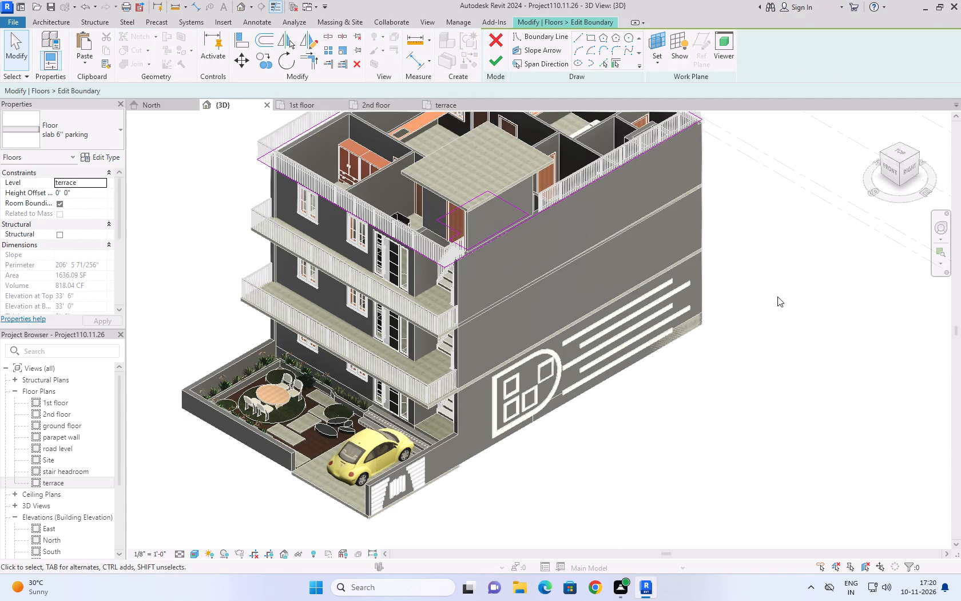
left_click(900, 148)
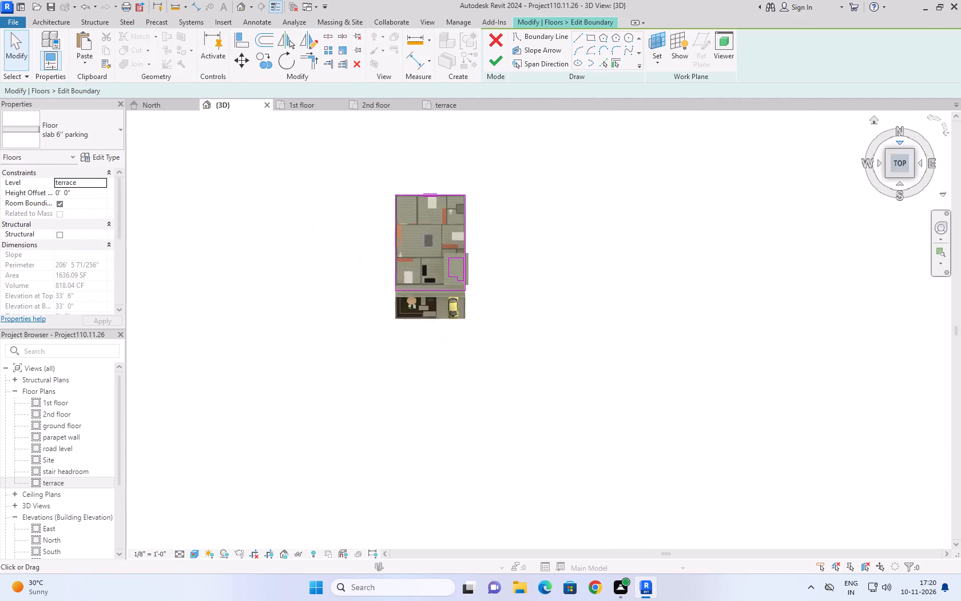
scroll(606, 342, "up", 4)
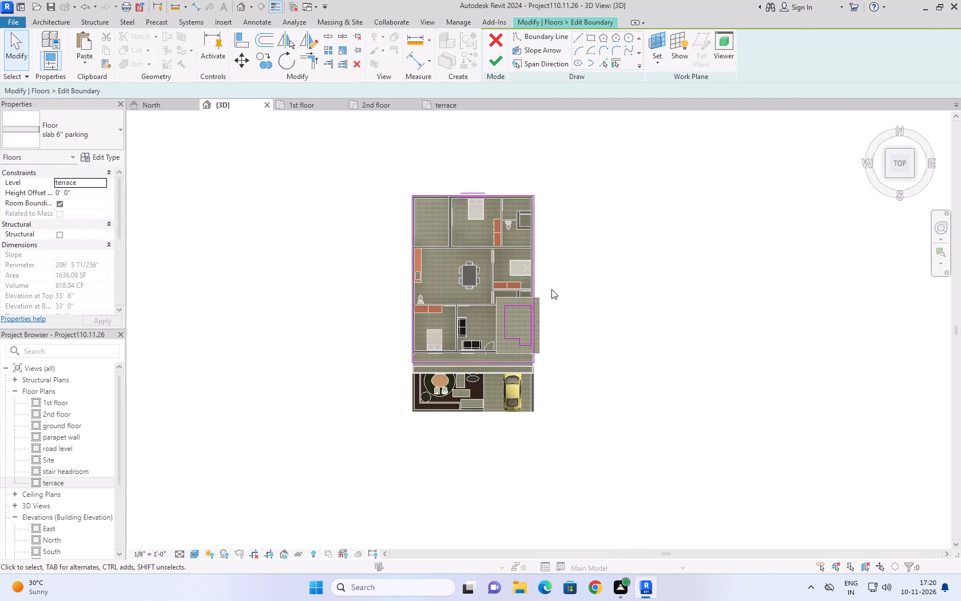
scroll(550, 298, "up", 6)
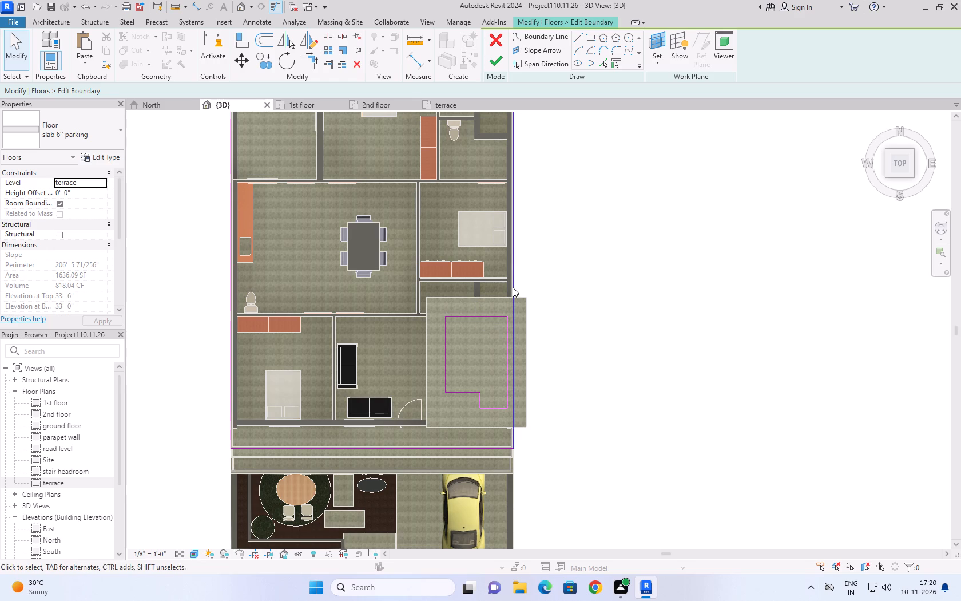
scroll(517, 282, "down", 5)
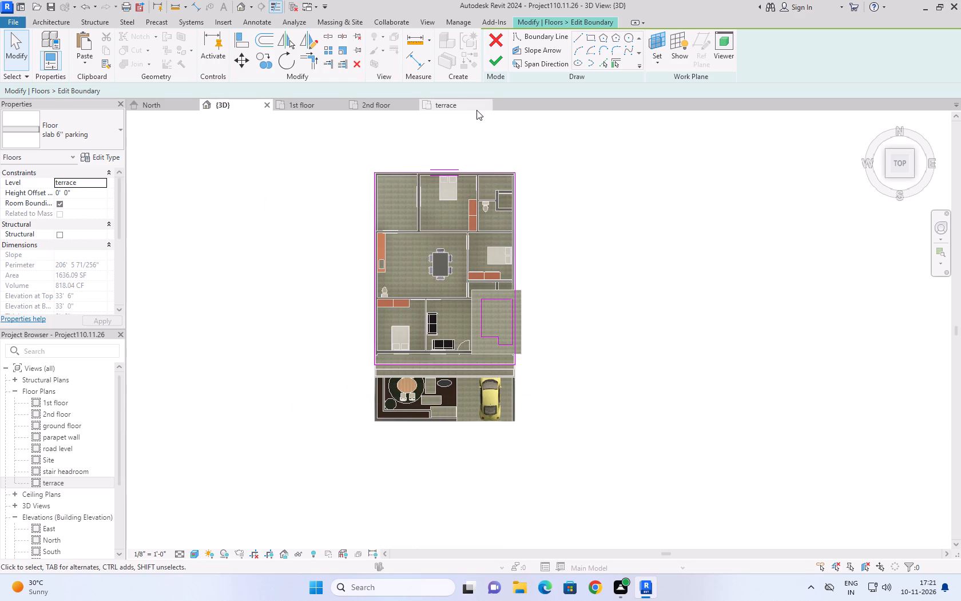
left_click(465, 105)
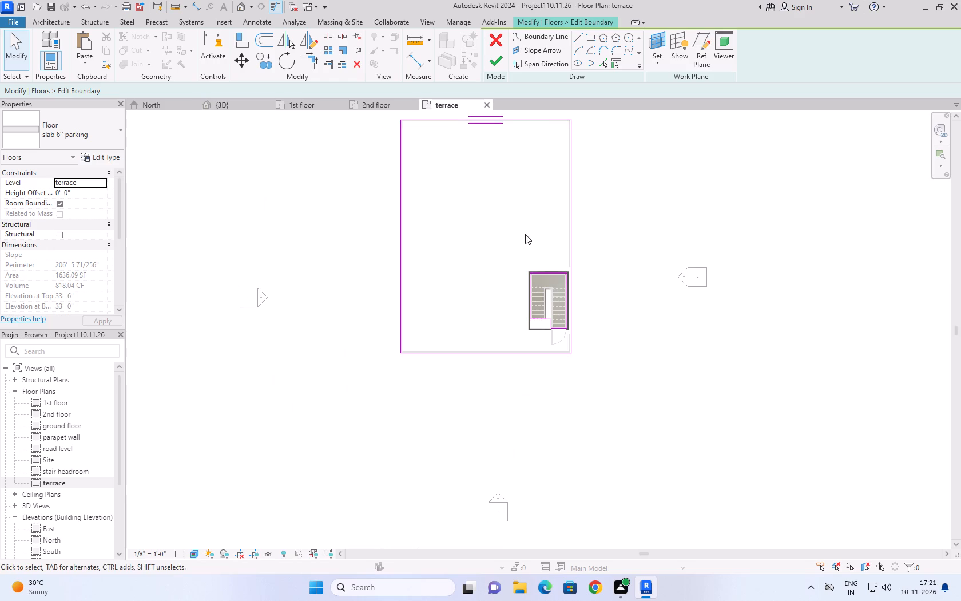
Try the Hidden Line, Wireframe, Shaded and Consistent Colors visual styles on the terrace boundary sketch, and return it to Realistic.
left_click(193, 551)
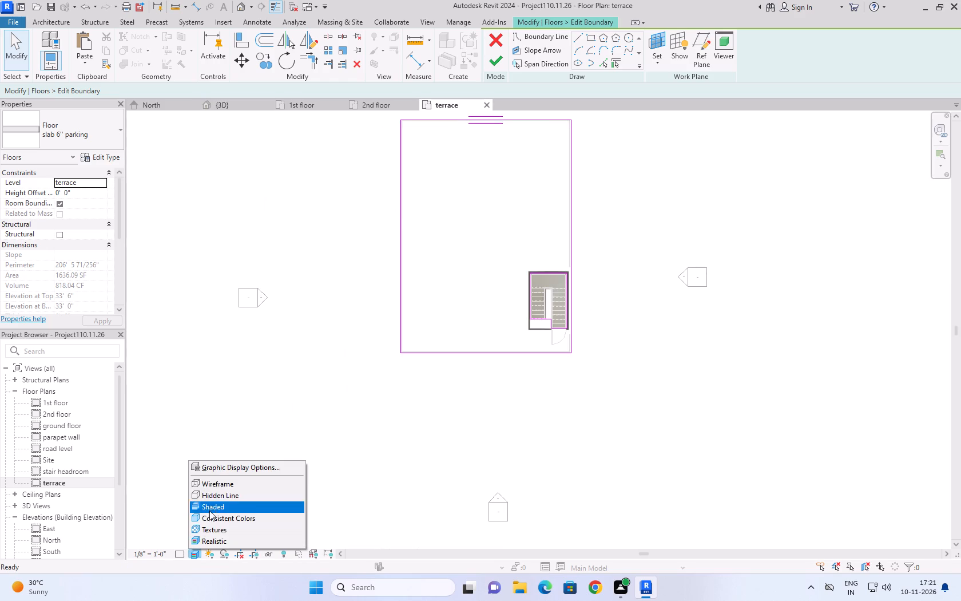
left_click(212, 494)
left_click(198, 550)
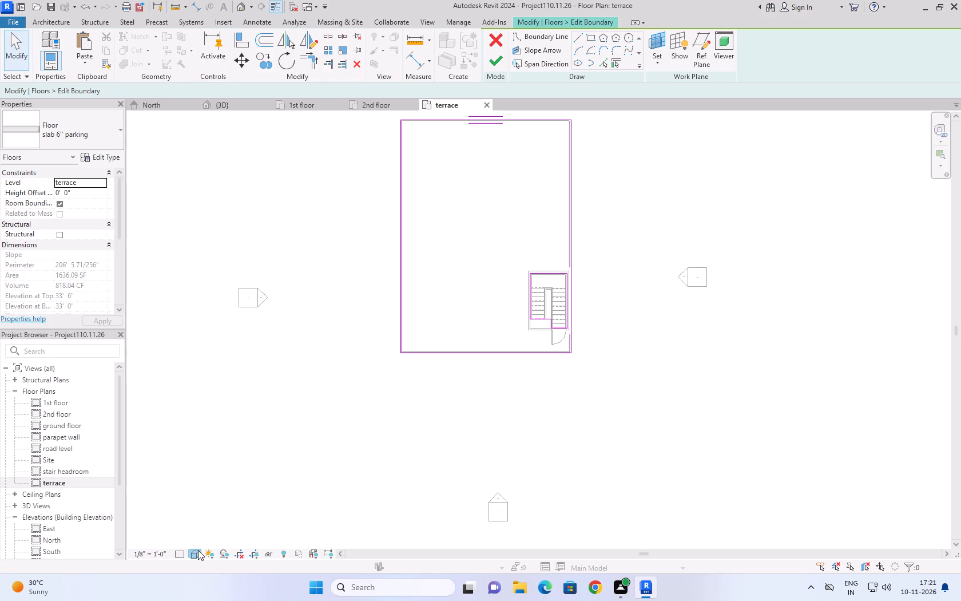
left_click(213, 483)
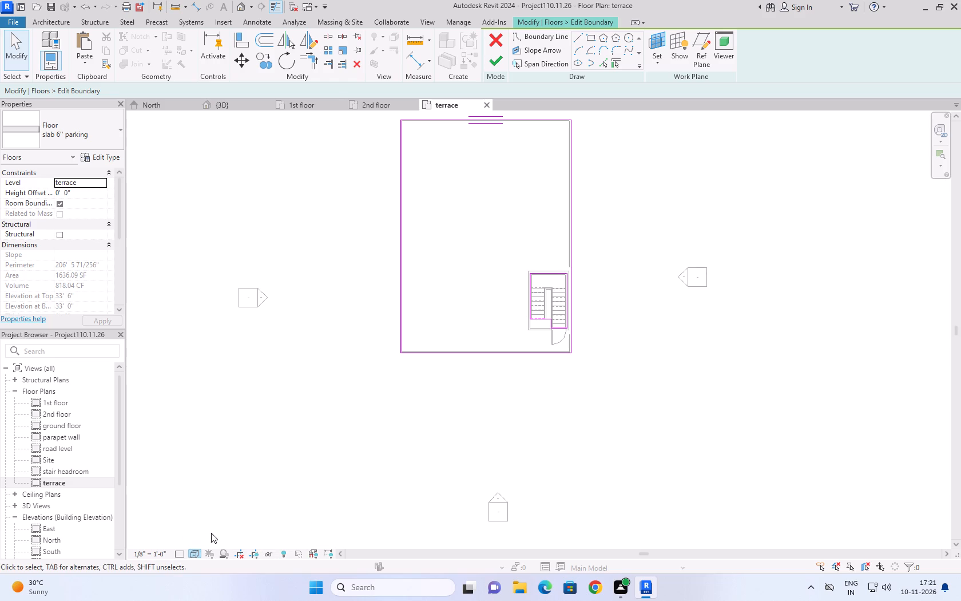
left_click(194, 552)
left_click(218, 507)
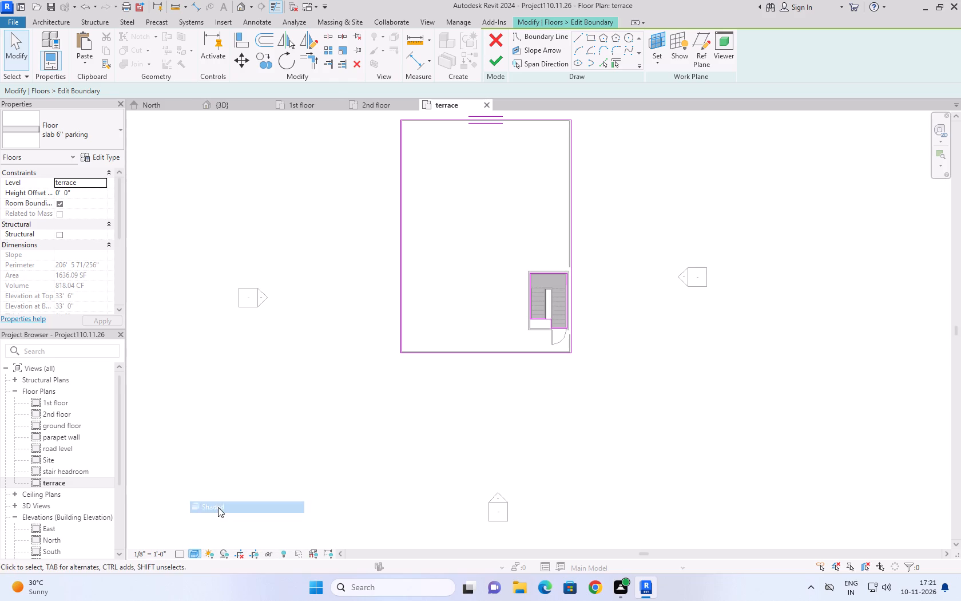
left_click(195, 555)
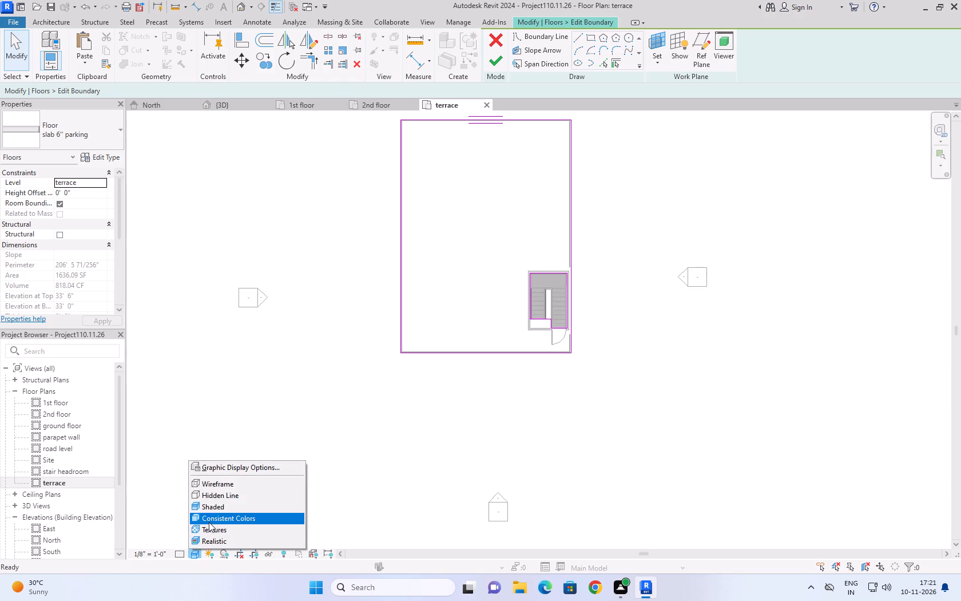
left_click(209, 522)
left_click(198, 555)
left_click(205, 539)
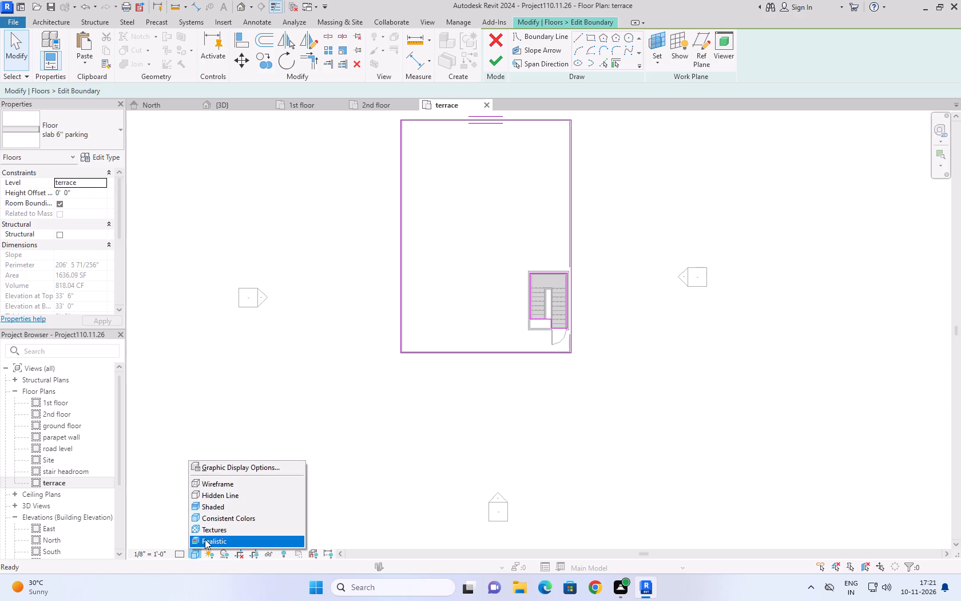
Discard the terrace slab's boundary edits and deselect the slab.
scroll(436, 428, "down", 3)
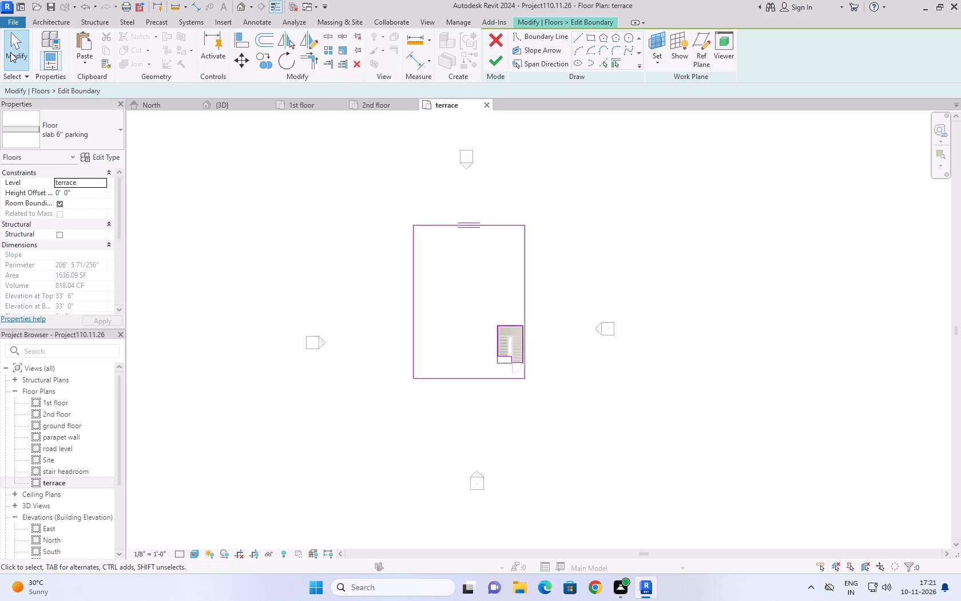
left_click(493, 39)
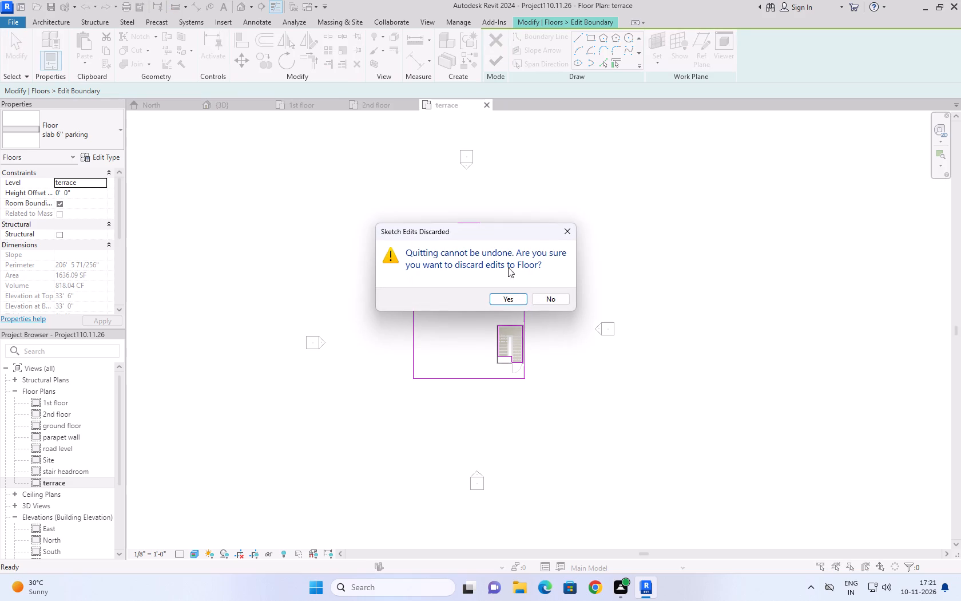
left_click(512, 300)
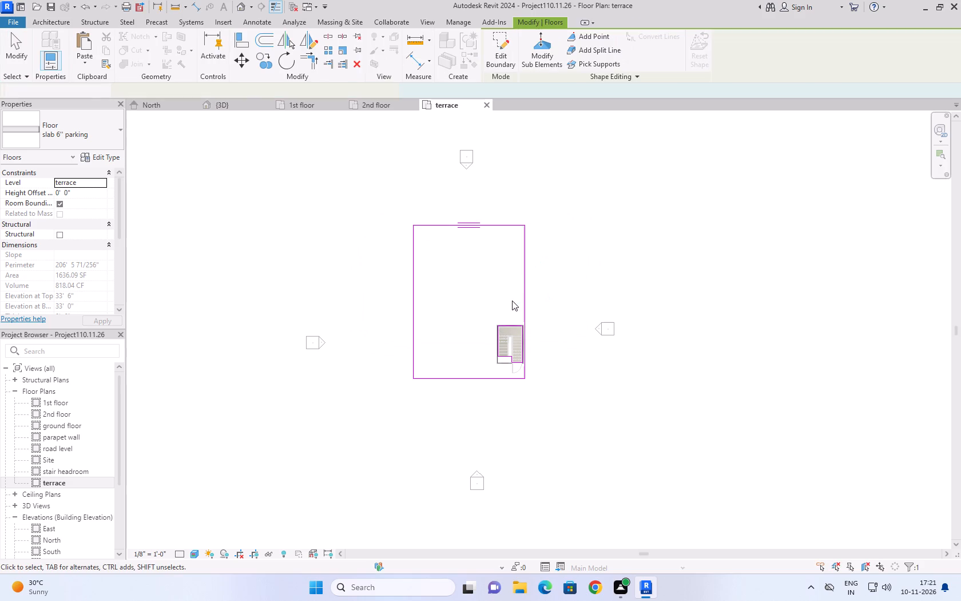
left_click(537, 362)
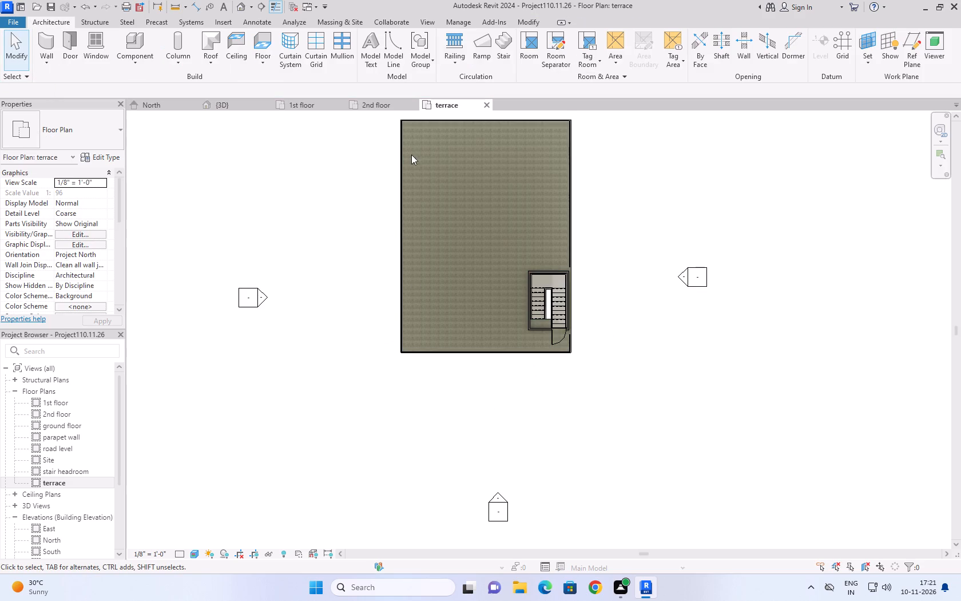
Examine the shaft and staircase layout in the 2nd floor plan and the house exterior in the 3D model.
left_click(373, 104)
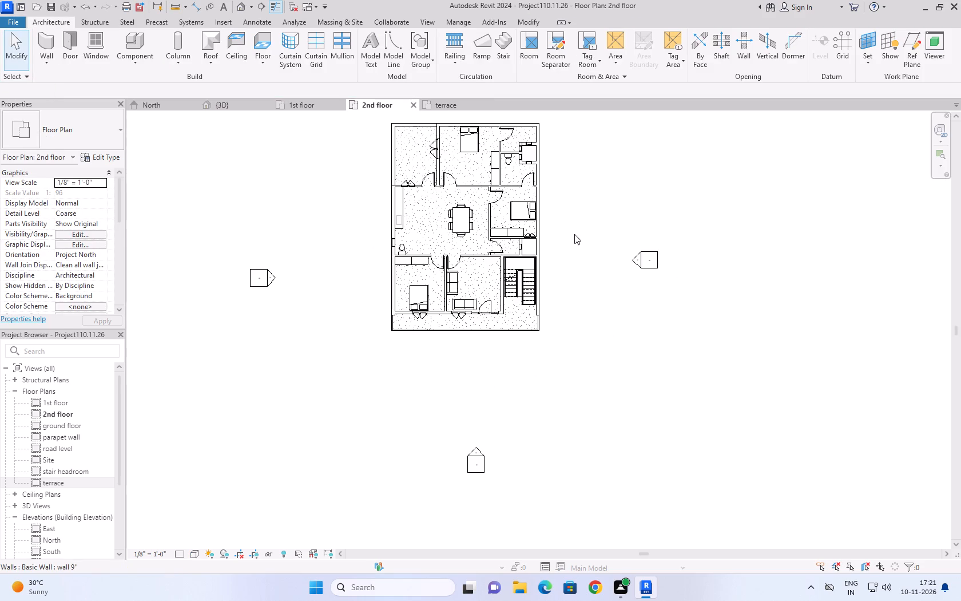
middle_click_drag(575, 241, 549, 370)
scroll(510, 383, "up", 3)
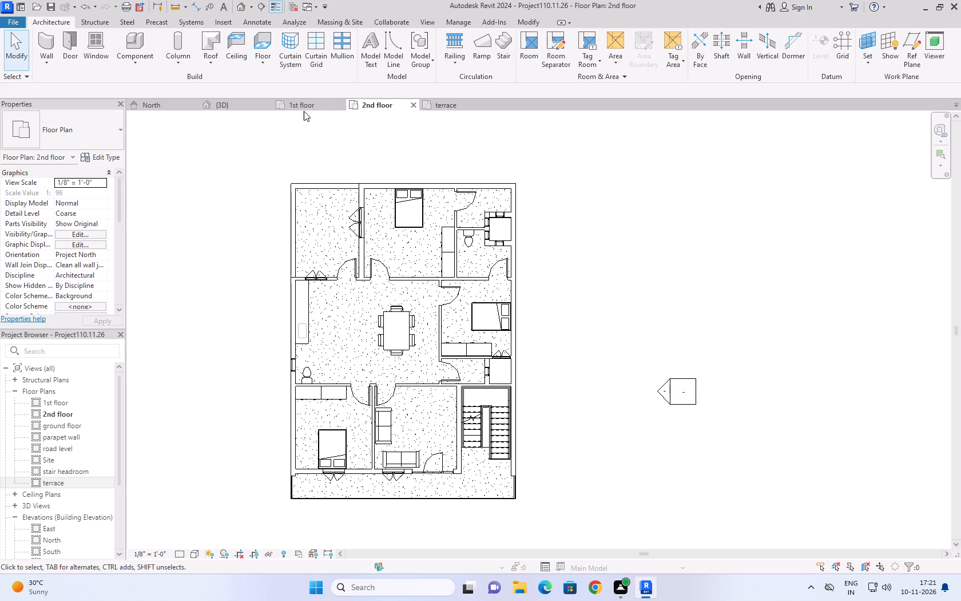
left_click(251, 105)
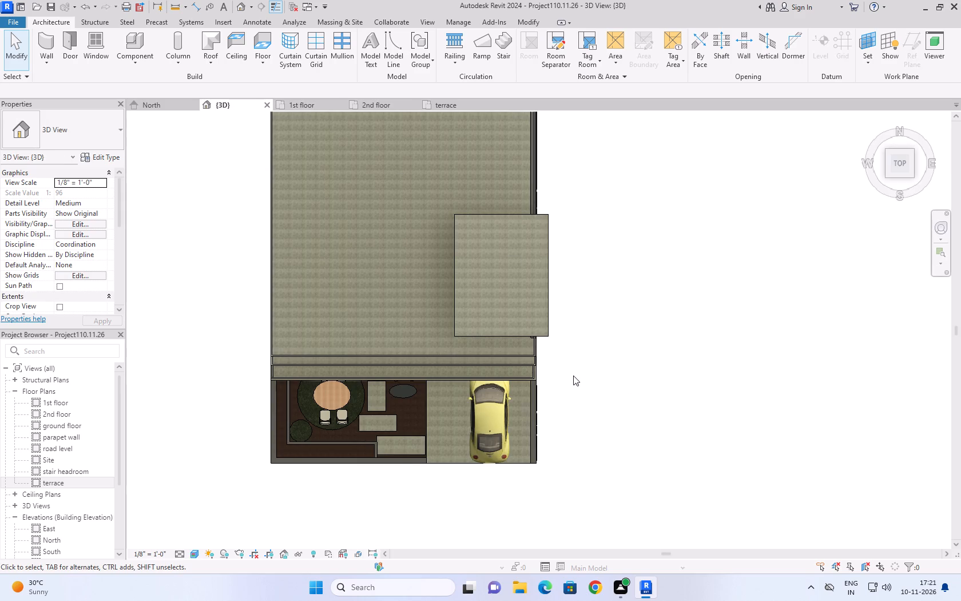
middle_click_drag(579, 378, 607, 110, "shift")
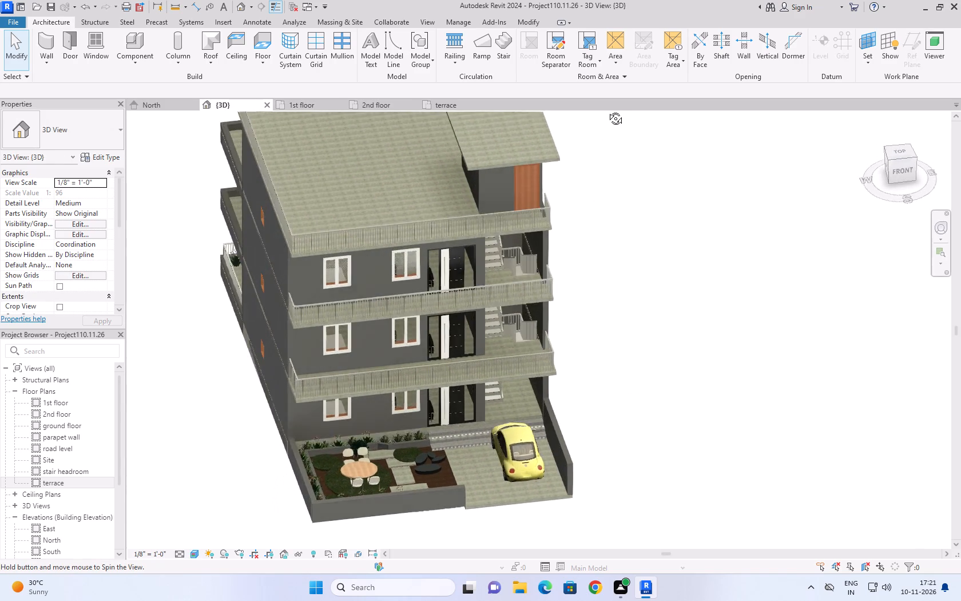
middle_click_drag(607, 110, 392, 151, "shift")
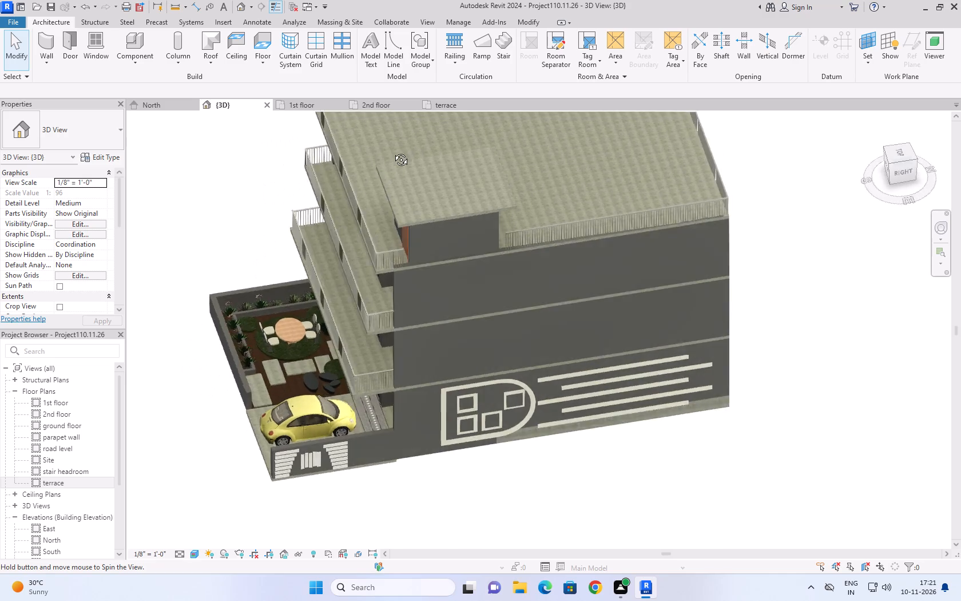
middle_click_drag(392, 151, 295, 165, "shift")
scroll(292, 166, "up", 1, "shift")
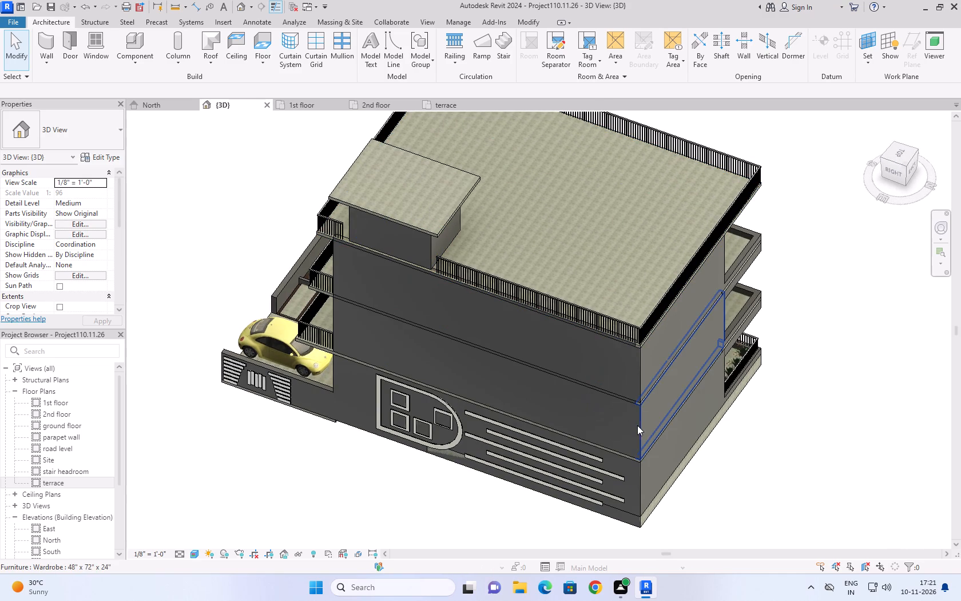
Select the 9'' side wall spanning the two upper storeys and examine the staircase, rooms and shafts behind it.
left_click(635, 372)
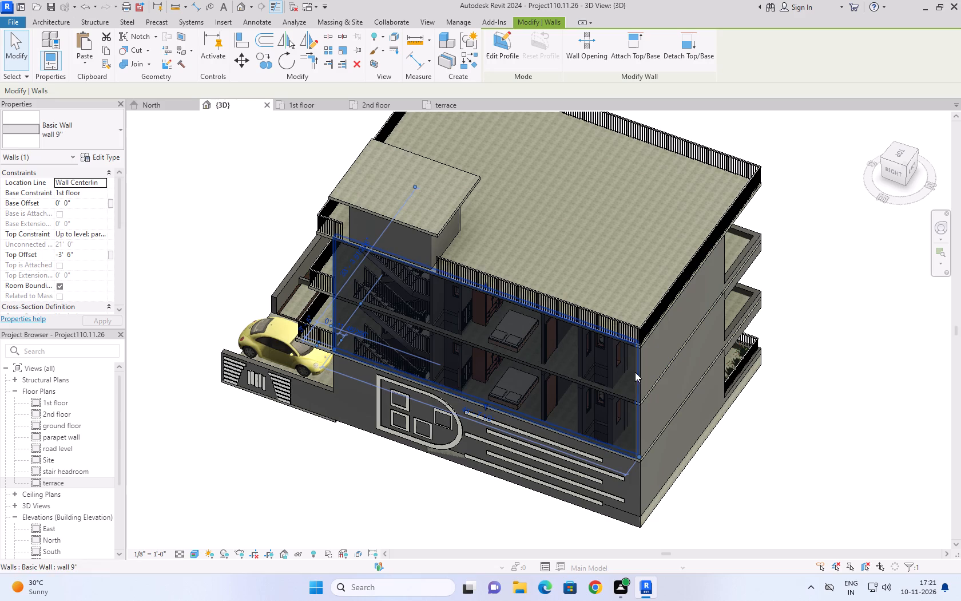
scroll(441, 351, "up", 3)
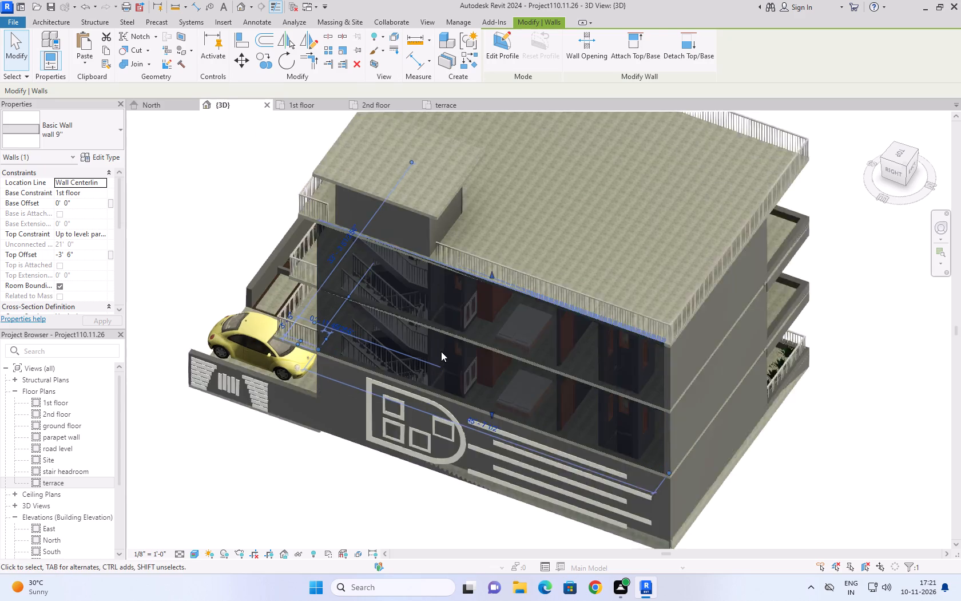
scroll(441, 351, "up", 2)
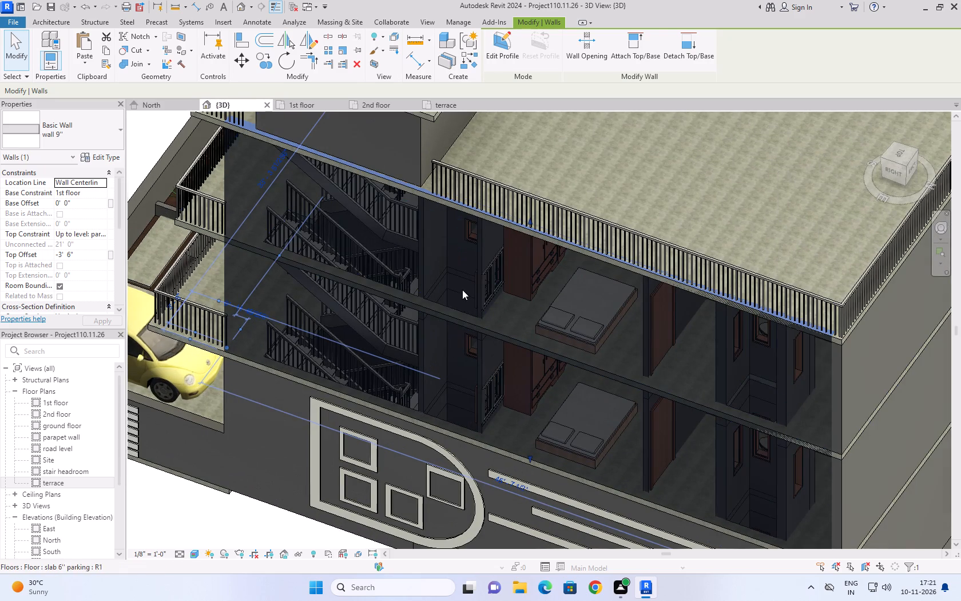
middle_click_drag(462, 290, 481, 355, "shift")
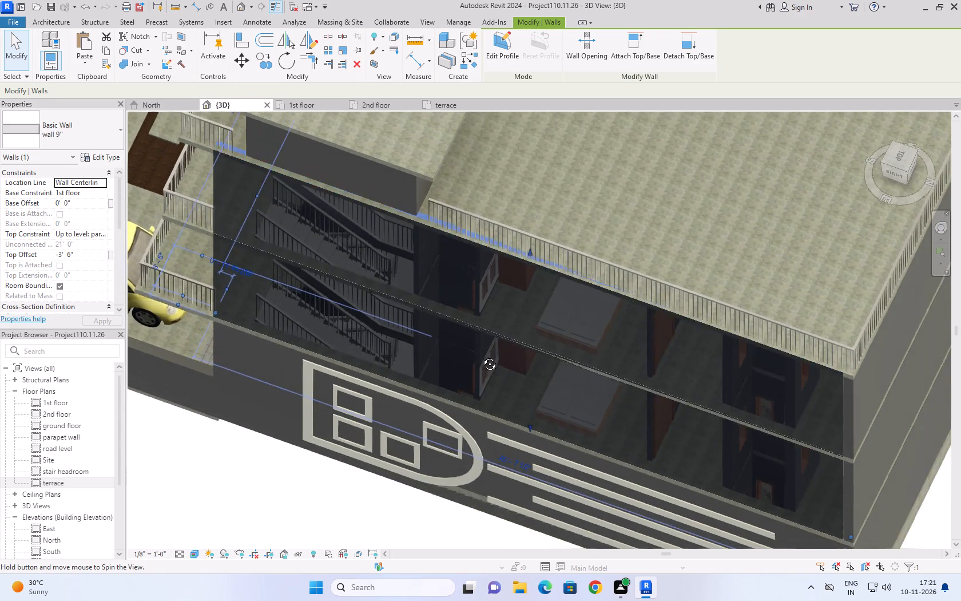
middle_click_drag(481, 355, 513, 164, "shift")
scroll(476, 447, "up", 1)
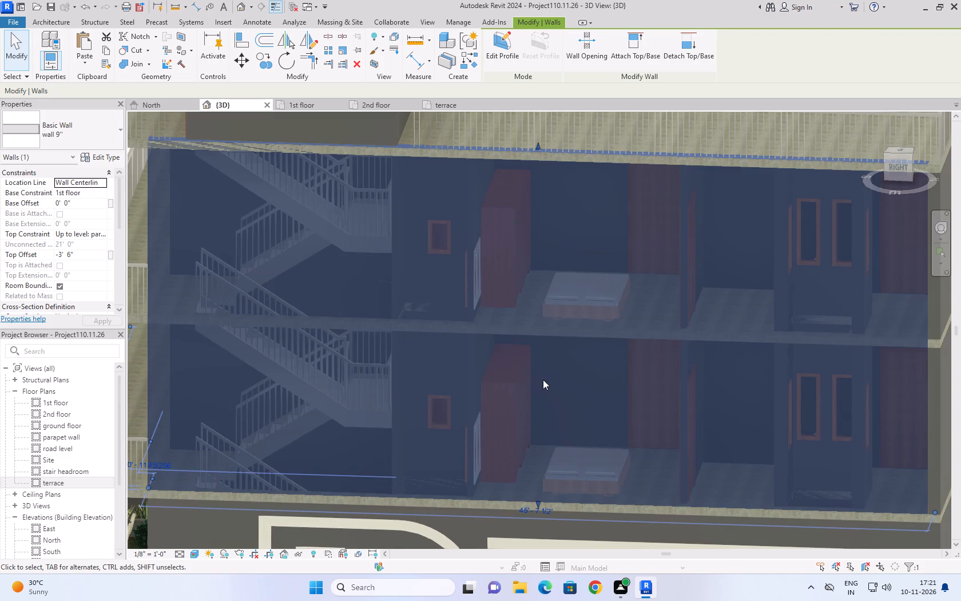
scroll(557, 382, "down", 7)
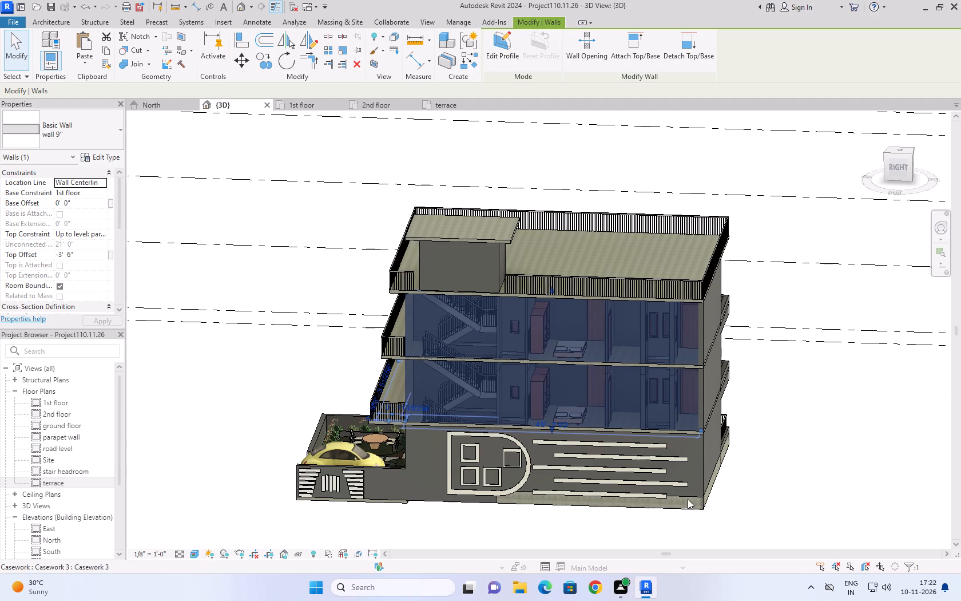
scroll(507, 313, "up", 2)
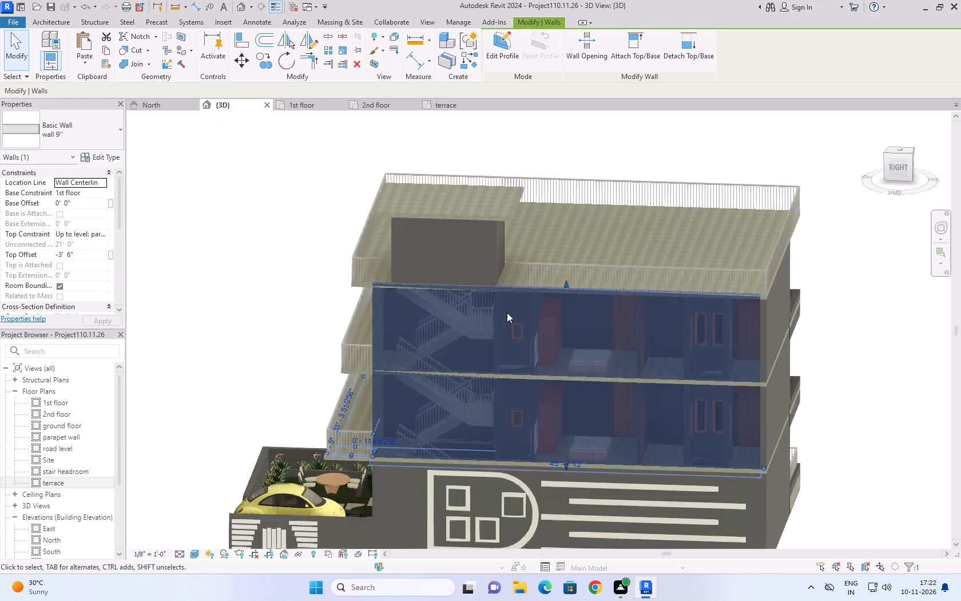
Deselect the side wall and examine the staircase and shaft layout from the top in the Wireframe visual style.
scroll(507, 313, "up", 5)
scroll(494, 284, "down", 9)
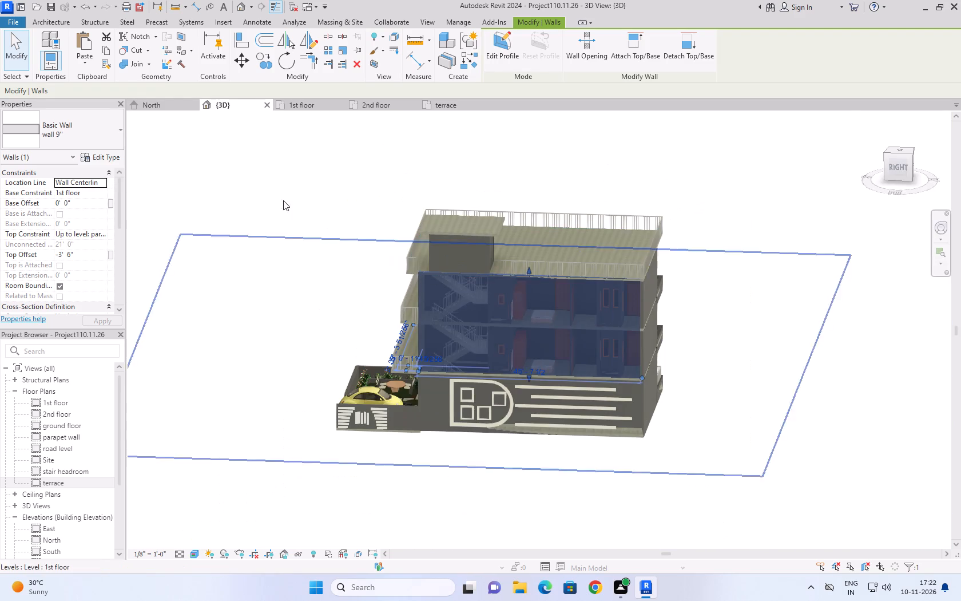
left_click(275, 197)
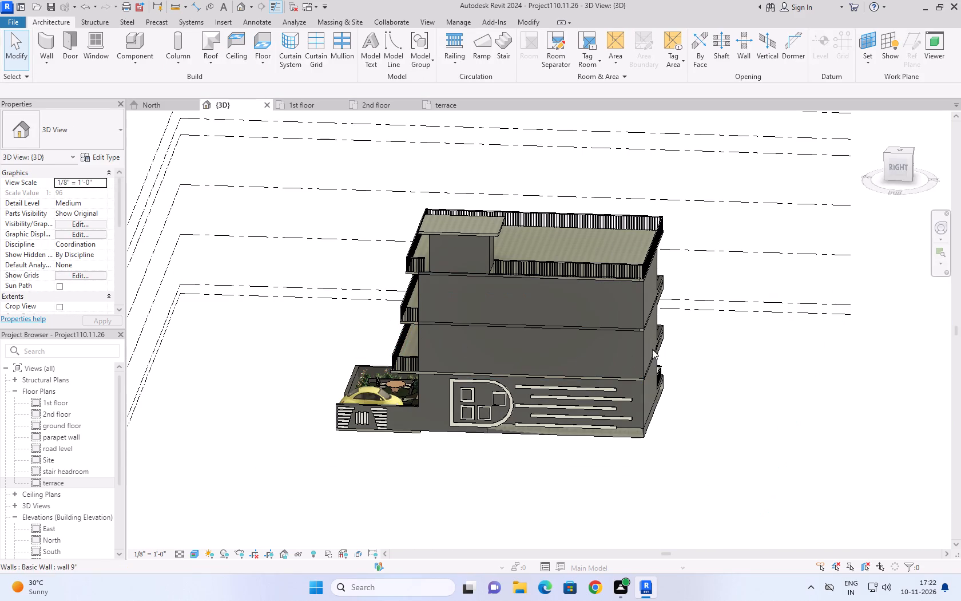
left_click(899, 149)
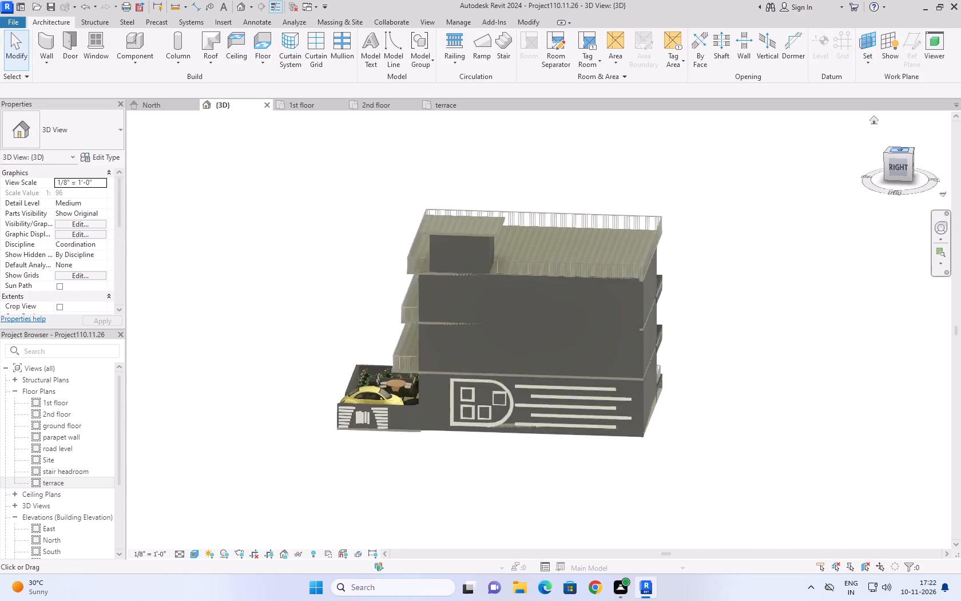
scroll(582, 382, "up", 3)
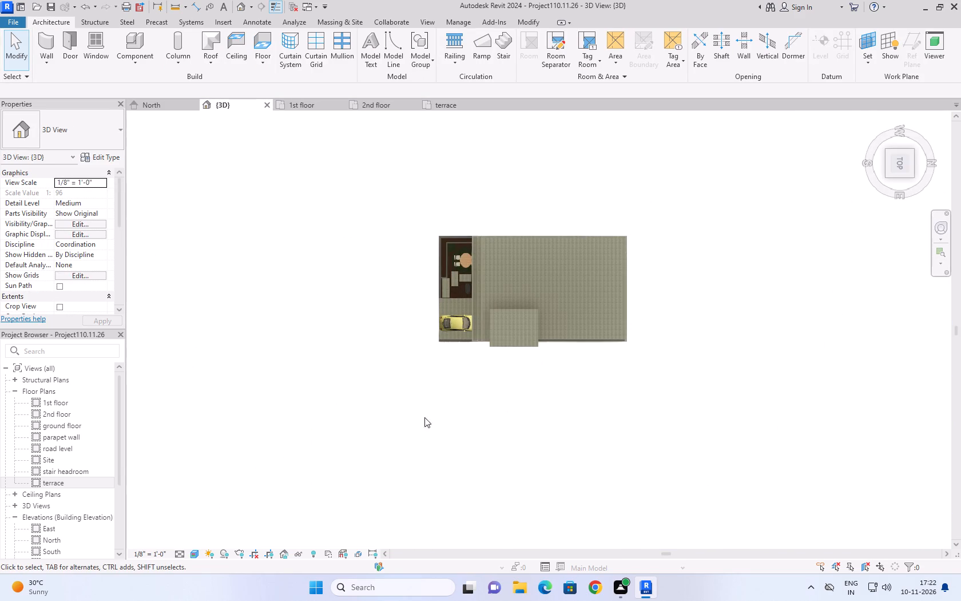
left_click(195, 556)
left_click(208, 487)
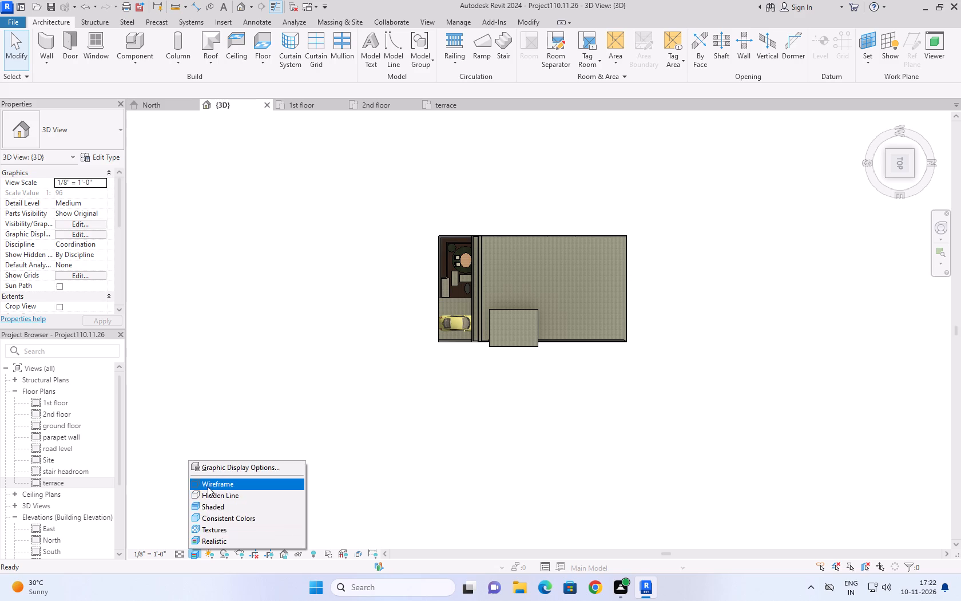
left_click(471, 264)
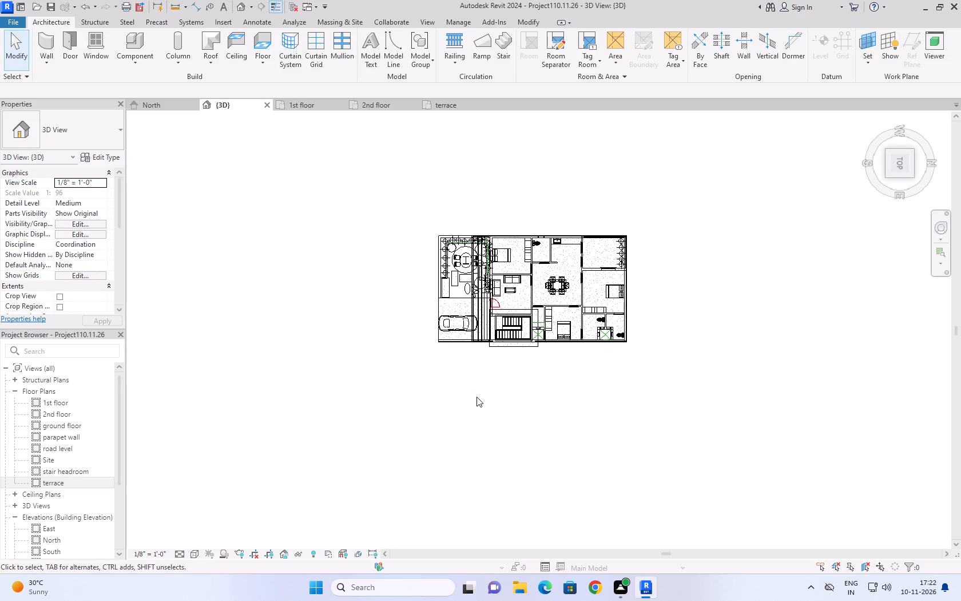
scroll(530, 292, "up", 3)
scroll(576, 365, "up", 4)
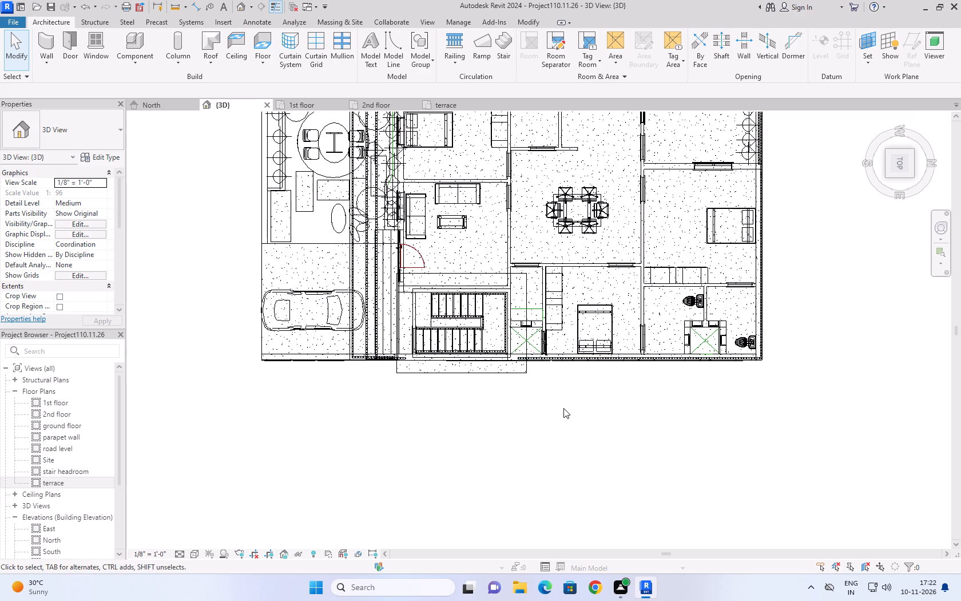
scroll(563, 410, "up", 4)
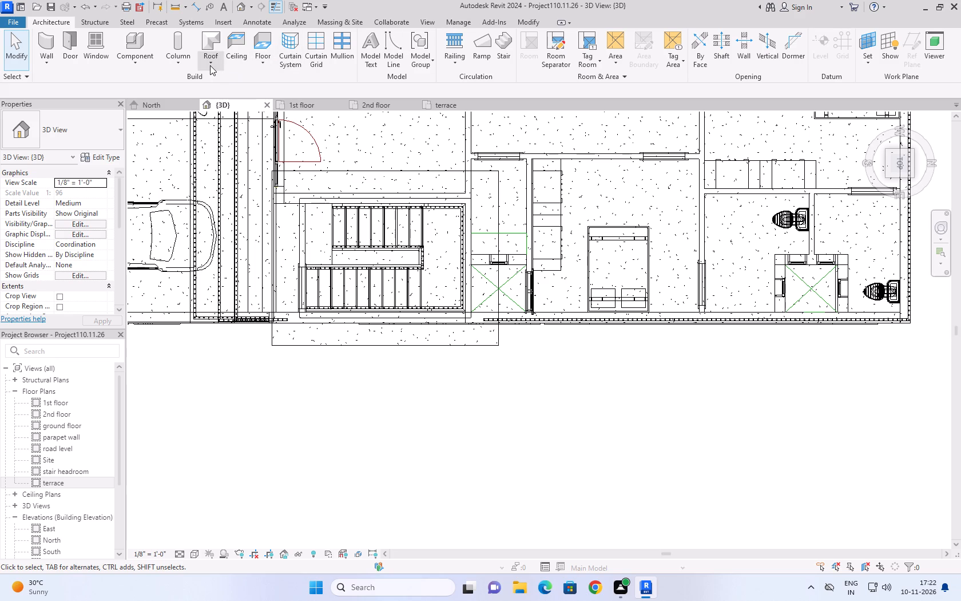
scroll(362, 408, "down", 6)
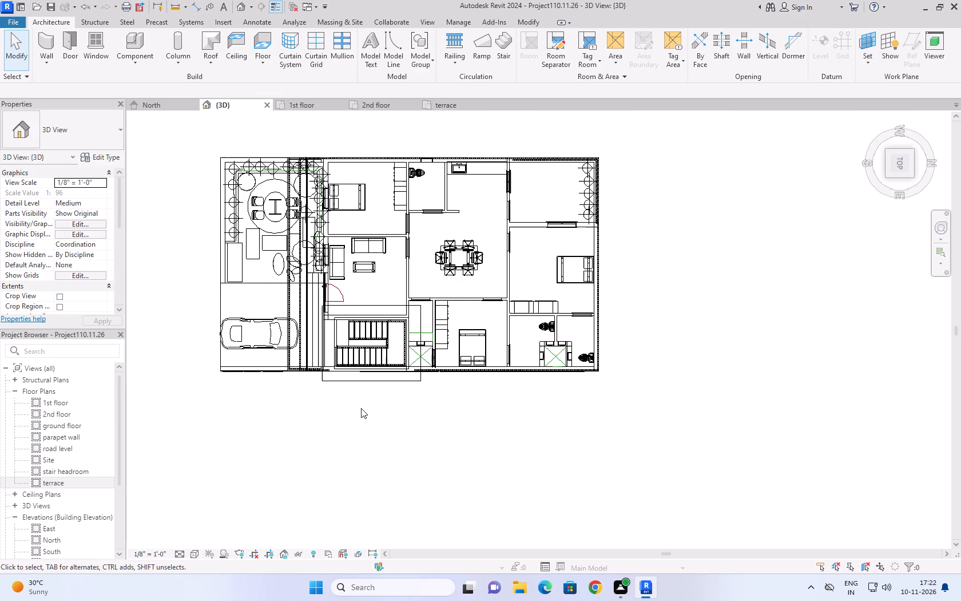
left_click(494, 255)
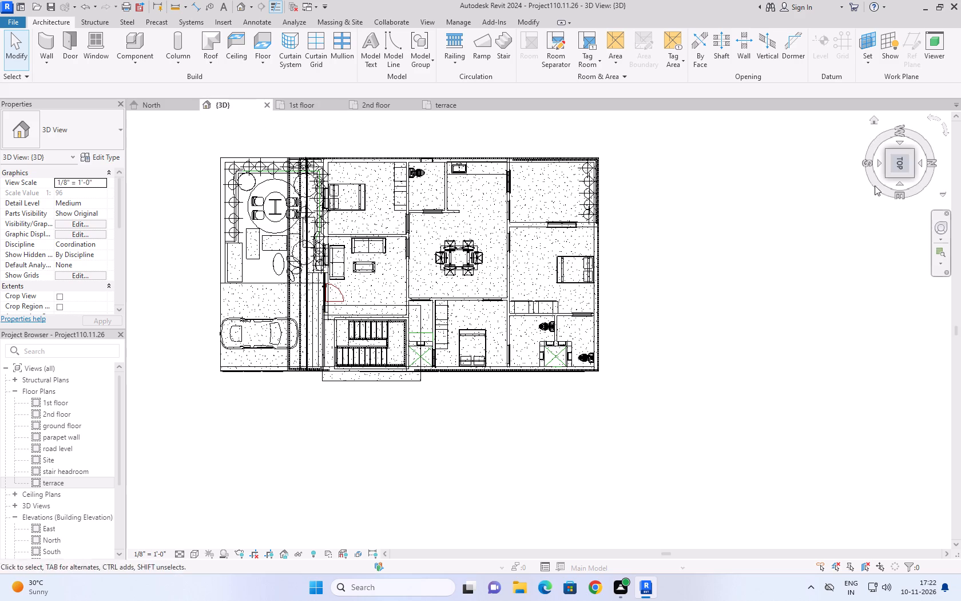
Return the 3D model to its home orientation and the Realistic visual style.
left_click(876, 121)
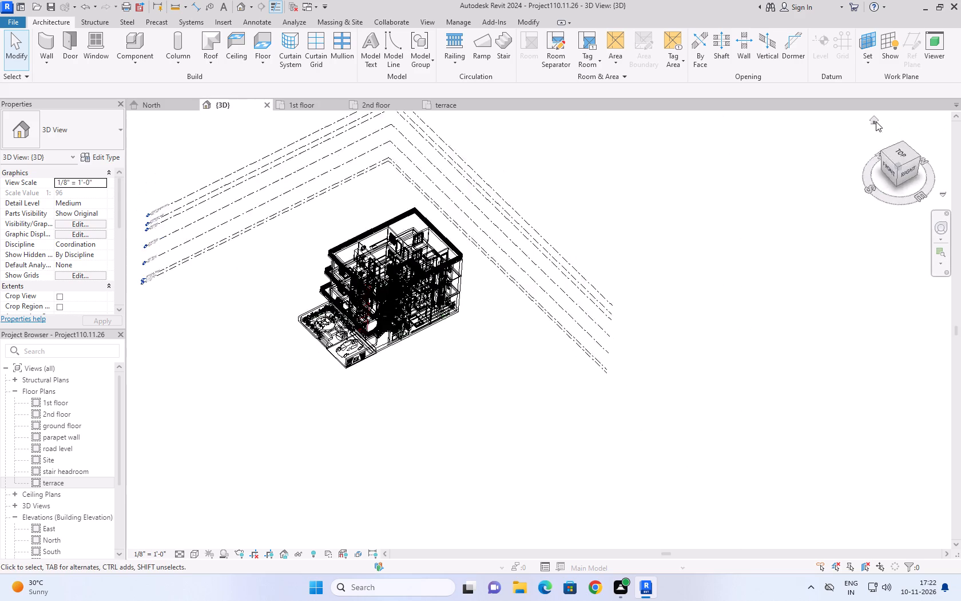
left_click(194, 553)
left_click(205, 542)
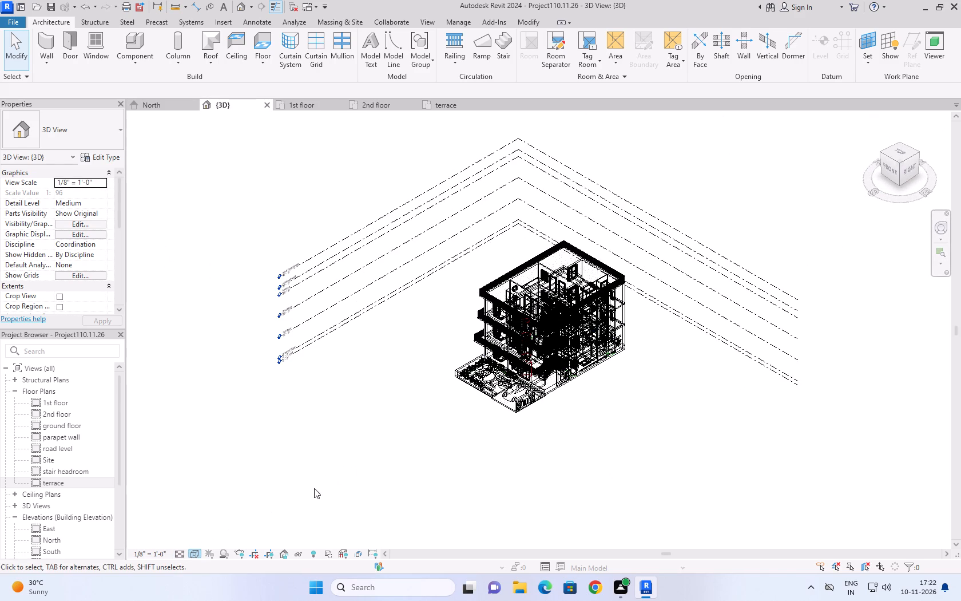
Open the terrace slab's boundary for editing and show the sketch from the top in the Wireframe visual style.
scroll(526, 304, "up", 6)
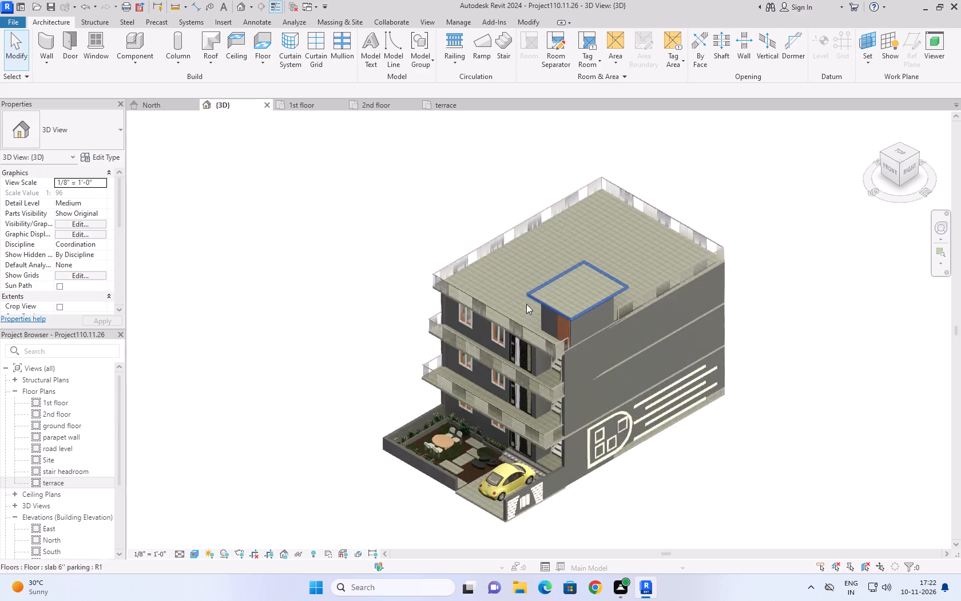
scroll(526, 304, "up", 4)
left_click(586, 411)
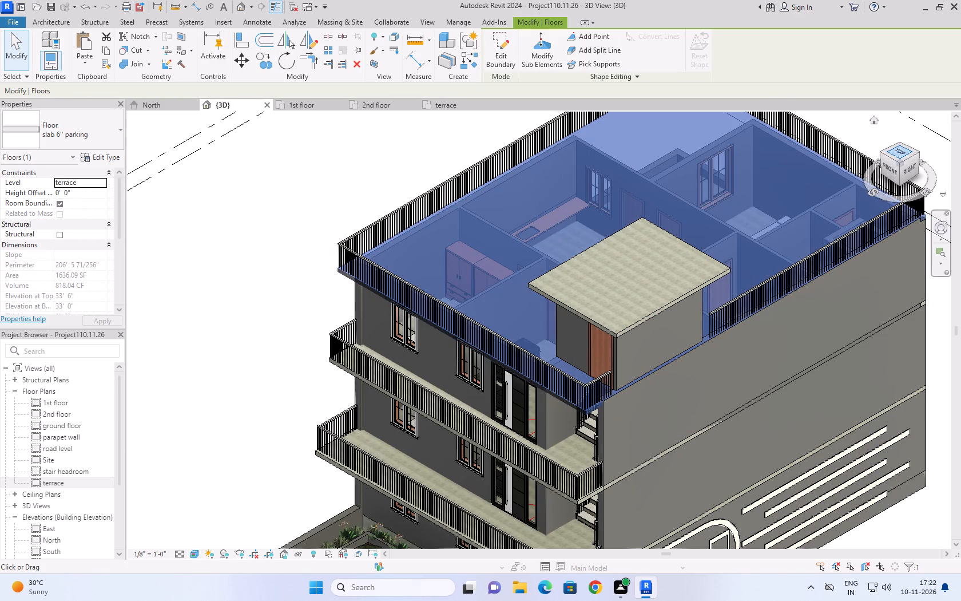
left_click(901, 151)
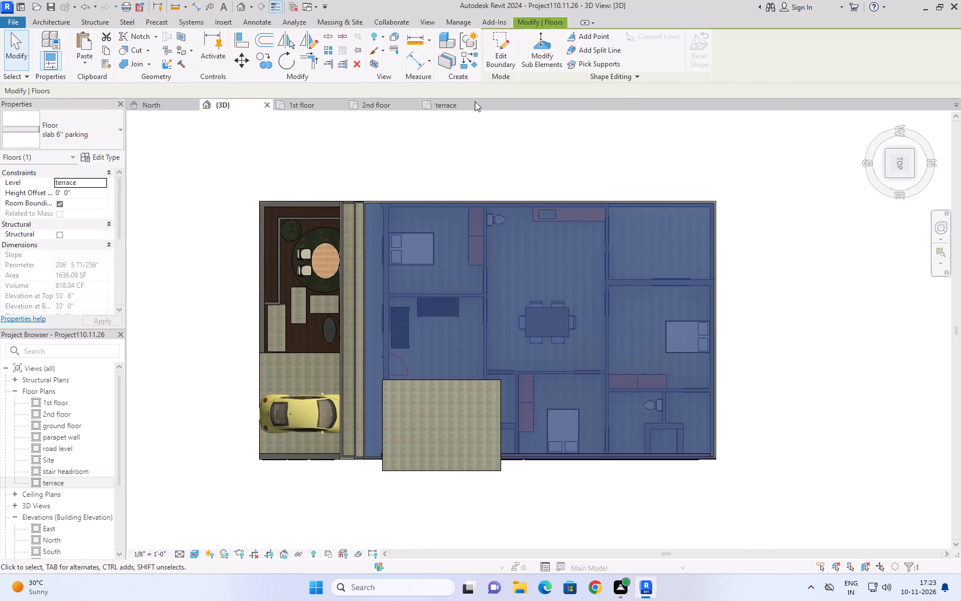
left_click(495, 61)
scroll(396, 338, "up", 1)
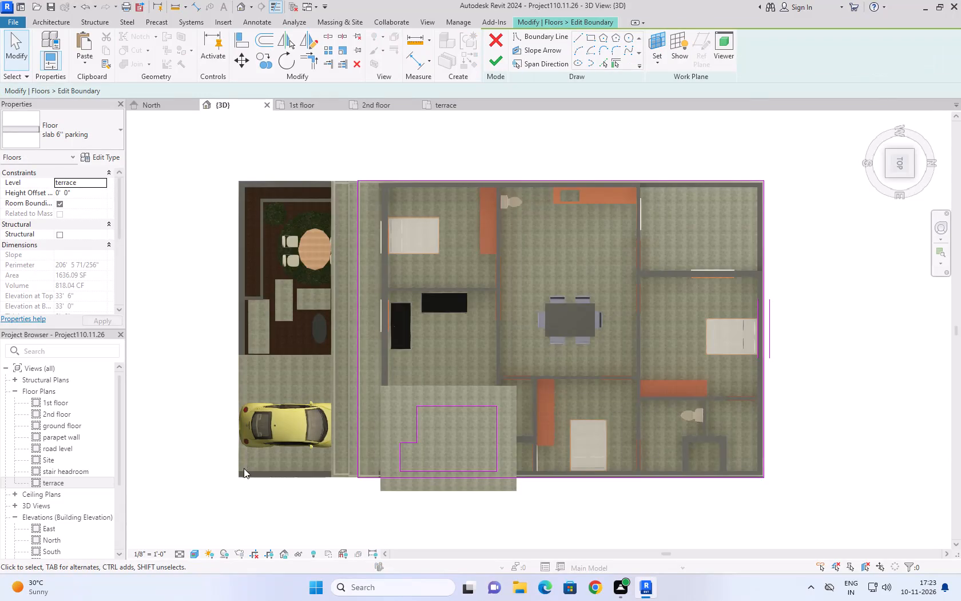
double_click(189, 555)
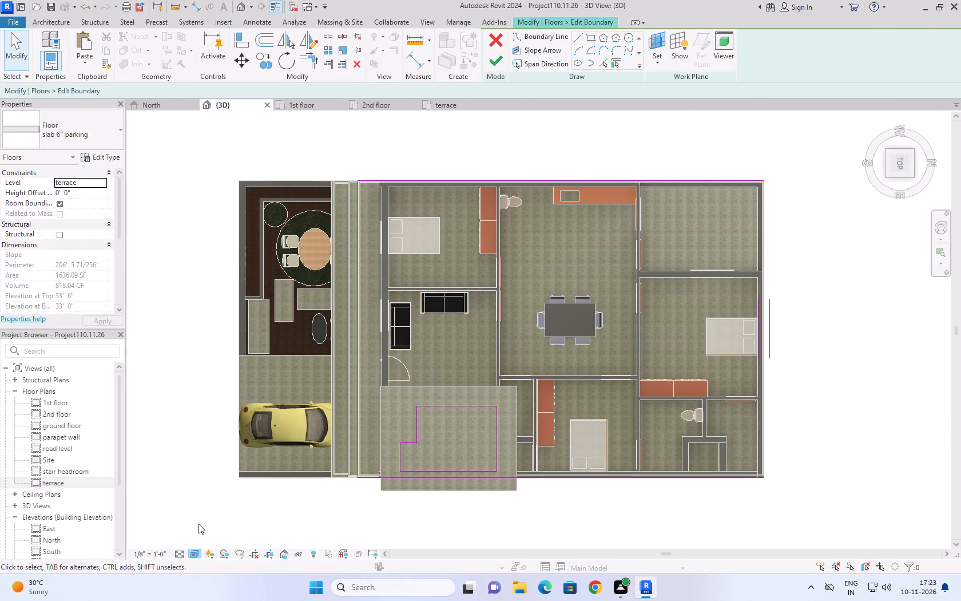
left_click(197, 552)
left_click(213, 487)
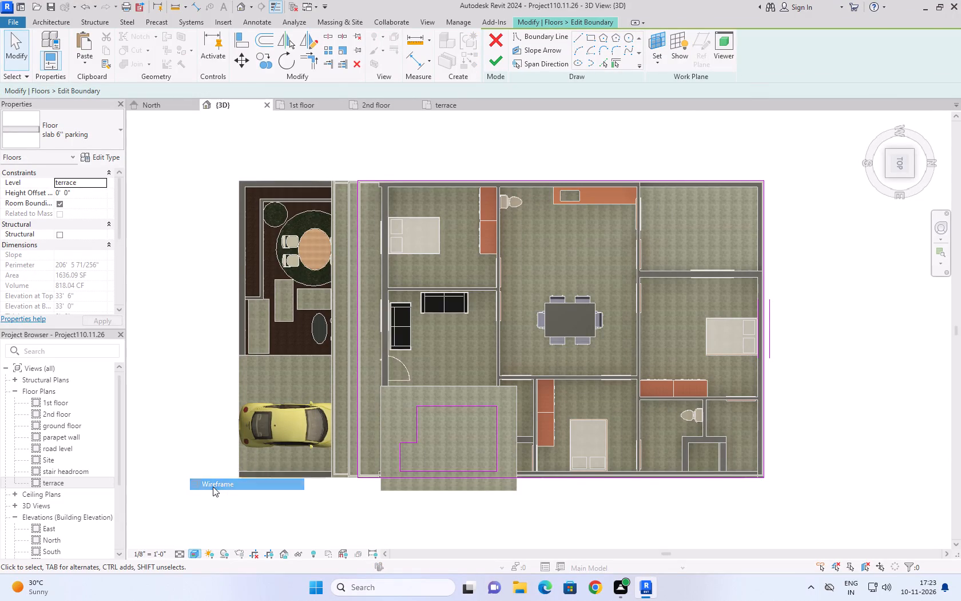
scroll(544, 499, "up", 4)
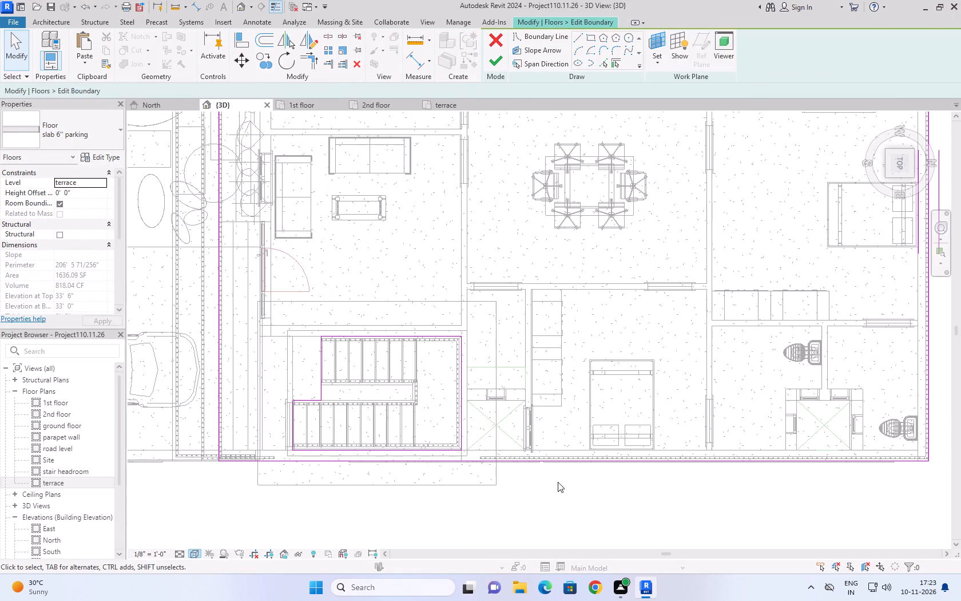
scroll(469, 293, "up", 1)
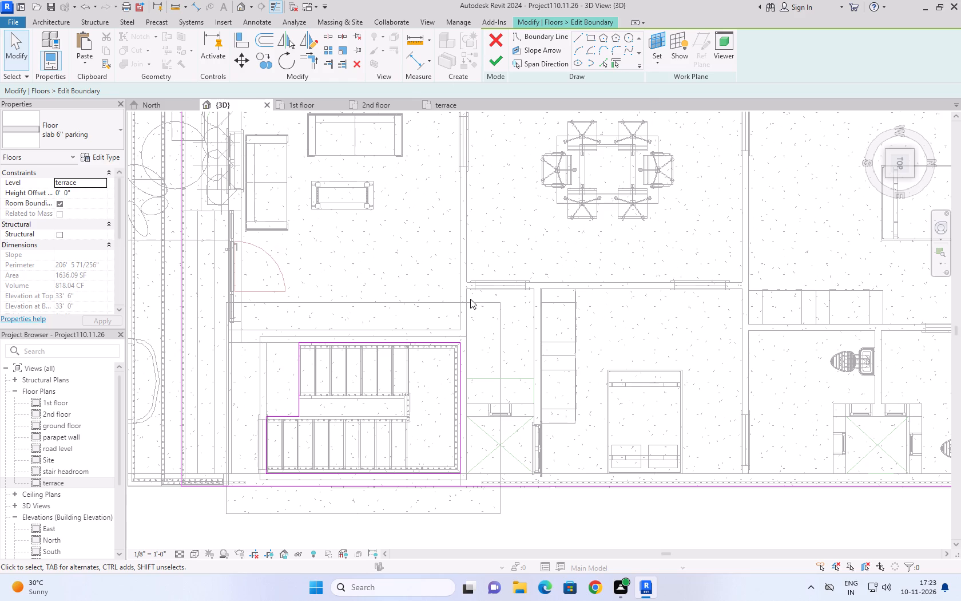
Sketch a rectangular opening, 3'-5" deep, over the crossed shaft between the two toilets in the terrace slab boundary.
left_click(471, 300)
left_click(591, 39)
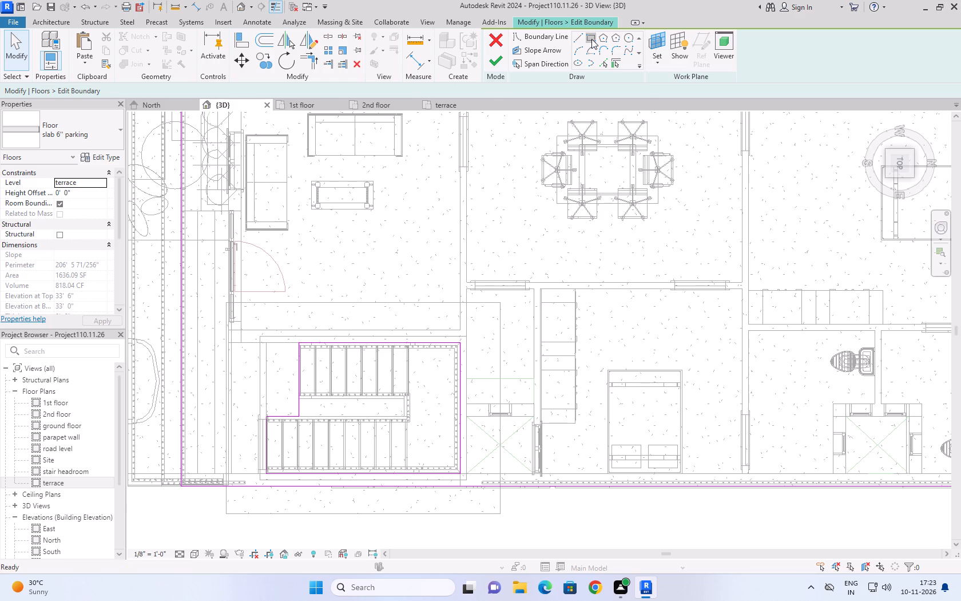
middle_click_drag(753, 420, 559, 429)
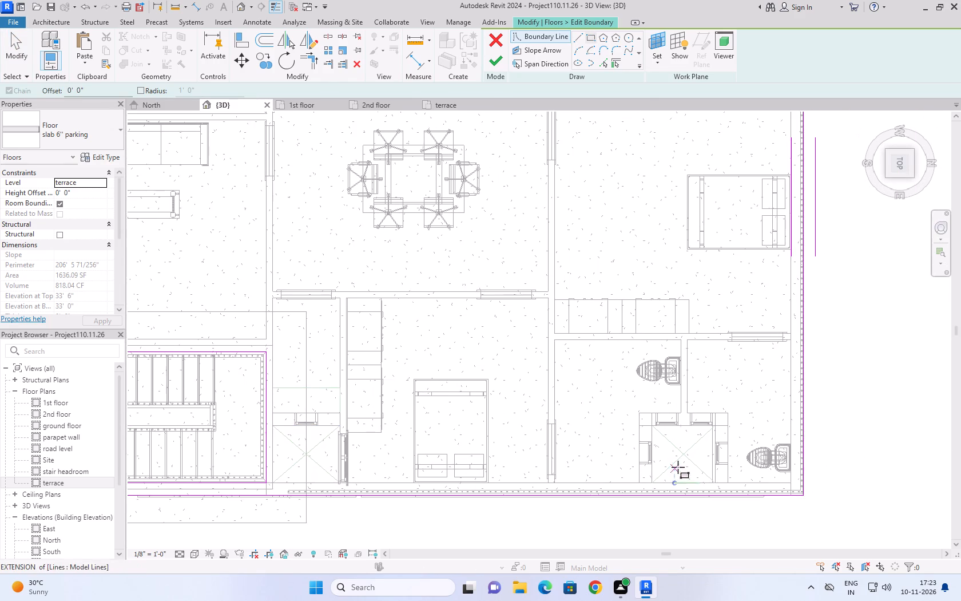
scroll(678, 467, "up", 5)
left_click(628, 383)
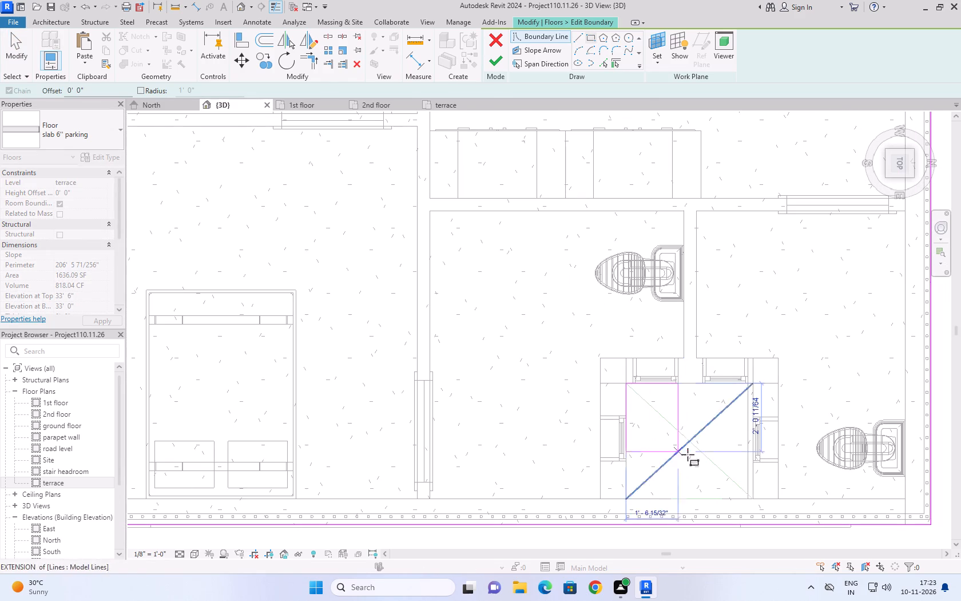
left_click(753, 497)
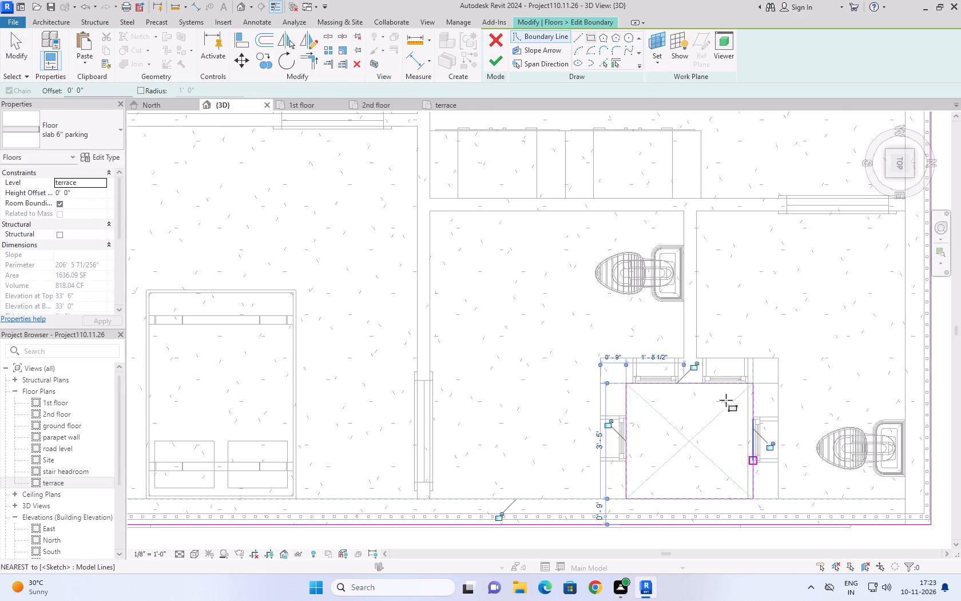
Sketch a second rectangular opening, 3'-5" deep, over the crossed shaft beside the staircase and finish the terrace slab's boundary edit.
scroll(560, 347, "down", 10)
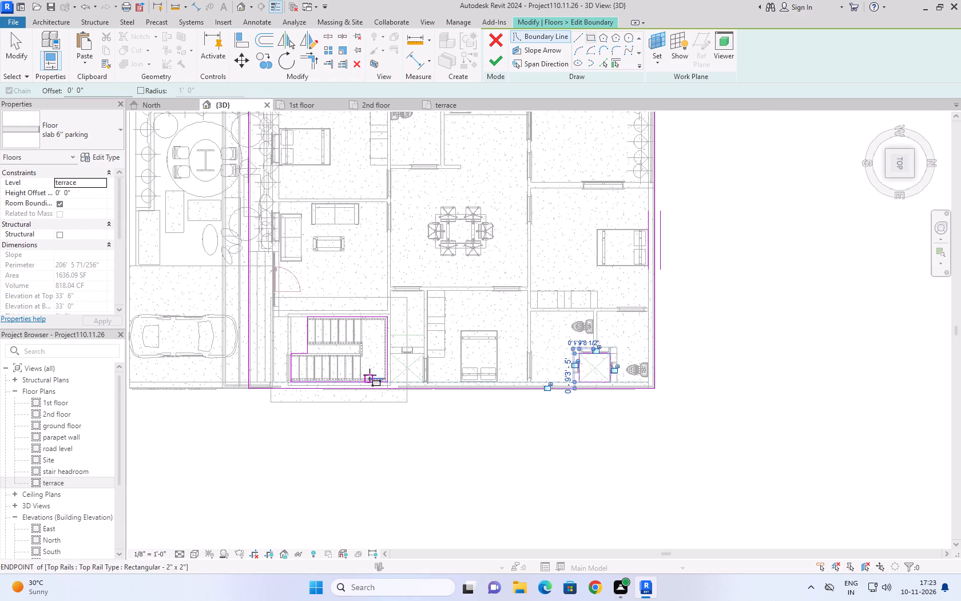
scroll(370, 375, "up", 8)
scroll(446, 349, "up", 5)
scroll(446, 349, "down", 4)
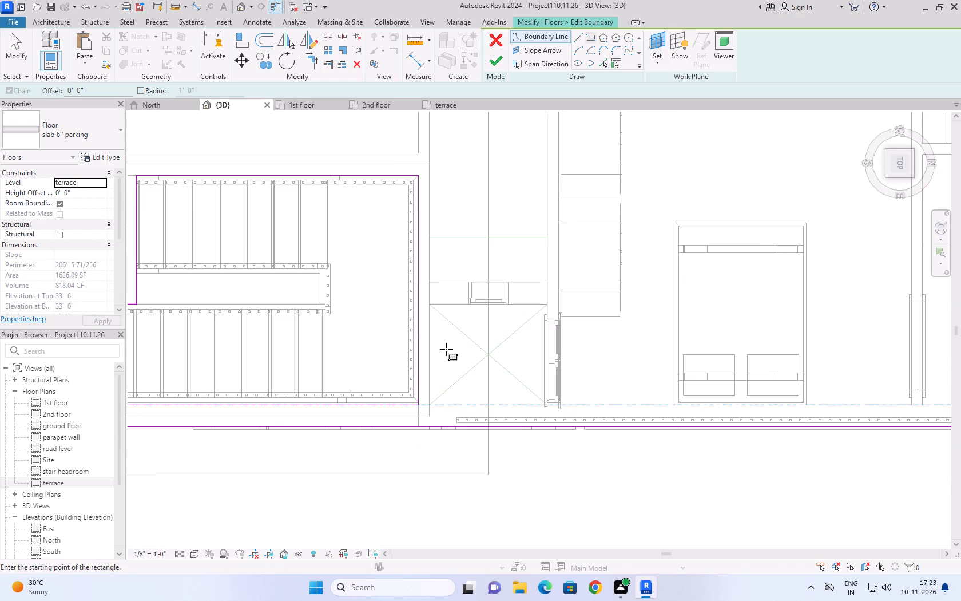
scroll(440, 324, "up", 7)
left_click(409, 271)
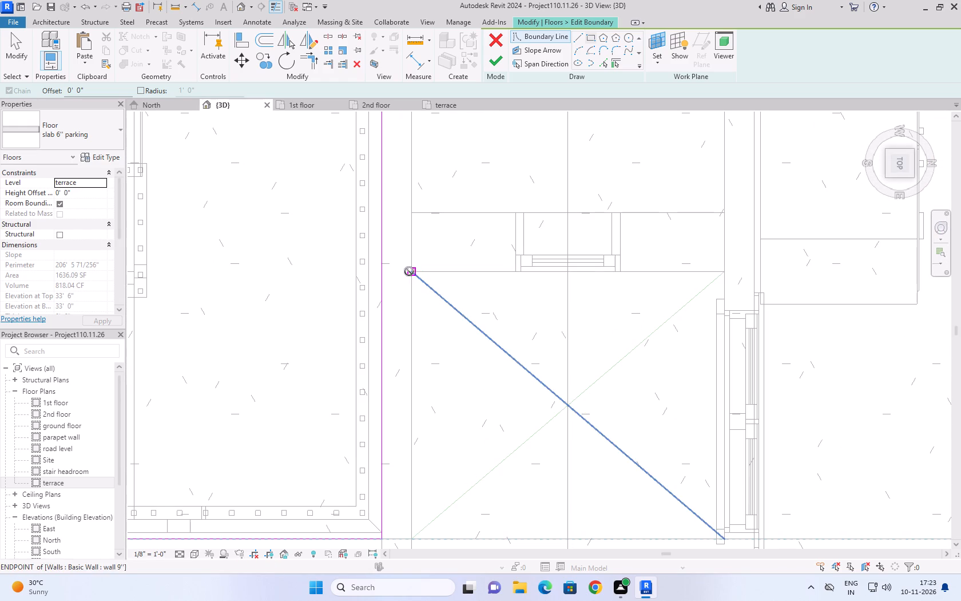
scroll(527, 396, "down", 9)
scroll(592, 451, "up", 3)
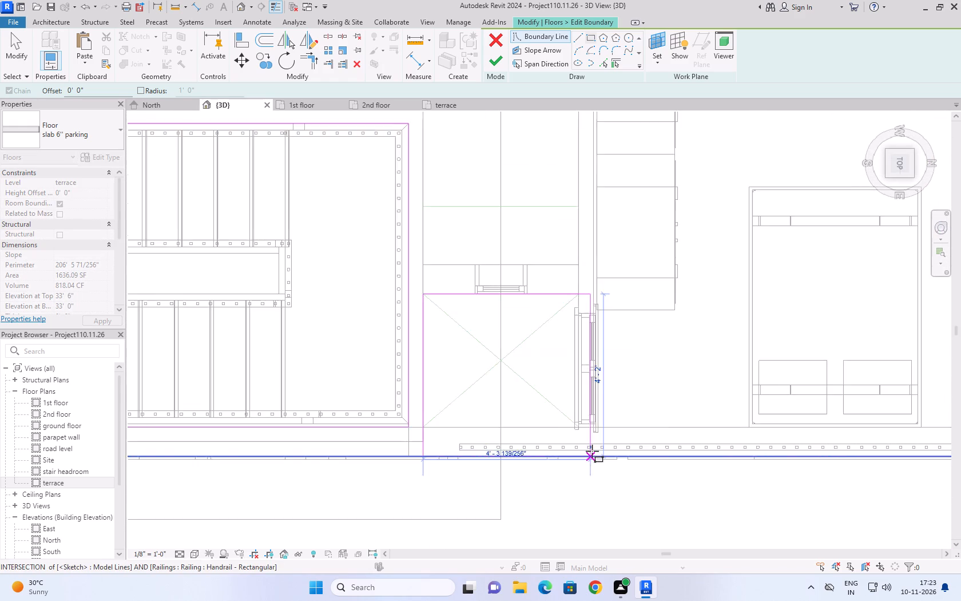
scroll(592, 451, "up", 6)
left_click(569, 402)
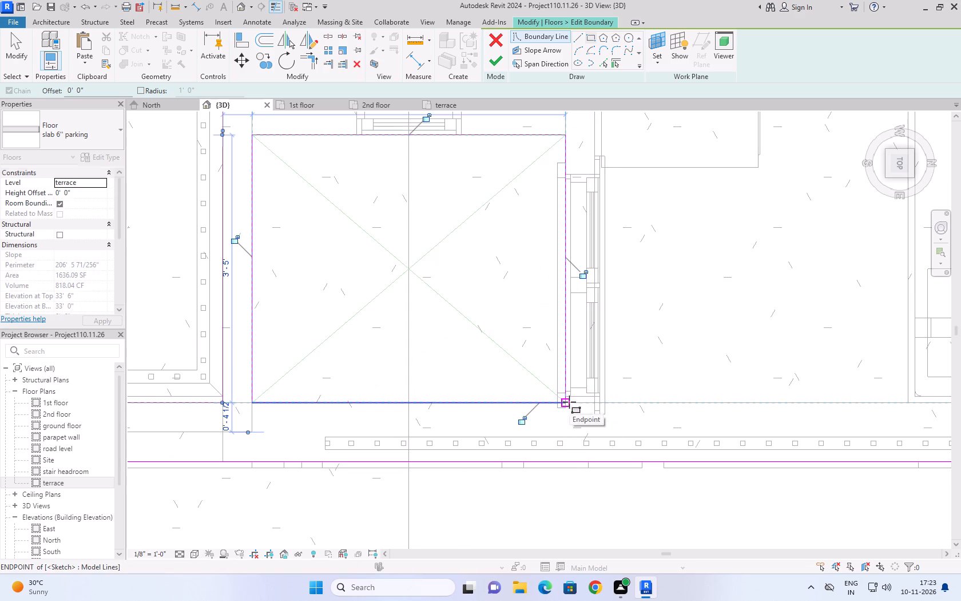
left_click(489, 60)
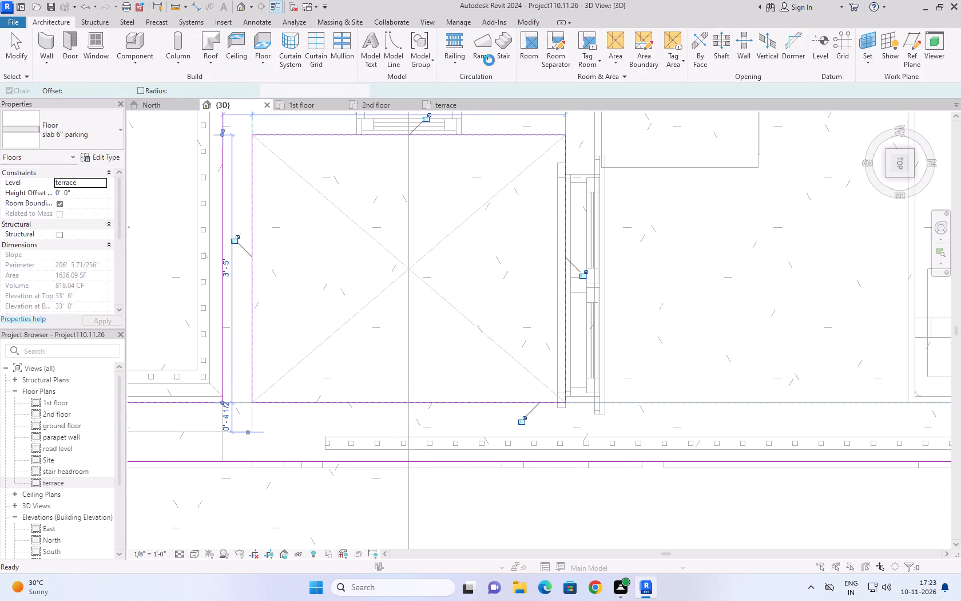
left_click(517, 296)
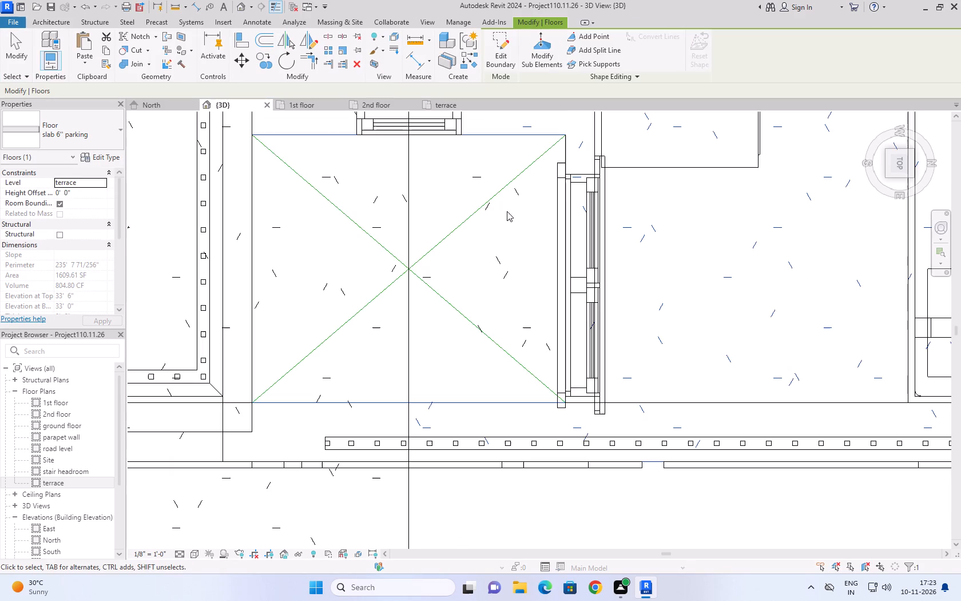
Return the 3D model to its home orientation and set its visual style to Realistic.
scroll(559, 288, "down", 9)
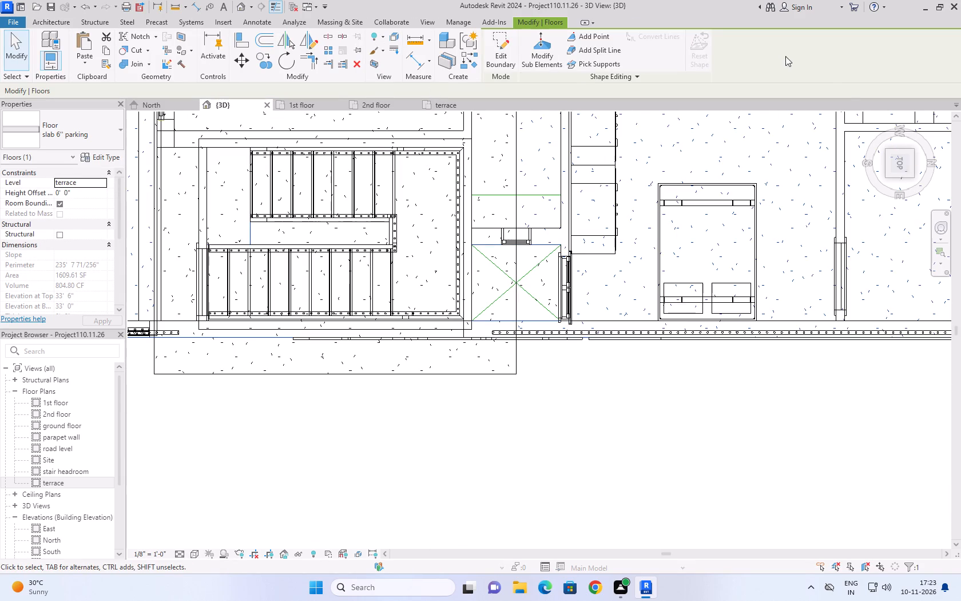
left_click(876, 120)
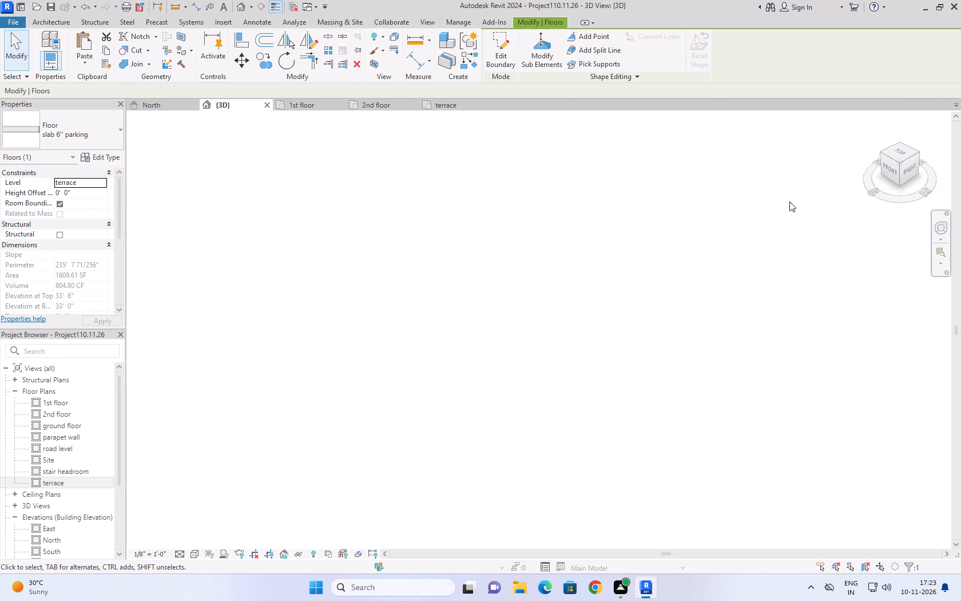
left_click(196, 555)
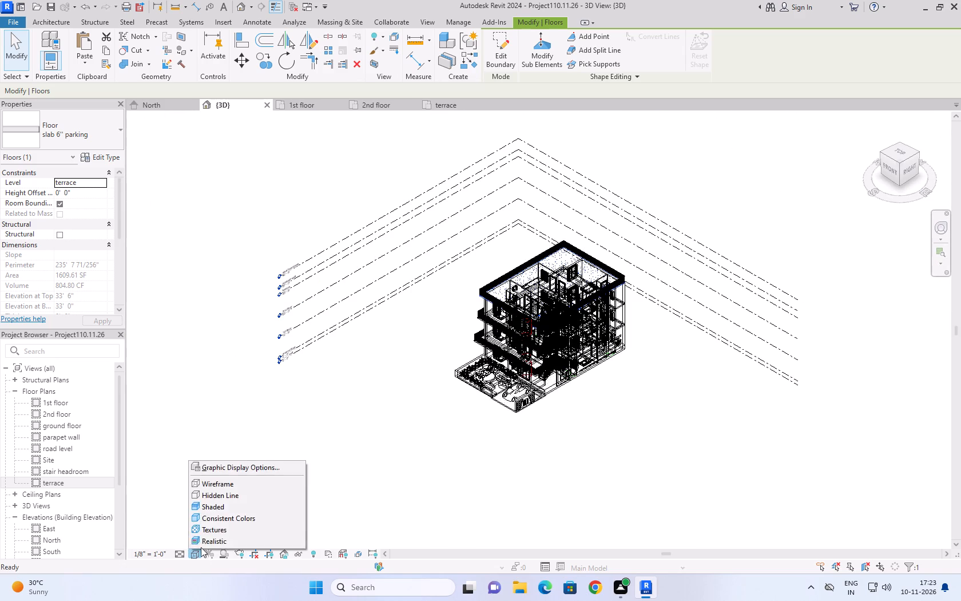
left_click(202, 543)
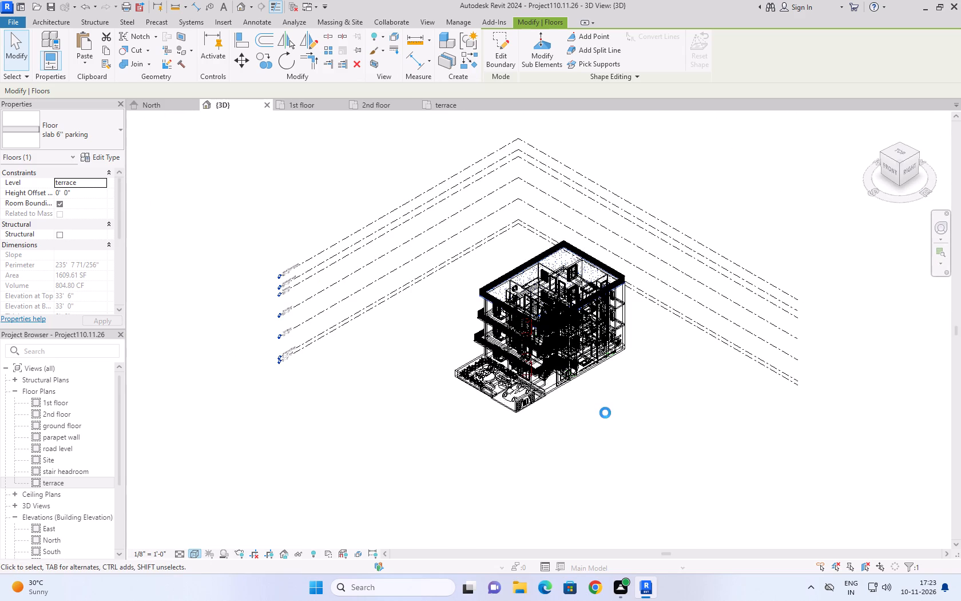
Examine the two shaft openings in the terrace slab and the surrounding terrace from above and from several sides.
scroll(591, 289, "up", 4)
left_click(716, 411)
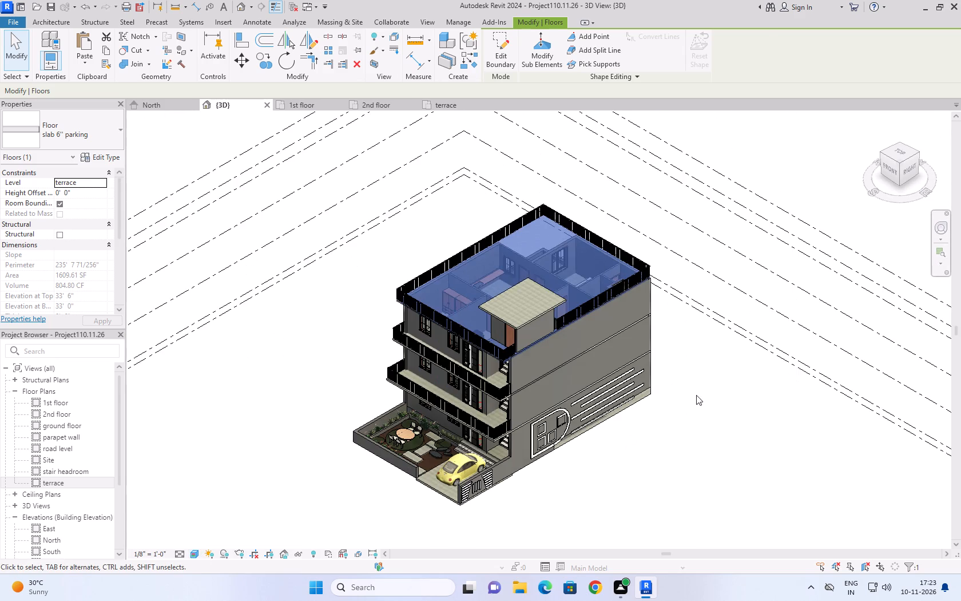
scroll(584, 303, "up", 7)
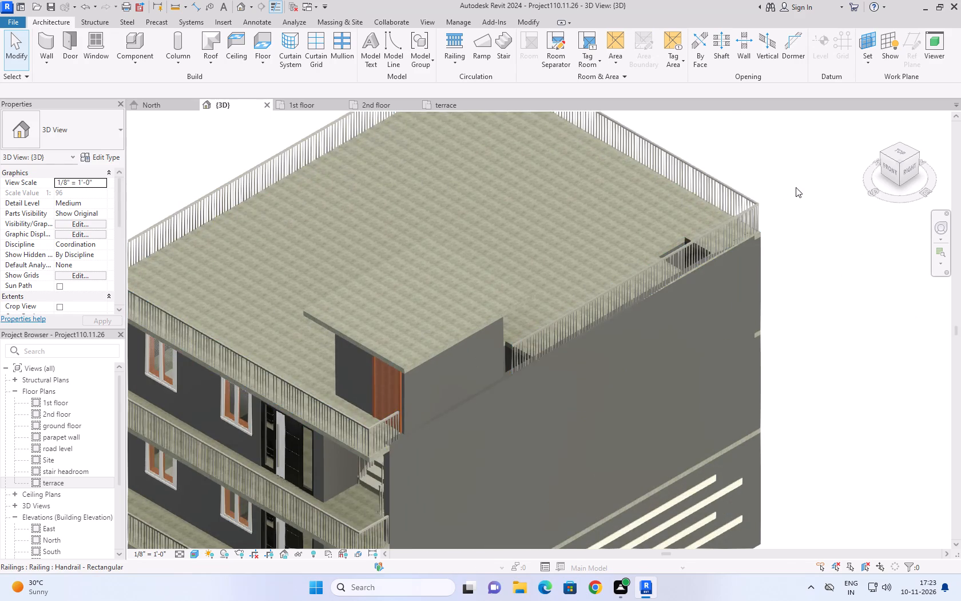
middle_click_drag(796, 188, 626, 329, "shift")
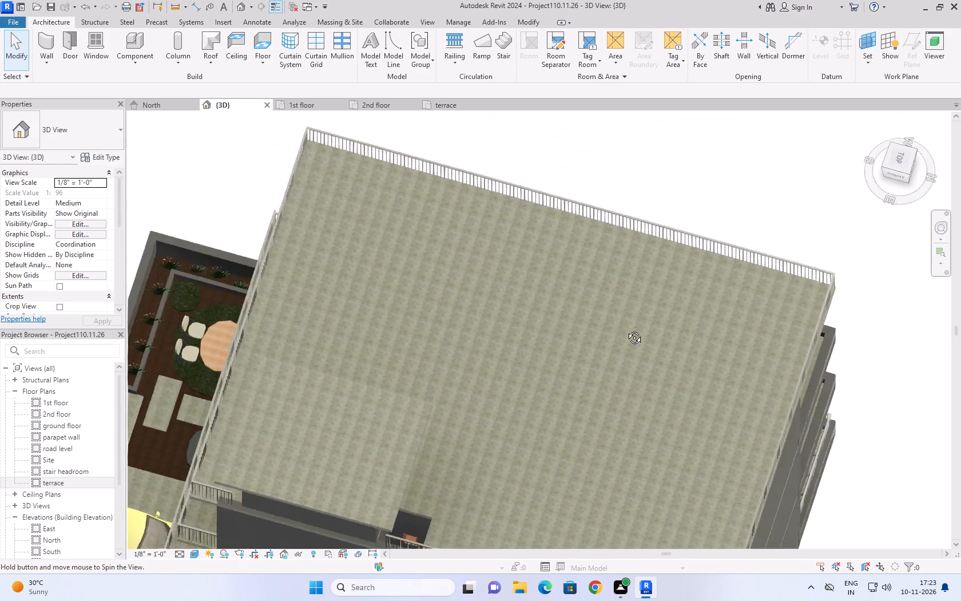
middle_click_drag(626, 329, 416, 449, "shift")
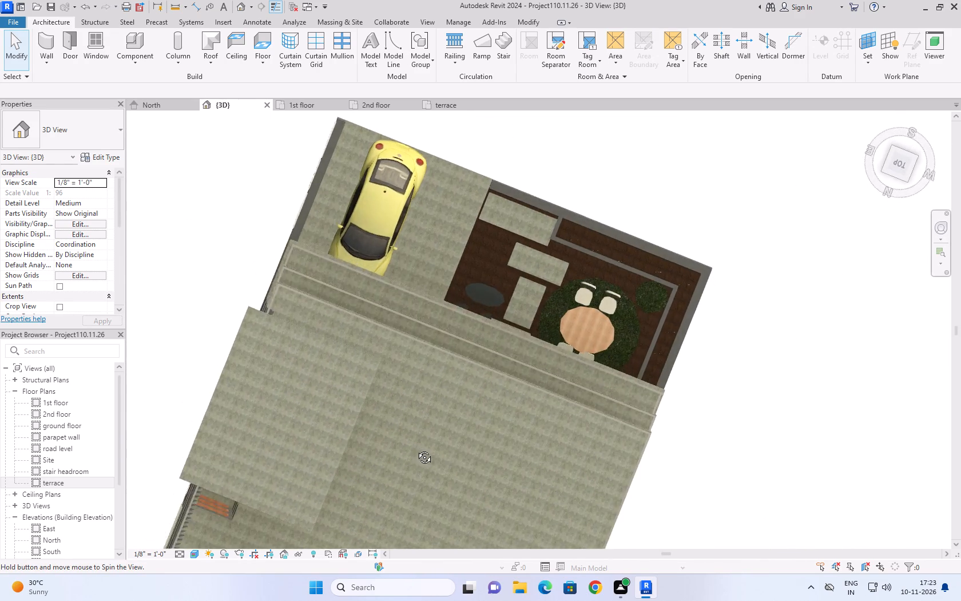
middle_click_drag(416, 449, 498, 124, "shift")
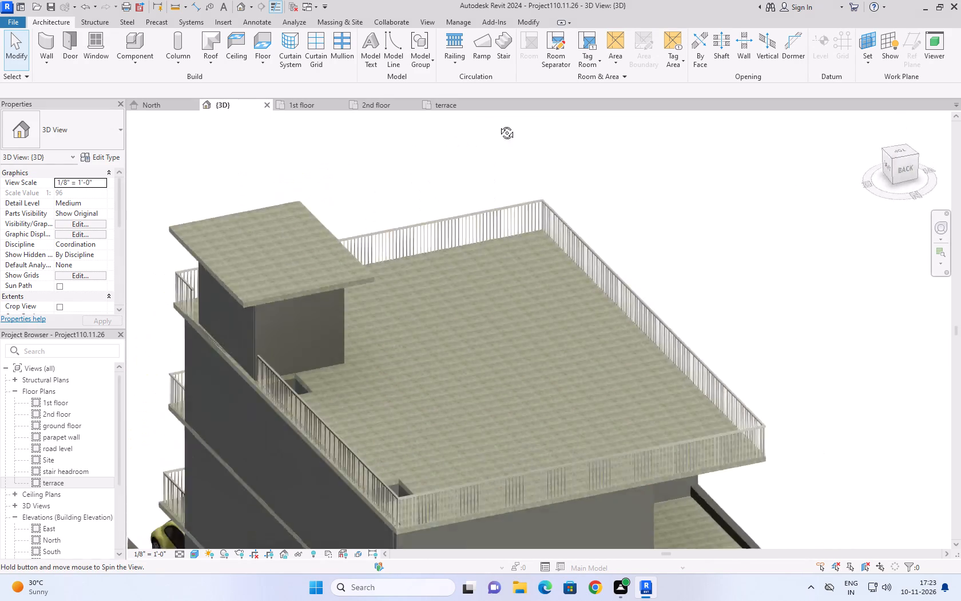
middle_click_drag(498, 124, 342, 258, "shift")
scroll(388, 254, "down", 8)
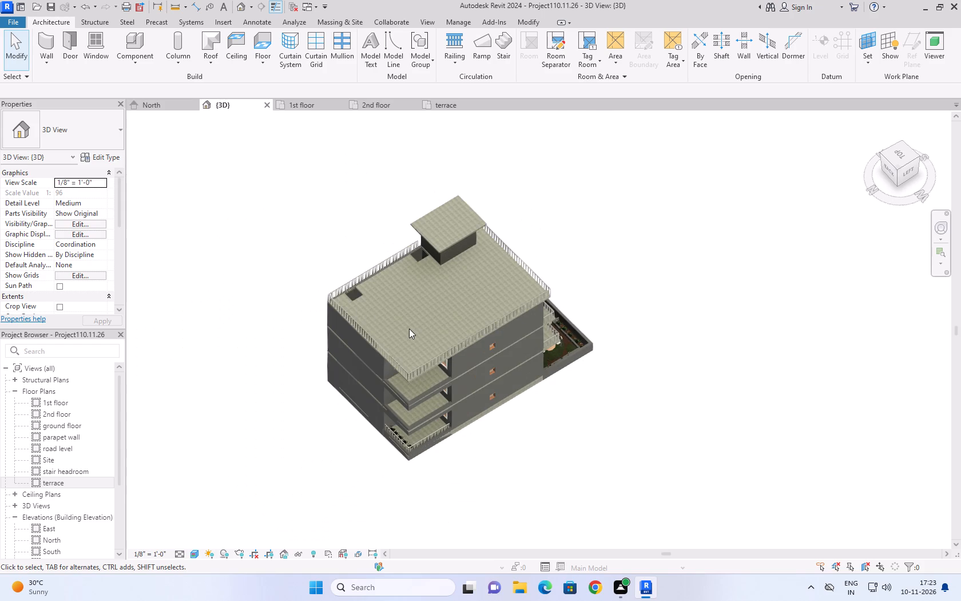
scroll(337, 223, "down", 1, "shift")
middle_click_drag(337, 223, 345, 349, "shift")
scroll(346, 345, "up", 1)
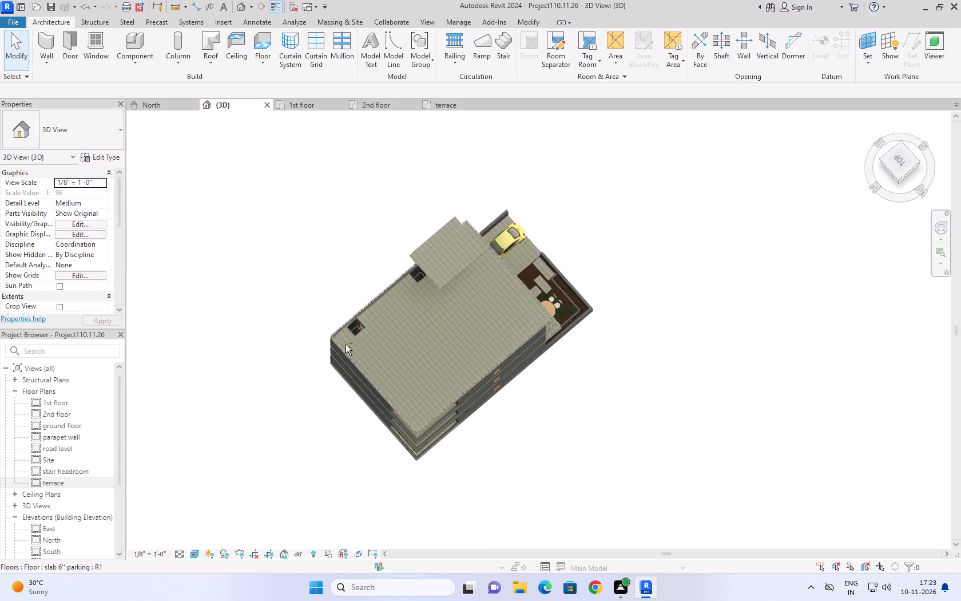
scroll(346, 345, "up", 13)
middle_click_drag(391, 296, 395, 375)
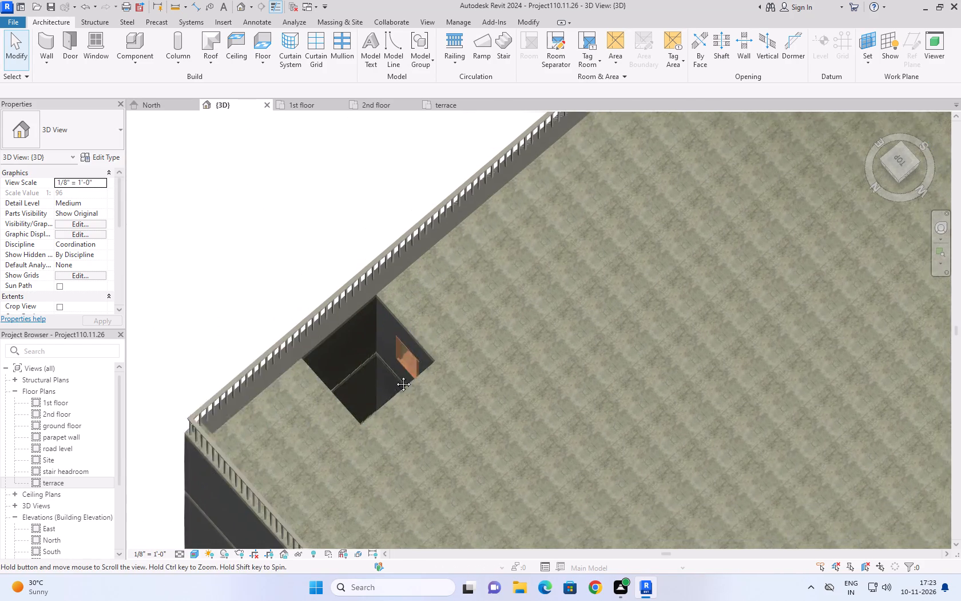
middle_click_drag(395, 375, 405, 409)
scroll(395, 232, "down", 4)
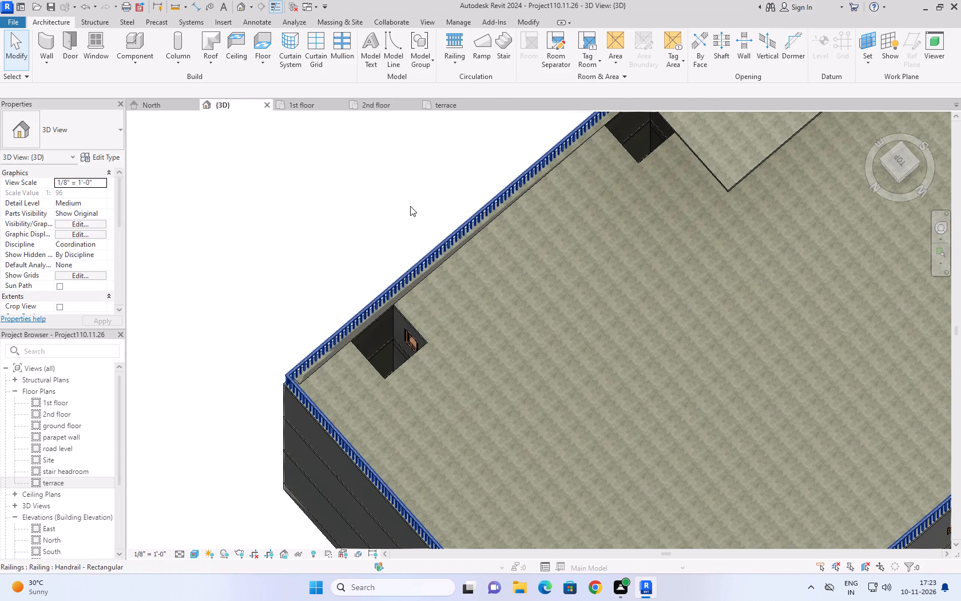
middle_click_drag(409, 220, 347, 280, "shift")
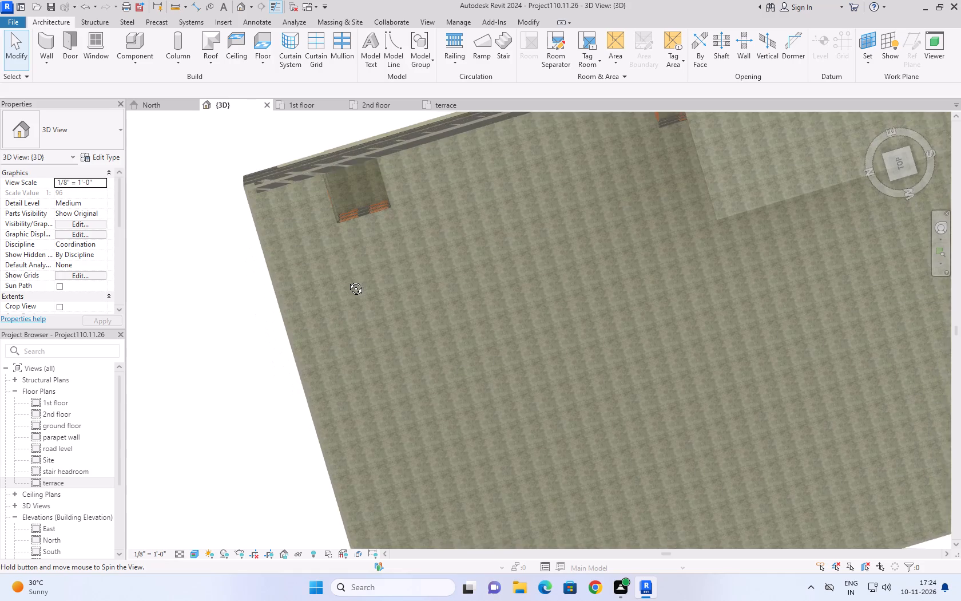
middle_click_drag(347, 280, 321, 245, "shift")
scroll(395, 213, "down", 1)
middle_click_drag(395, 213, 258, 381)
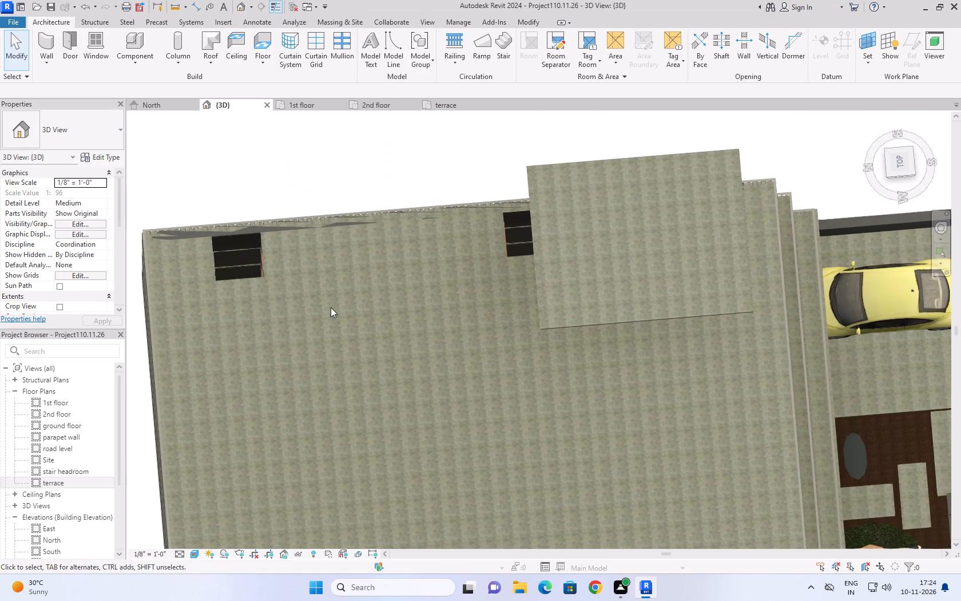
middle_click_drag(315, 319, 254, 319, "shift")
scroll(284, 270, "down", 4)
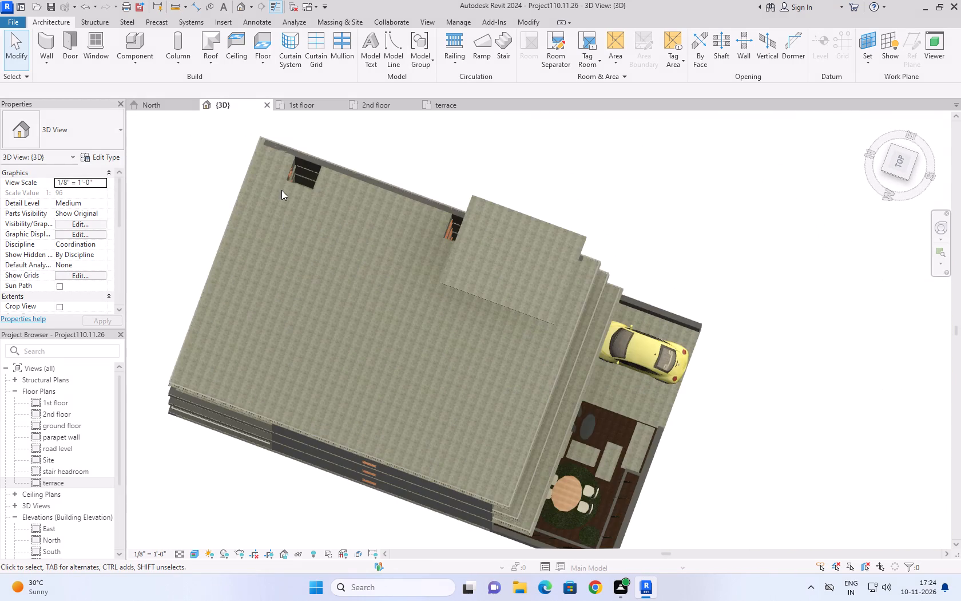
scroll(295, 166, "up", 13)
scroll(296, 164, "down", 5)
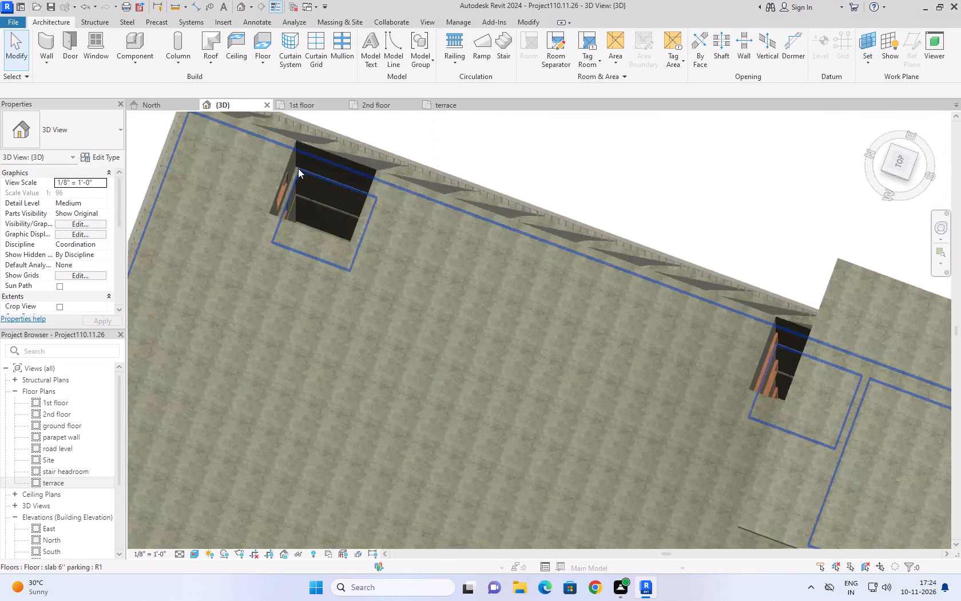
scroll(298, 168, "down", 10)
scroll(340, 236, "down", 6)
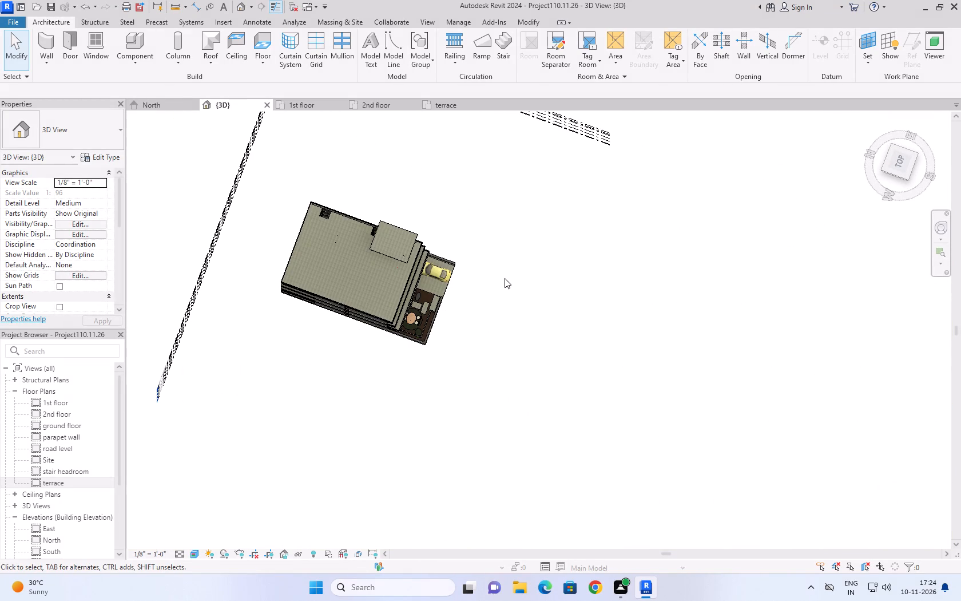
left_click(505, 280)
left_click(38, 44)
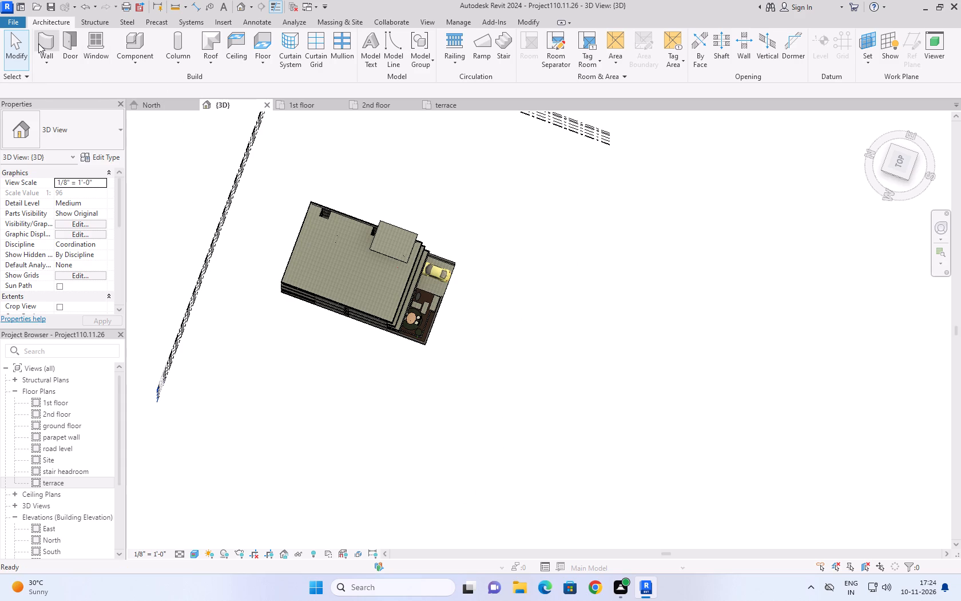
left_click(17, 43)
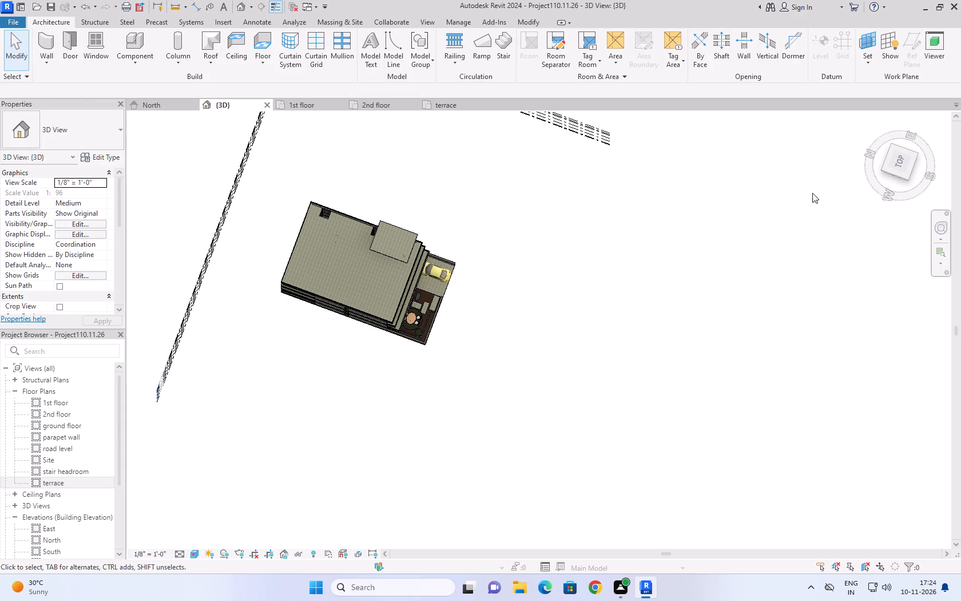
Return the 3D model to its home orientation and save the project.
left_click(881, 123)
left_click(877, 121)
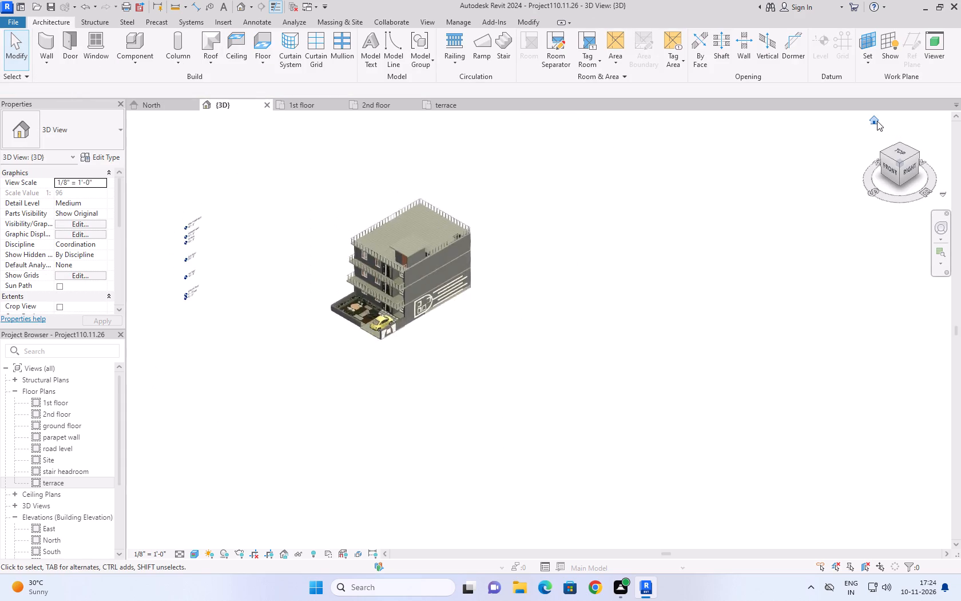
scroll(562, 404, "up", 4)
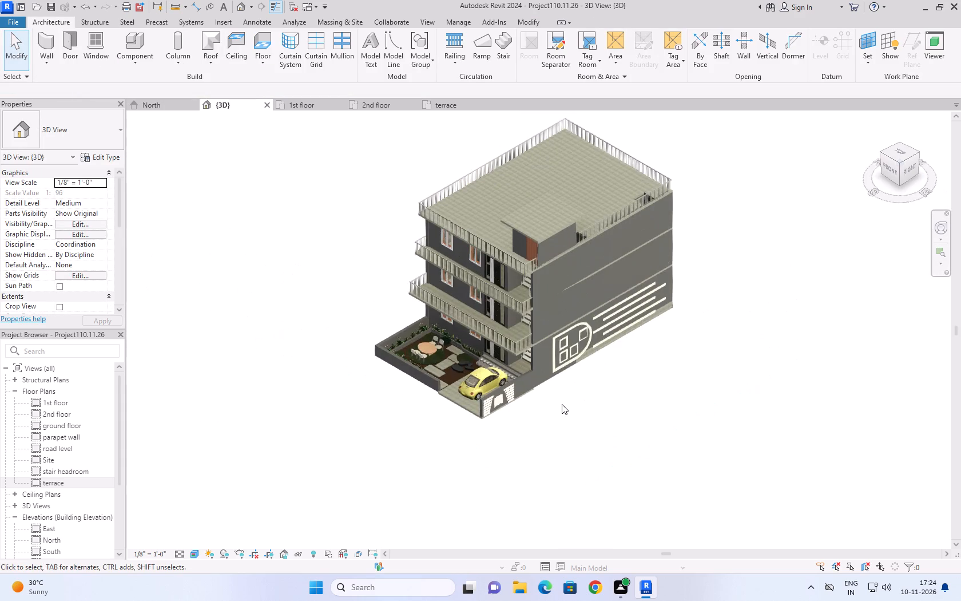
scroll(562, 404, "up", 3)
double_click(562, 404)
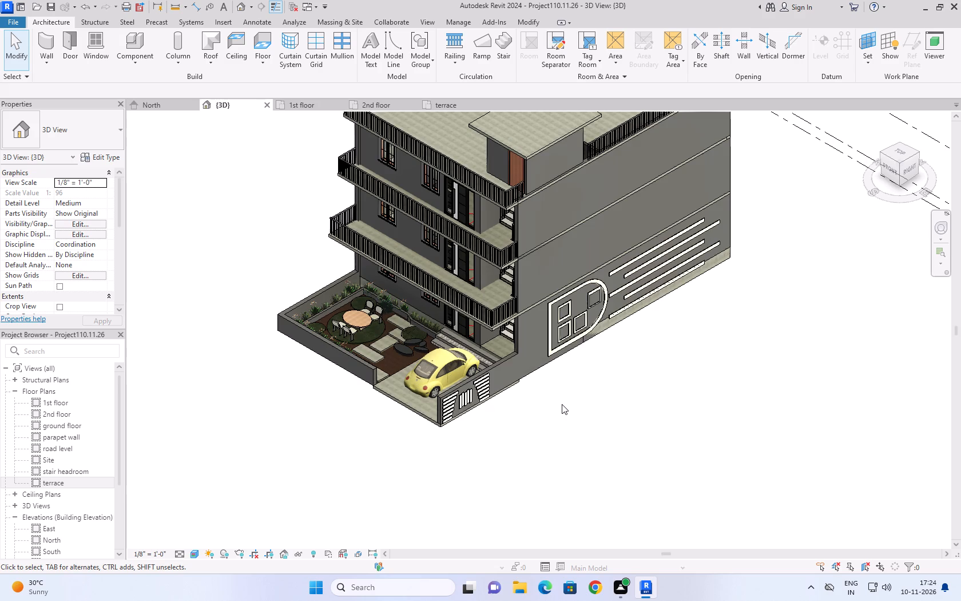
key("ctrl+s")
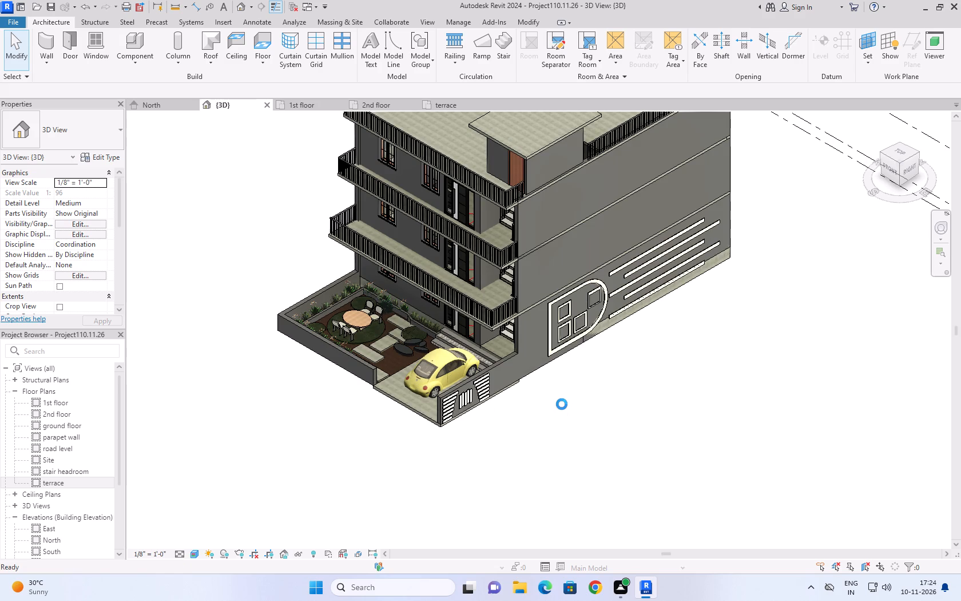
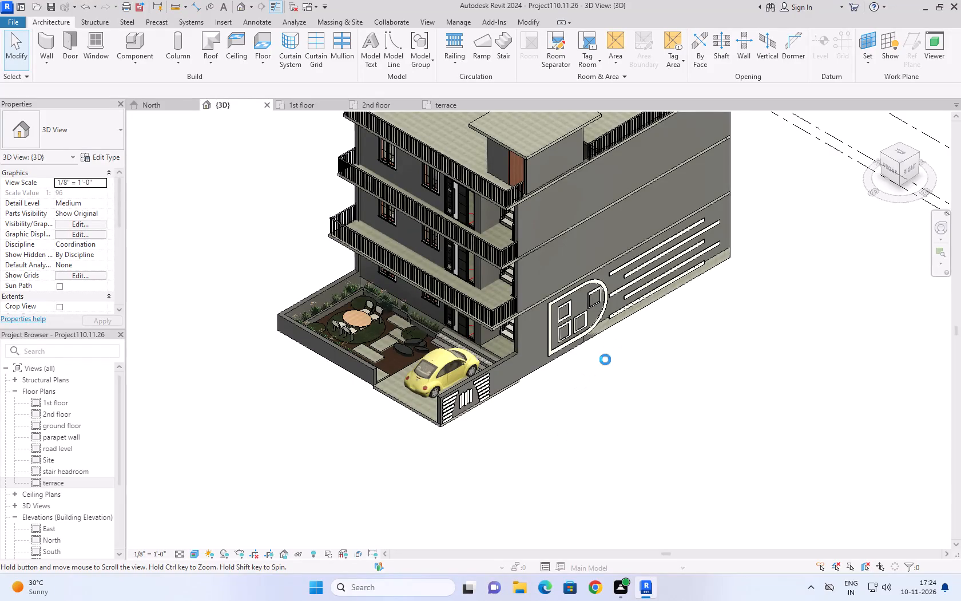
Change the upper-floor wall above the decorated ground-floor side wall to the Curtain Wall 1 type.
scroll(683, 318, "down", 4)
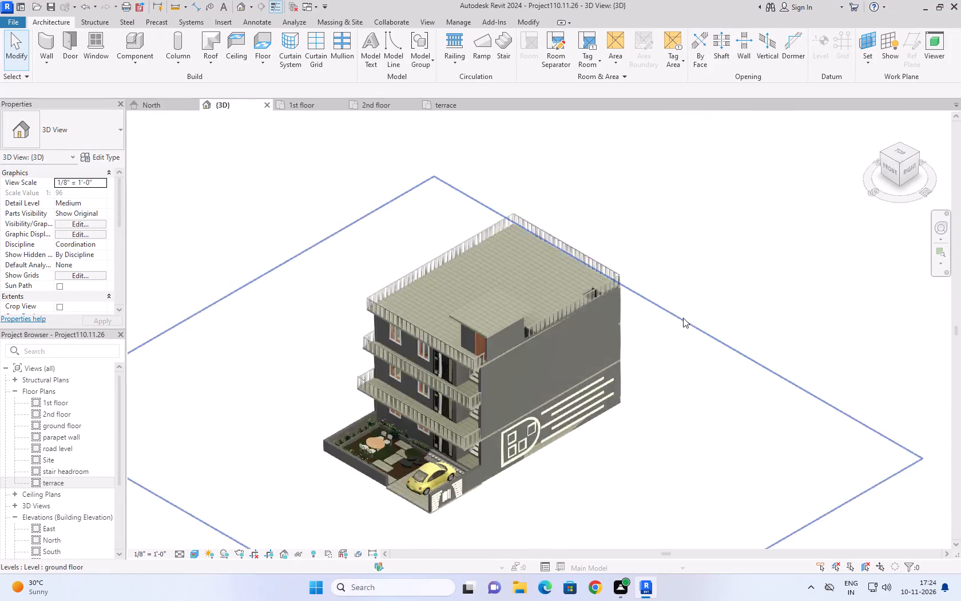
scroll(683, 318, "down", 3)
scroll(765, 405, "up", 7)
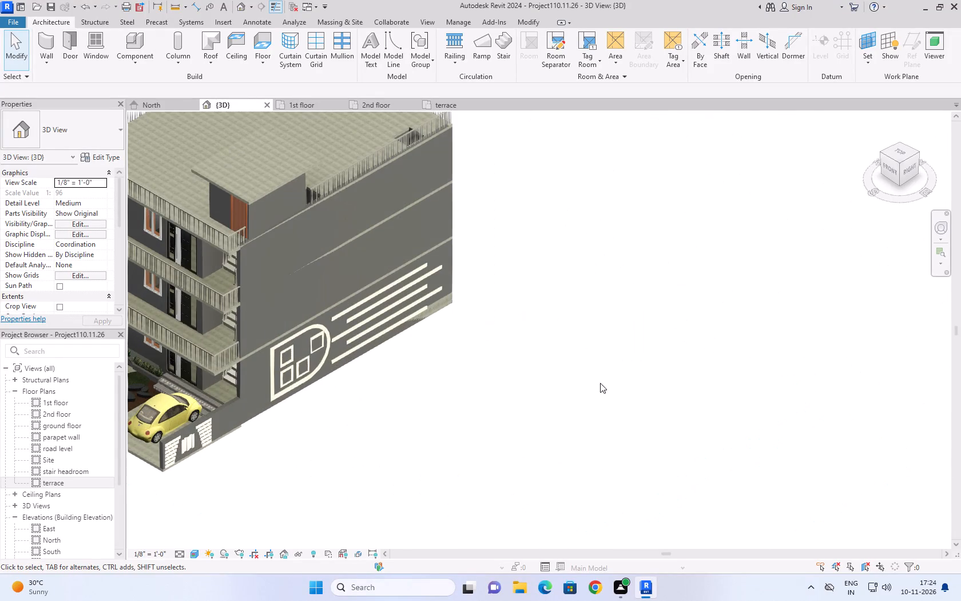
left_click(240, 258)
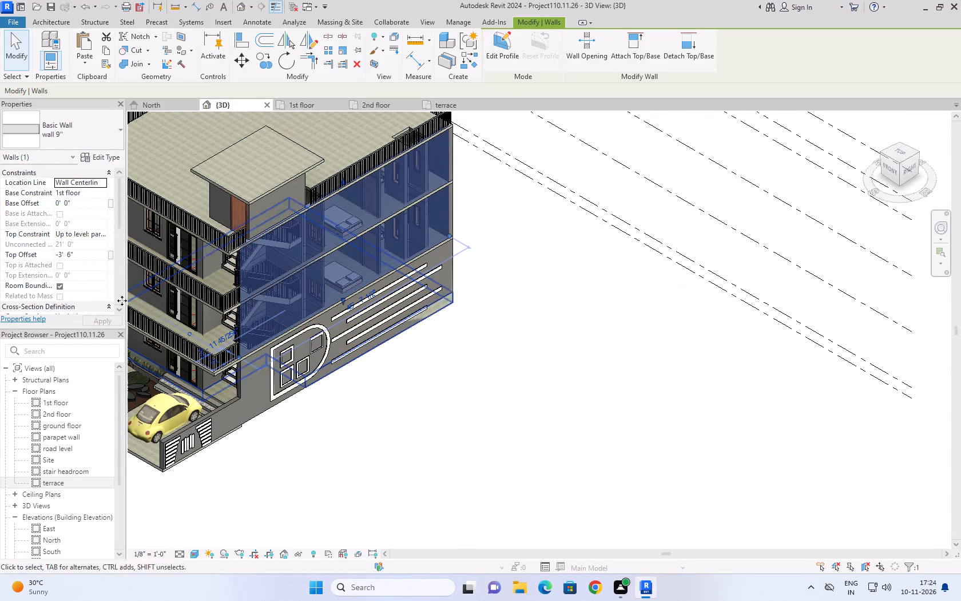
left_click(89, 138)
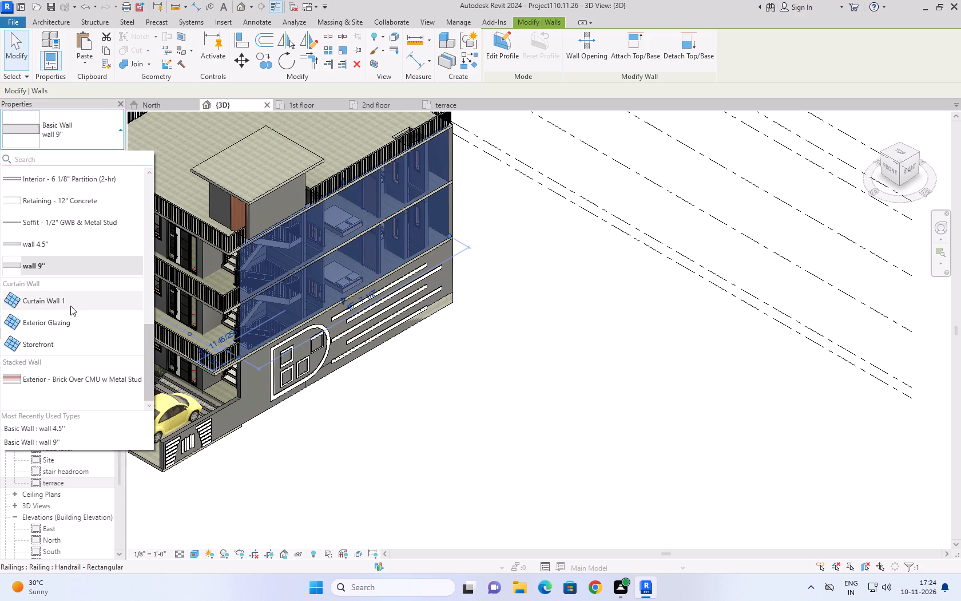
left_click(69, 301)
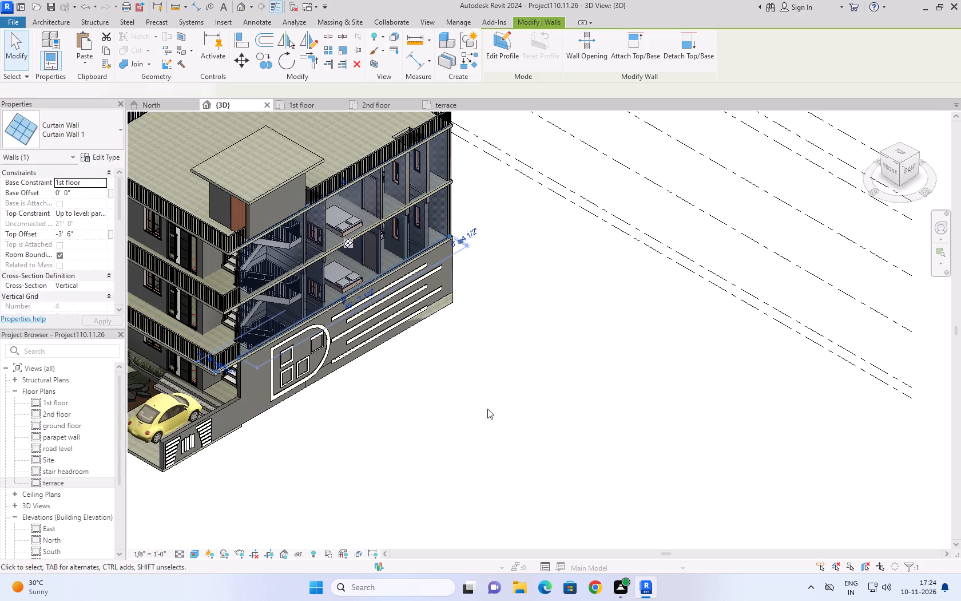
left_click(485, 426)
Examine the glazed side and the staircase and rooms behind it, from above and straight on.
scroll(541, 362, "down", 4)
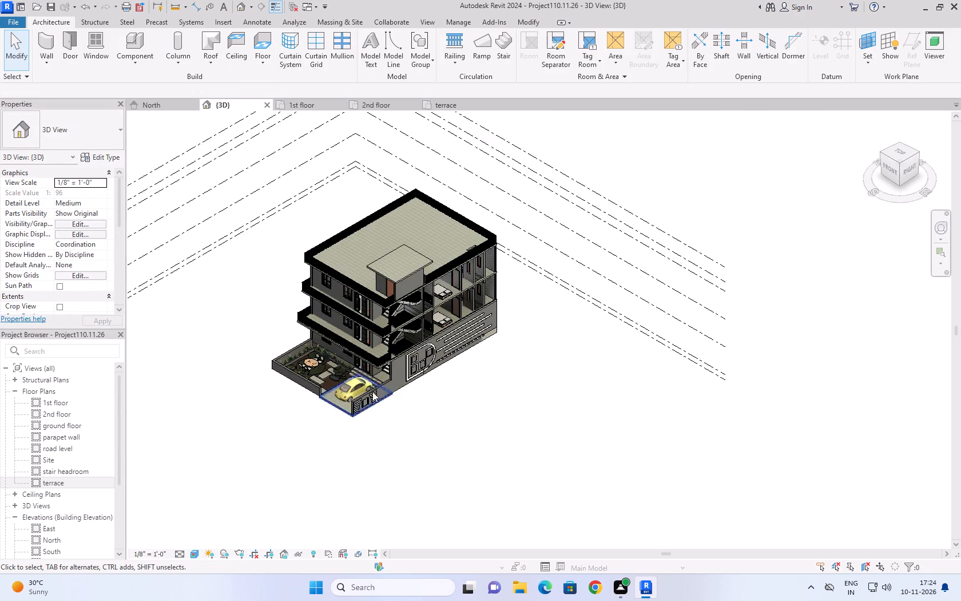
scroll(372, 330, "up", 4)
left_click(541, 535)
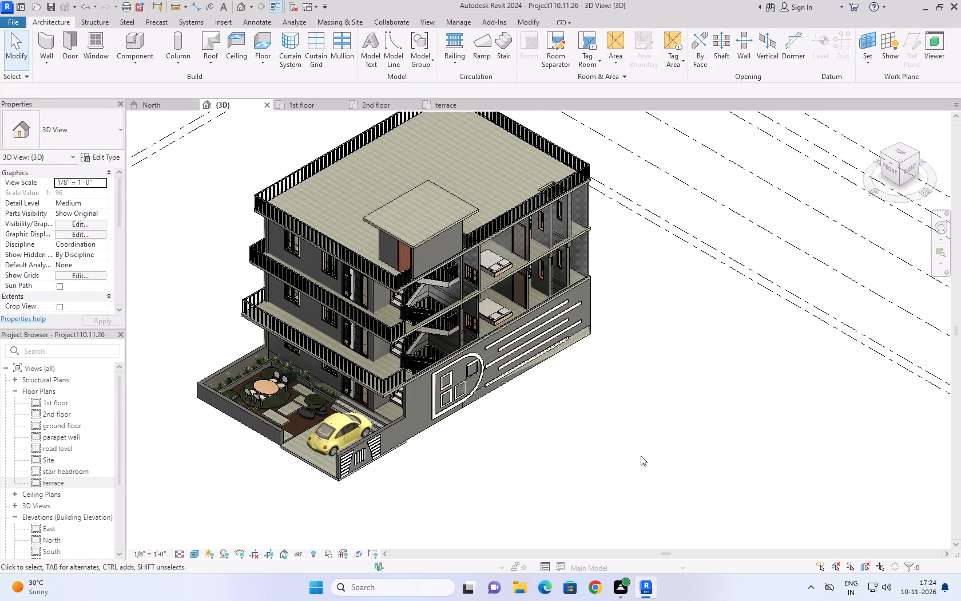
middle_click_drag(649, 451, 597, 461, "shift")
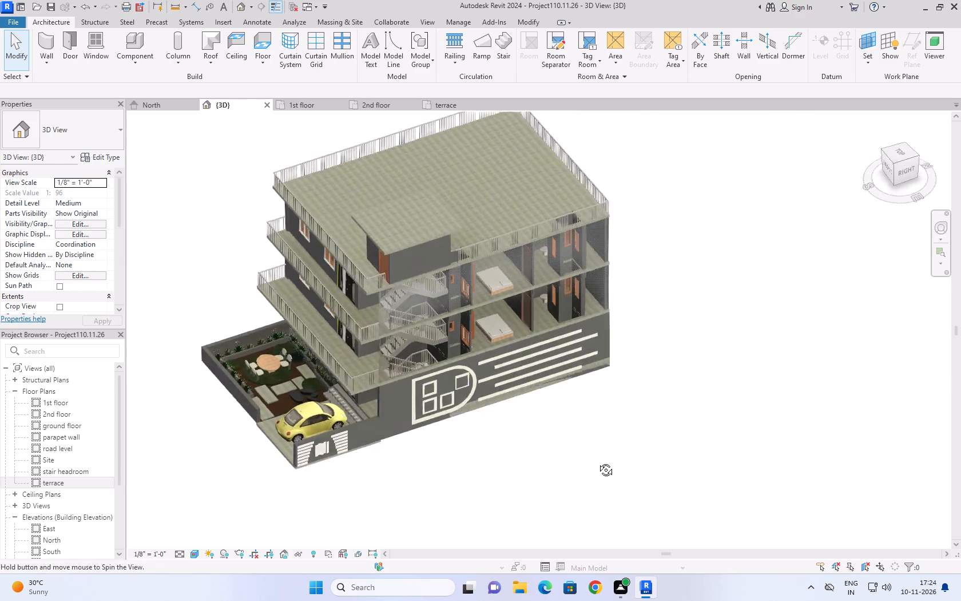
middle_click_drag(597, 461, 523, 316, "shift")
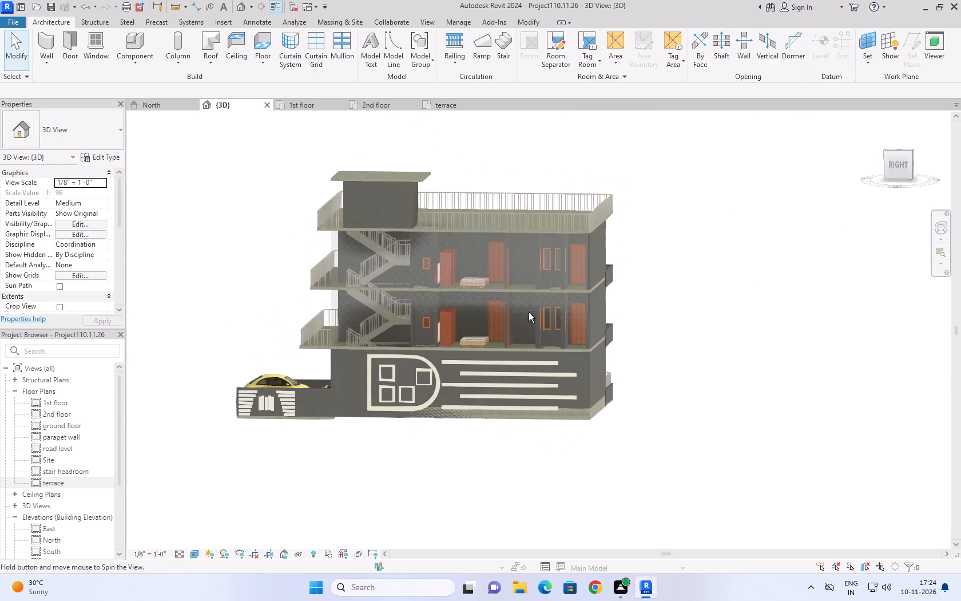
scroll(558, 282, "up", 3)
scroll(277, 311, "up", 5)
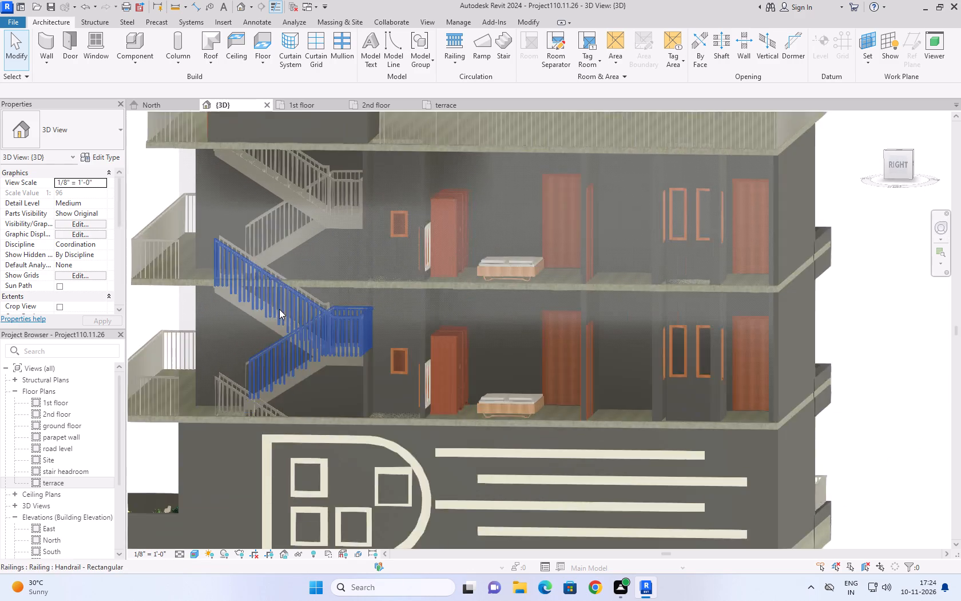
scroll(295, 304, "down", 9)
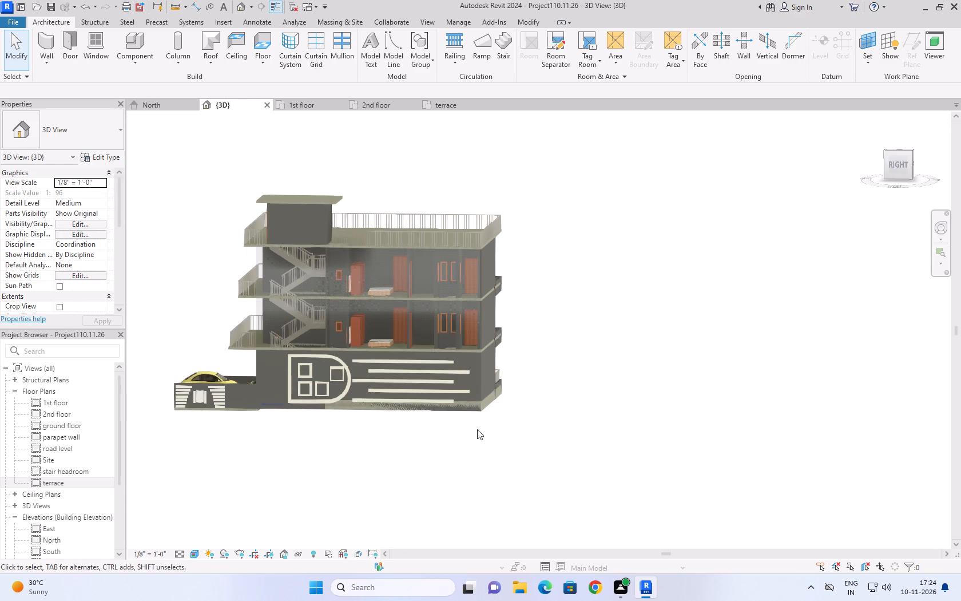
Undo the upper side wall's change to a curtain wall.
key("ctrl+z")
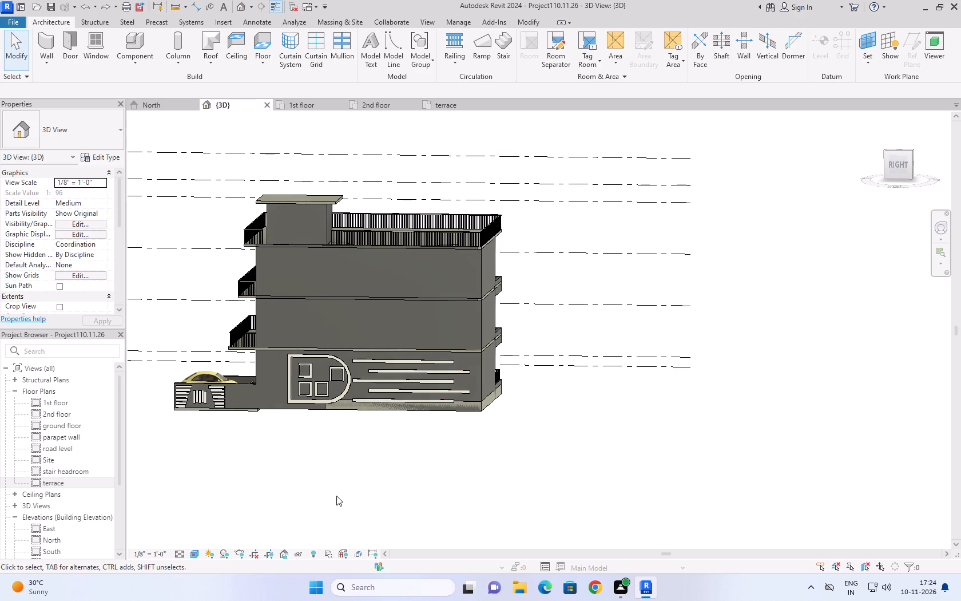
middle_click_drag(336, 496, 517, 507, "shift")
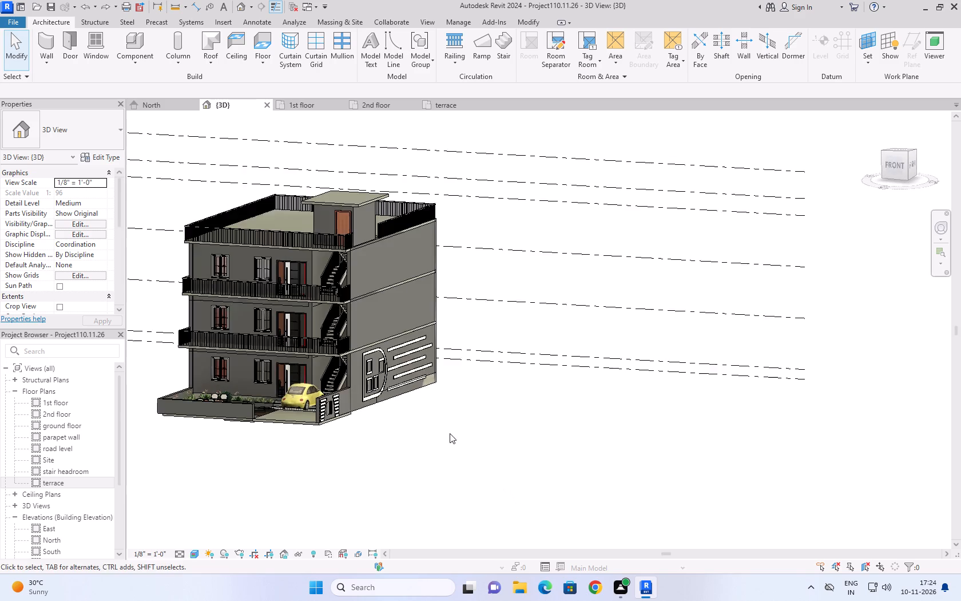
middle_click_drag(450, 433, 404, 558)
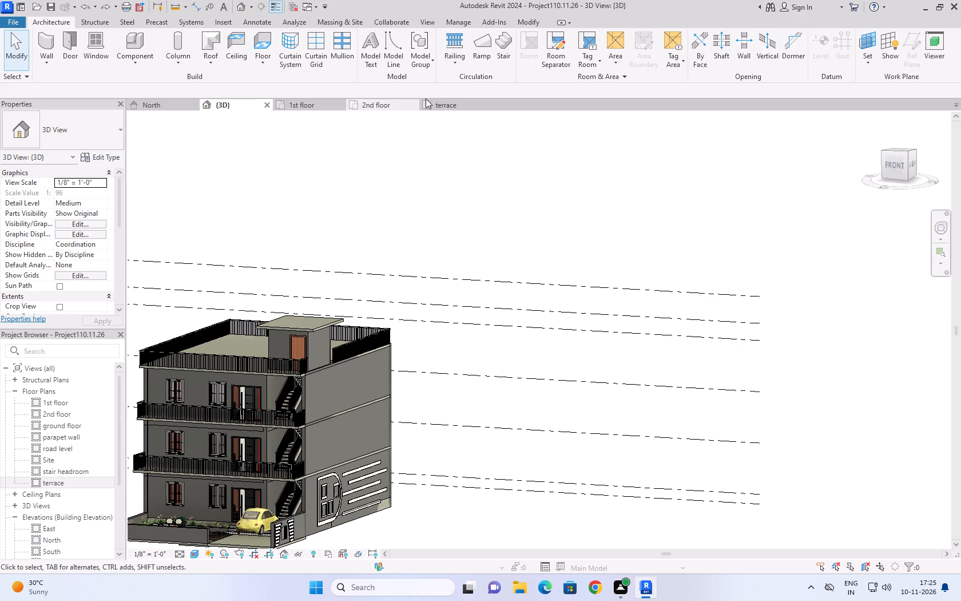
Examine the terrace and ground floor plans, checking the long exterior wall beside the staircase and shafts.
left_click(445, 107)
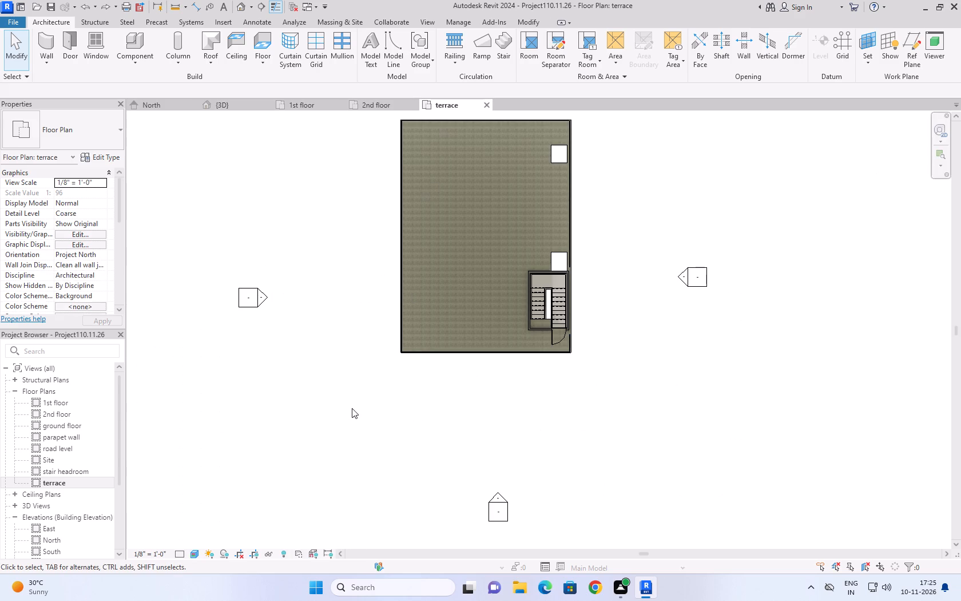
double_click(55, 426)
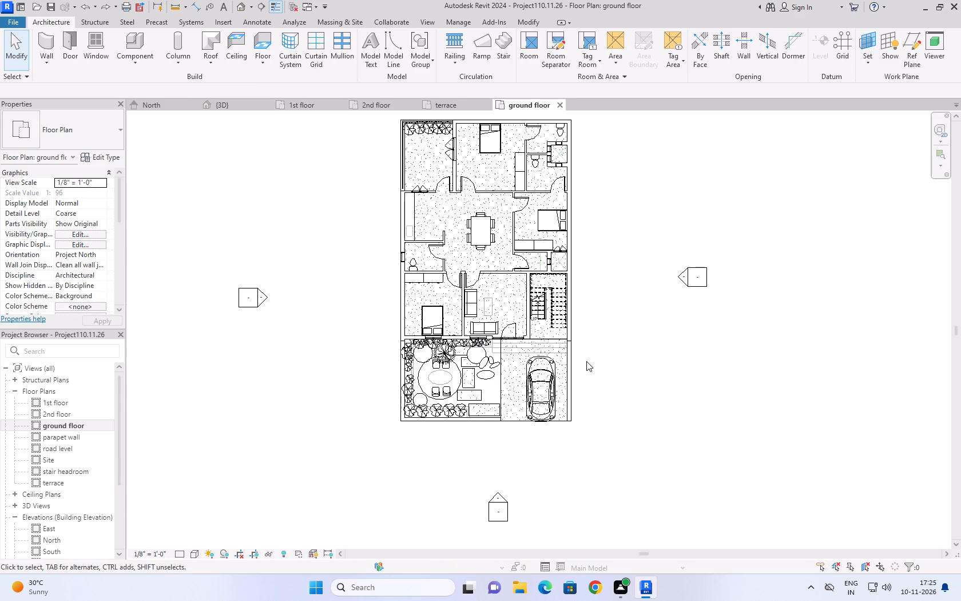
middle_click_drag(602, 246, 584, 362)
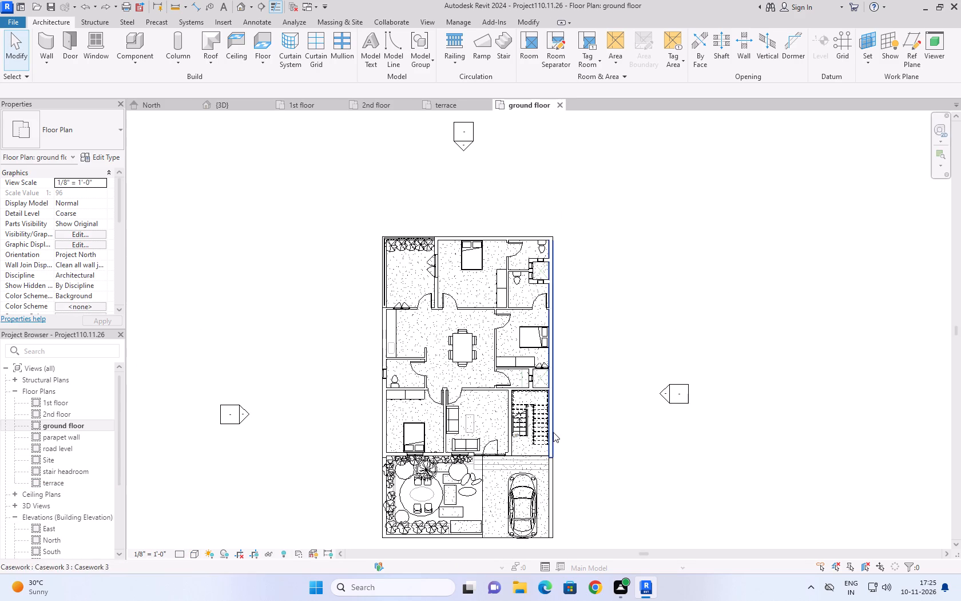
left_click(553, 433)
left_click(593, 403)
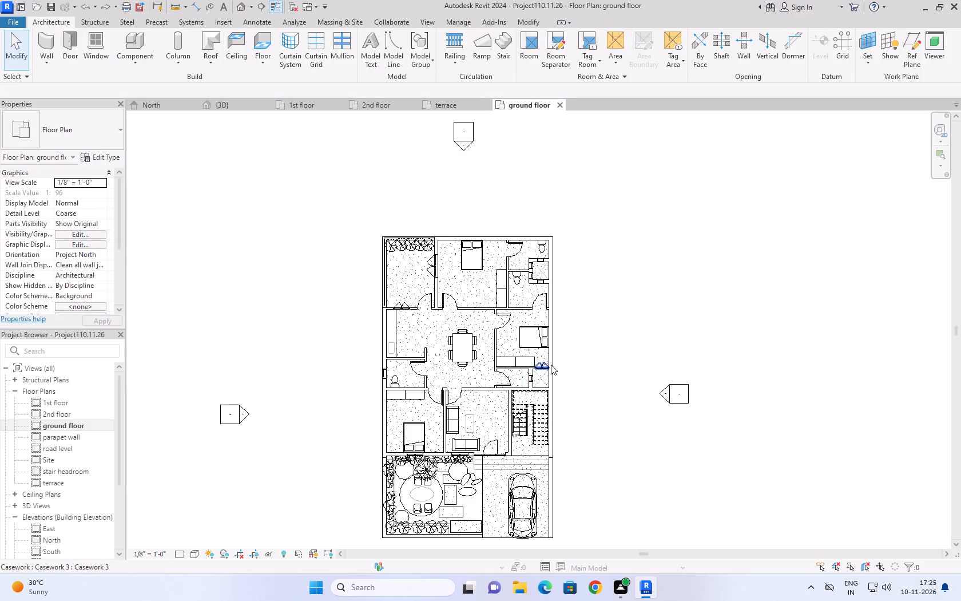
scroll(550, 363, "up", 10)
left_click(645, 305)
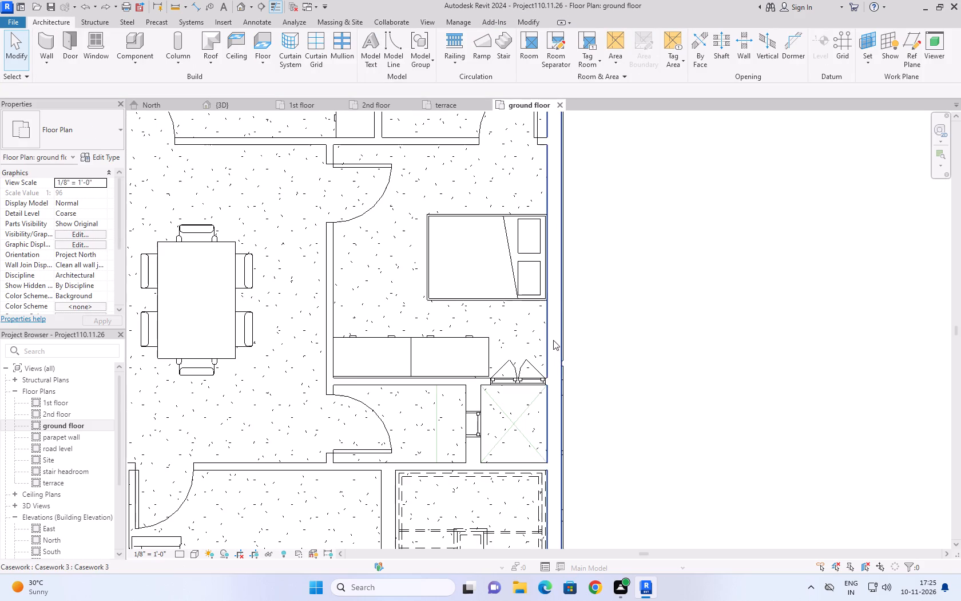
left_click(553, 340)
scroll(650, 280, "down", 8)
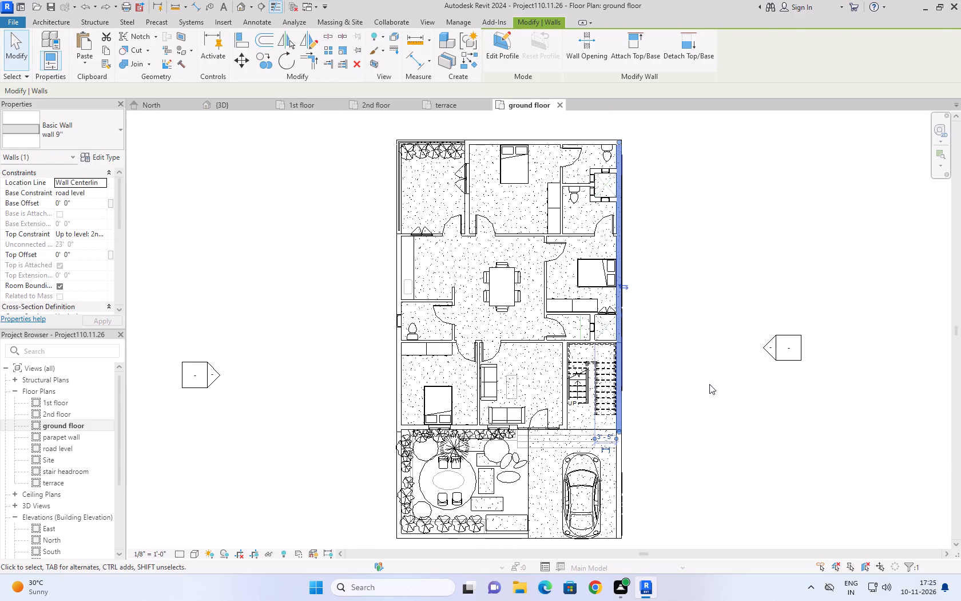
left_click(709, 384)
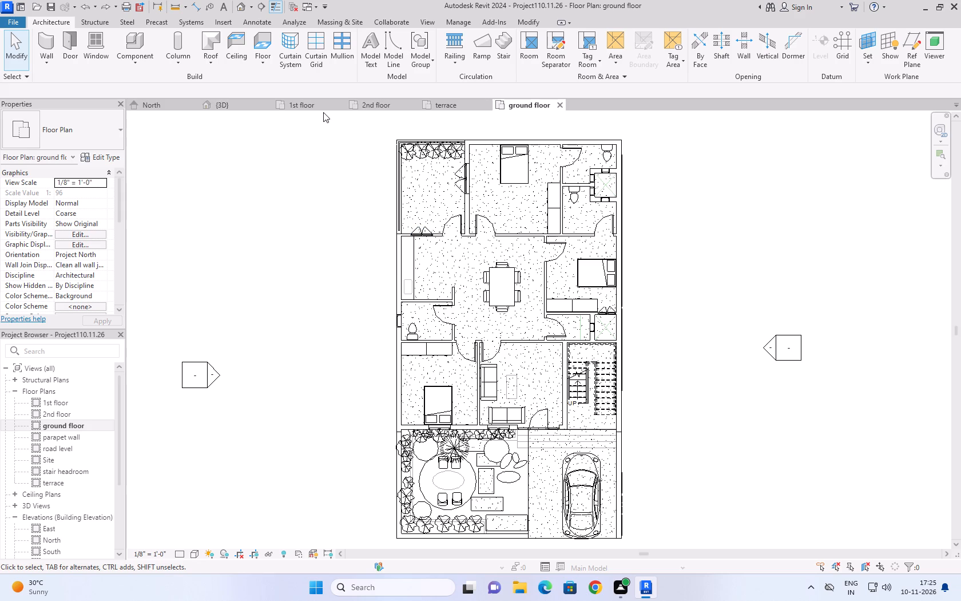
Review the 1st floor and 2nd floor plans, inspecting the 2nd floor double casement window at the shaft beside the staircase.
left_click(228, 107)
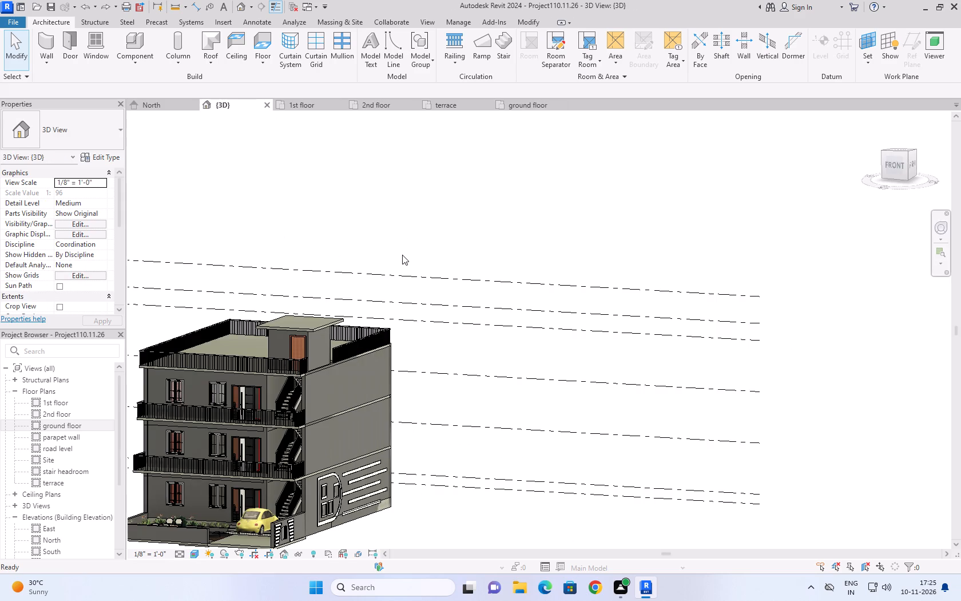
left_click(305, 104)
middle_click_drag(318, 230, 231, 330)
scroll(231, 330, "down", 3)
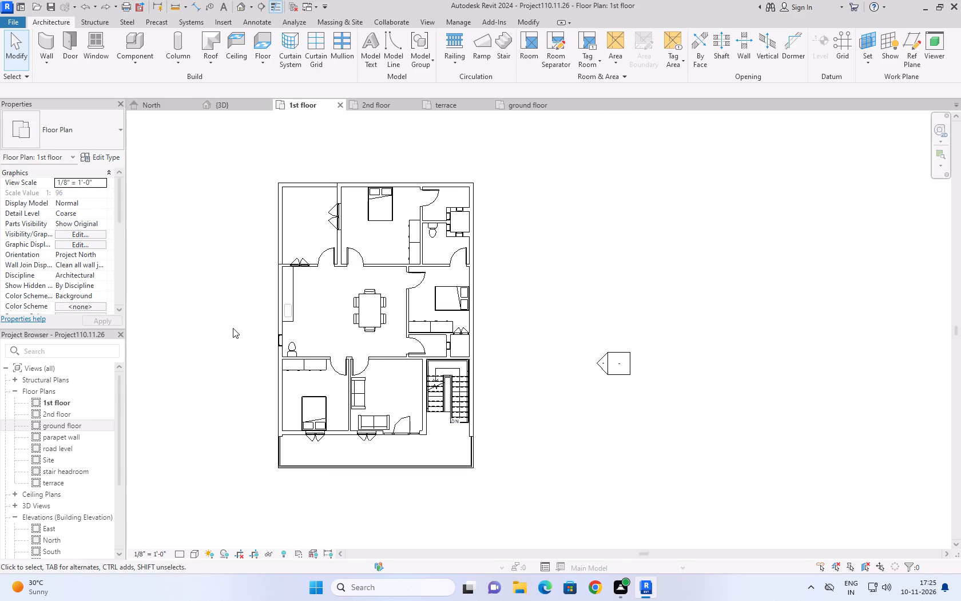
left_click(371, 109)
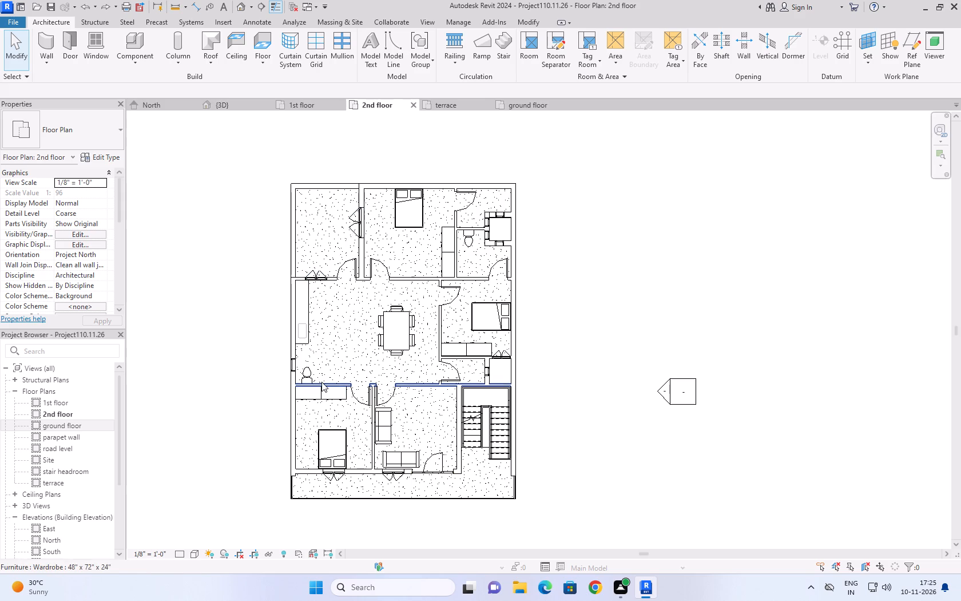
scroll(496, 375, "up", 3)
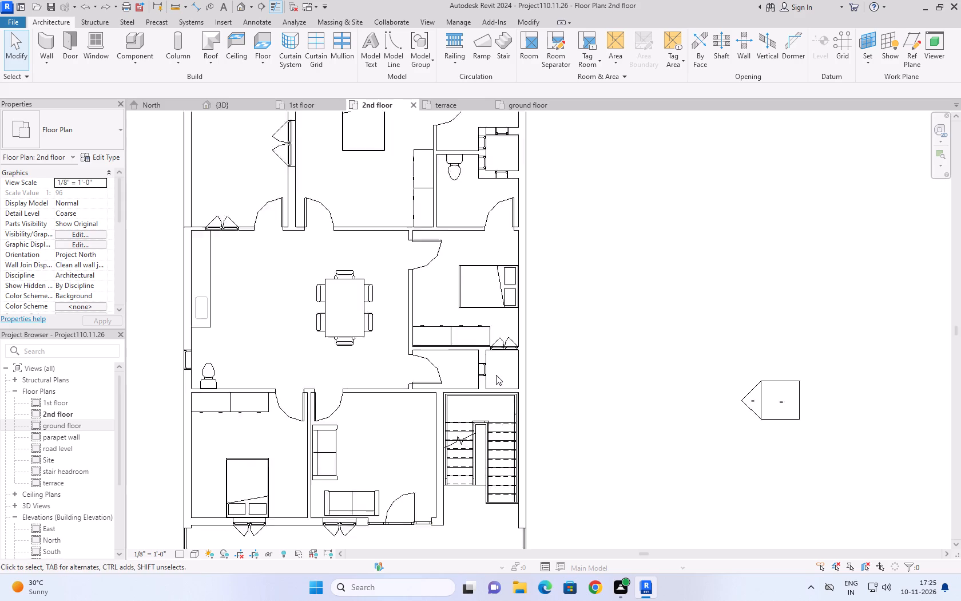
scroll(496, 375, "up", 6)
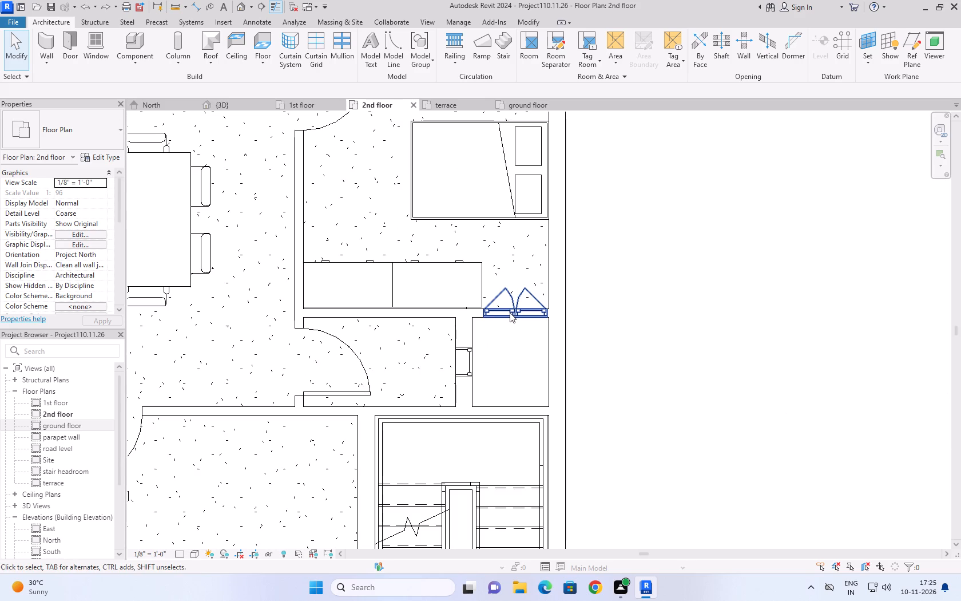
left_click(510, 313)
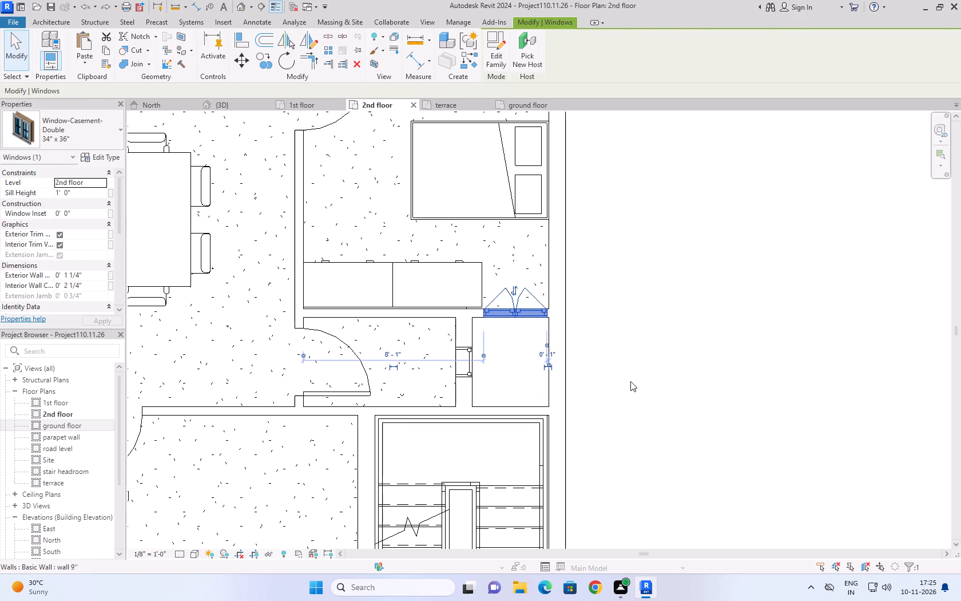
left_click(630, 381)
scroll(661, 397, "down", 4)
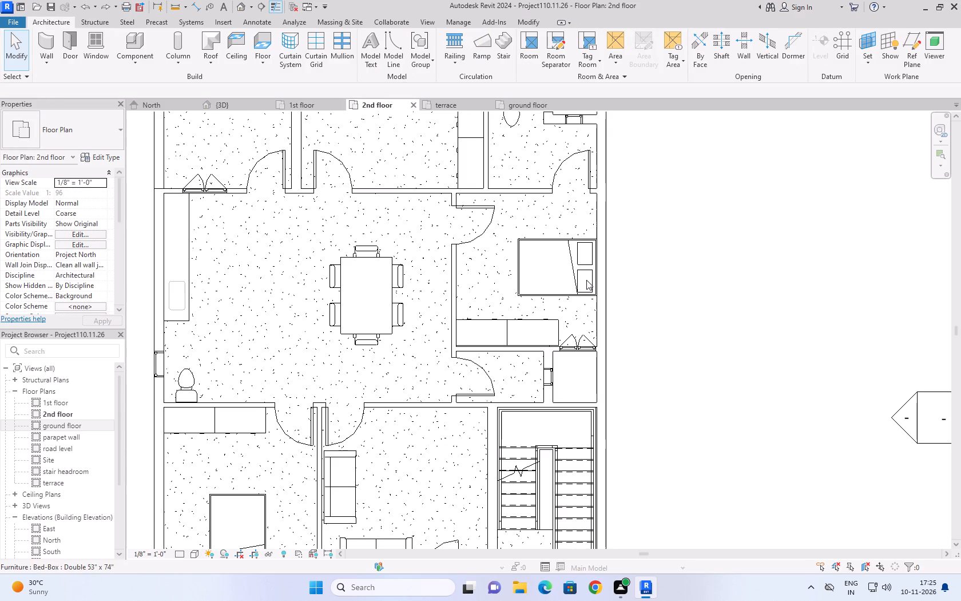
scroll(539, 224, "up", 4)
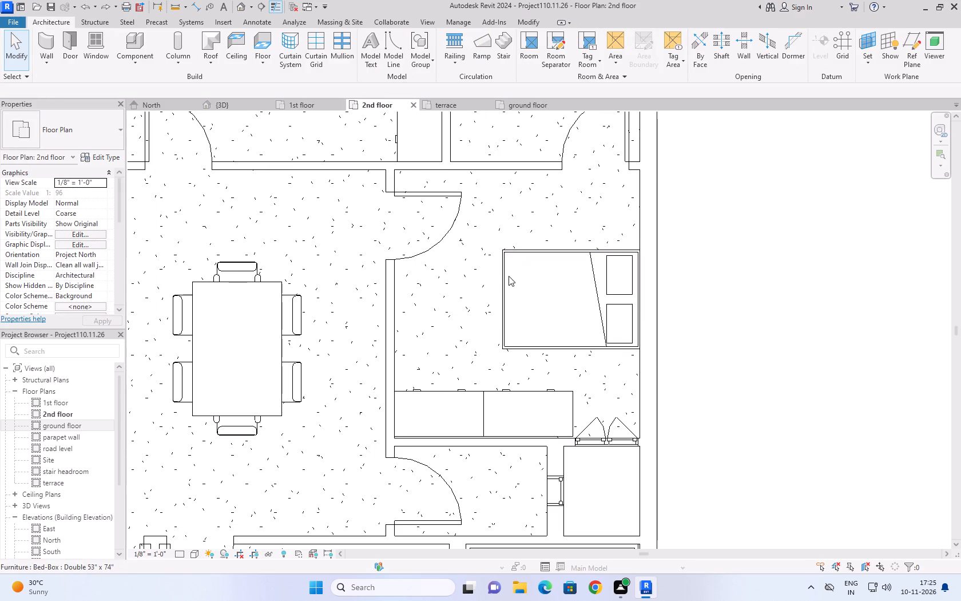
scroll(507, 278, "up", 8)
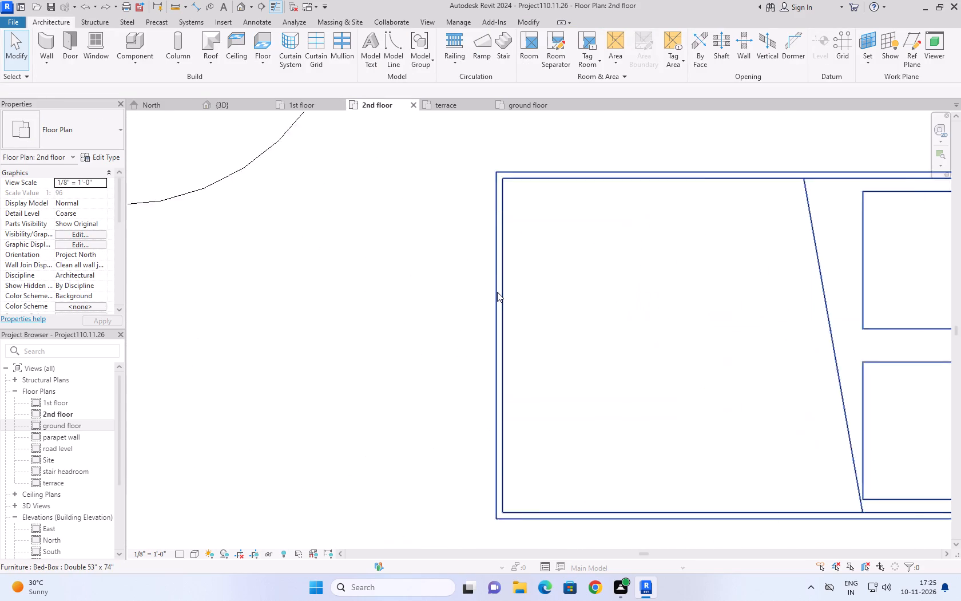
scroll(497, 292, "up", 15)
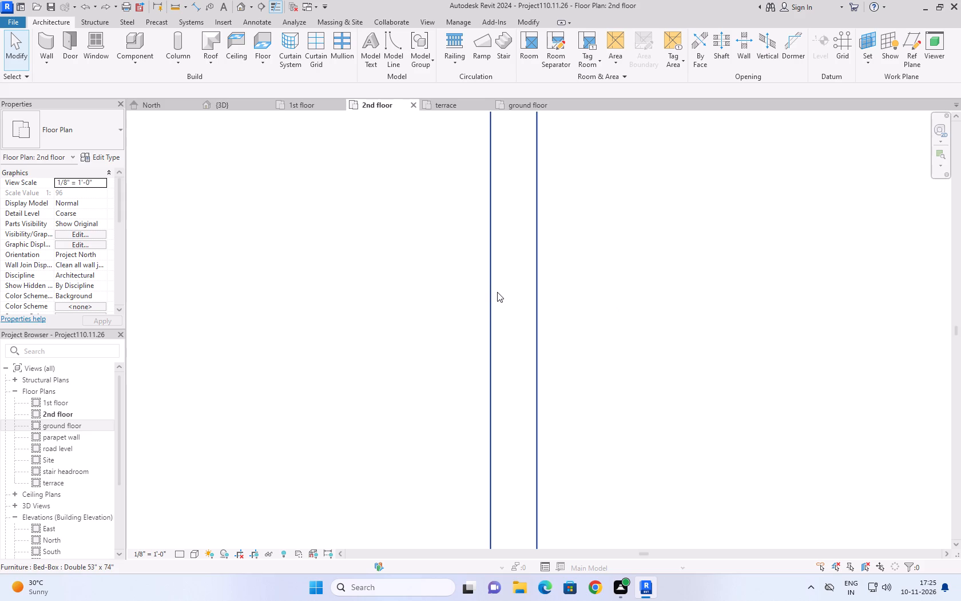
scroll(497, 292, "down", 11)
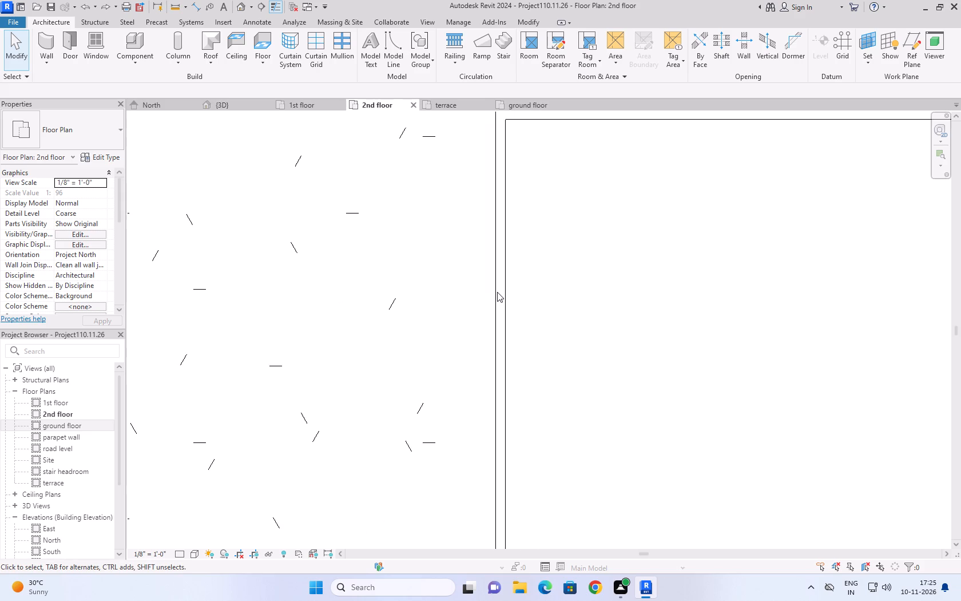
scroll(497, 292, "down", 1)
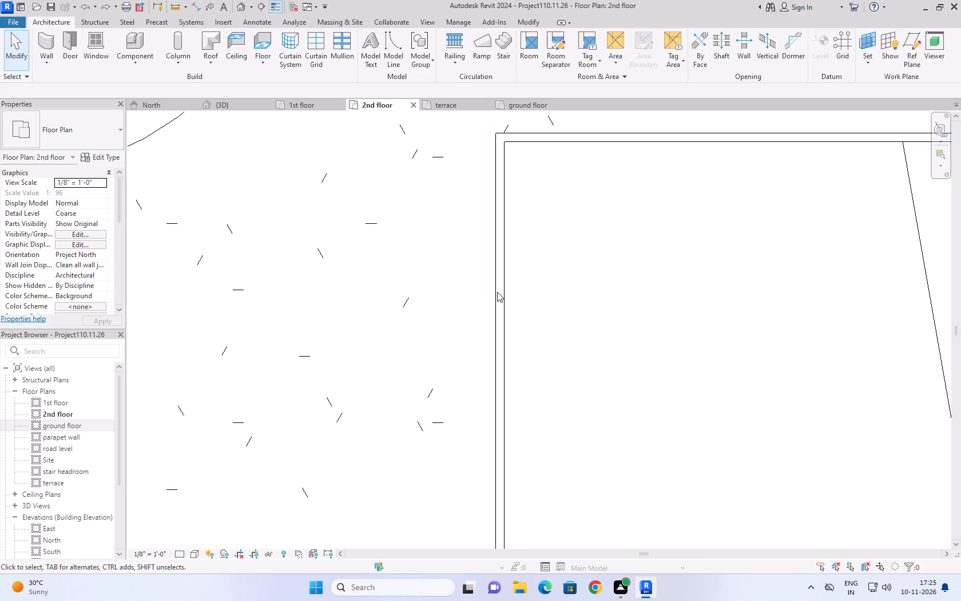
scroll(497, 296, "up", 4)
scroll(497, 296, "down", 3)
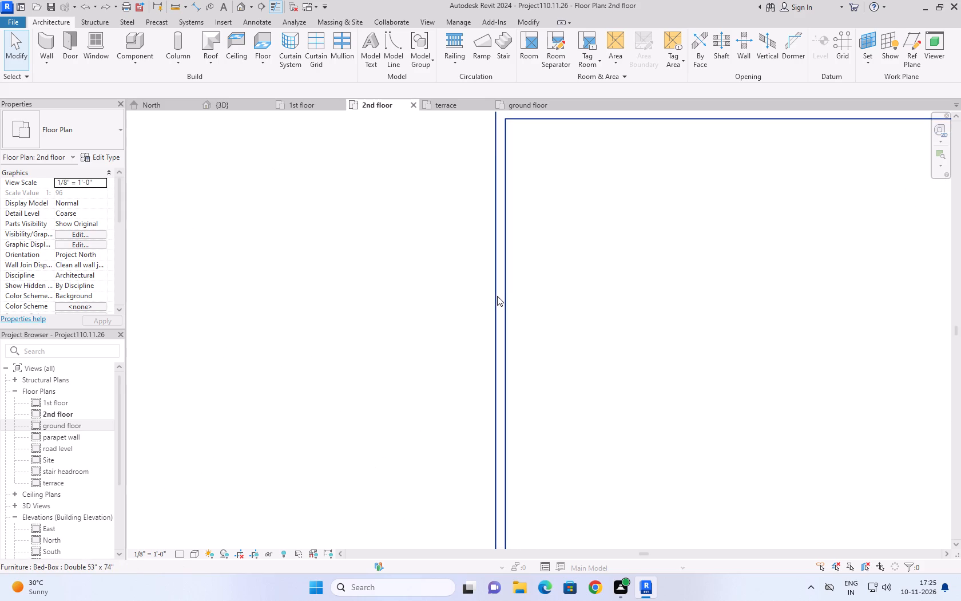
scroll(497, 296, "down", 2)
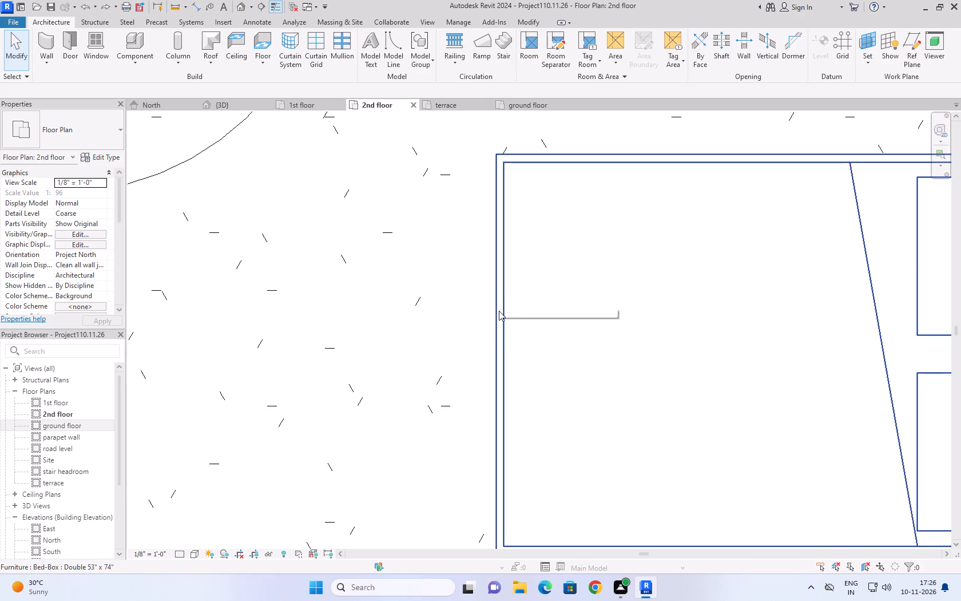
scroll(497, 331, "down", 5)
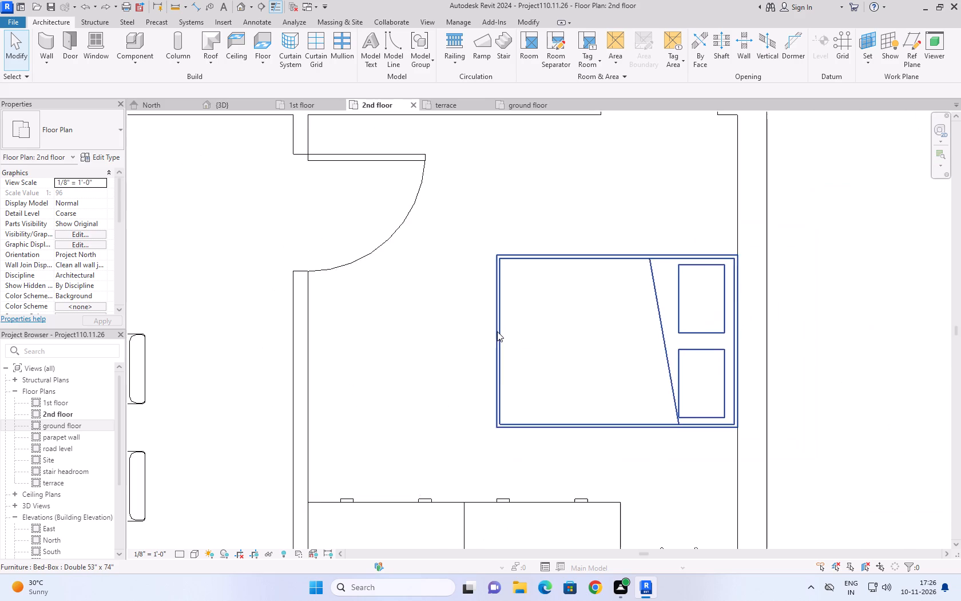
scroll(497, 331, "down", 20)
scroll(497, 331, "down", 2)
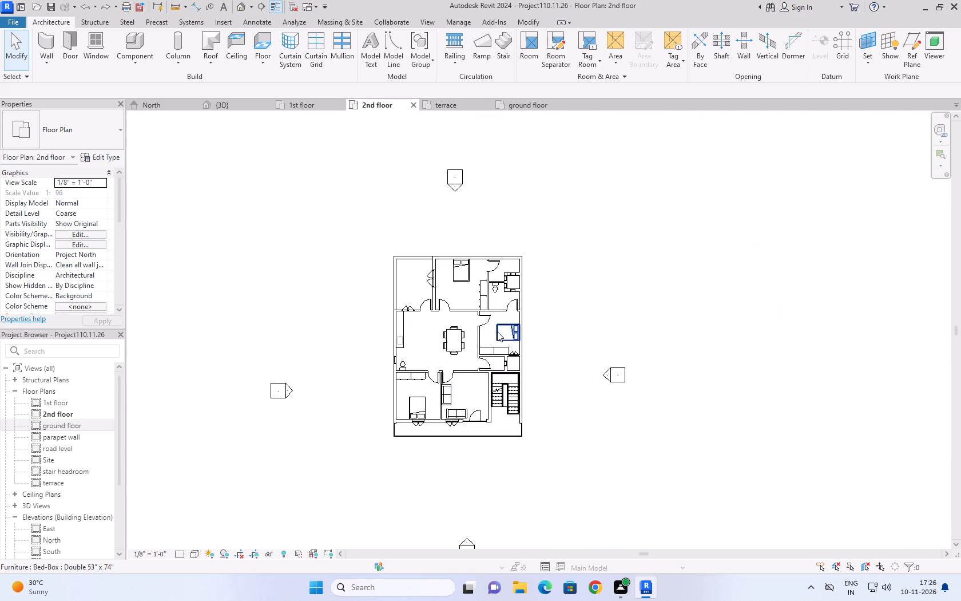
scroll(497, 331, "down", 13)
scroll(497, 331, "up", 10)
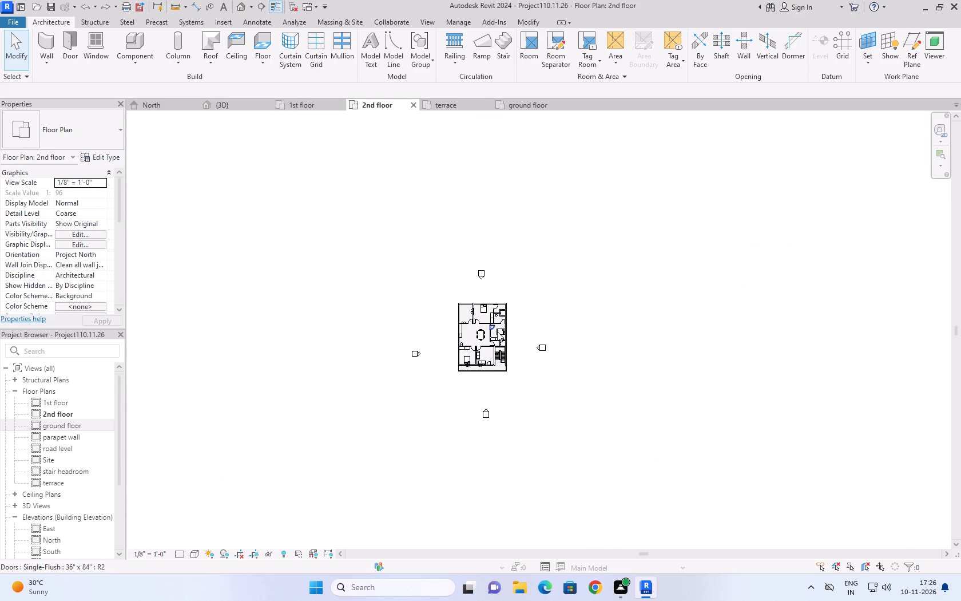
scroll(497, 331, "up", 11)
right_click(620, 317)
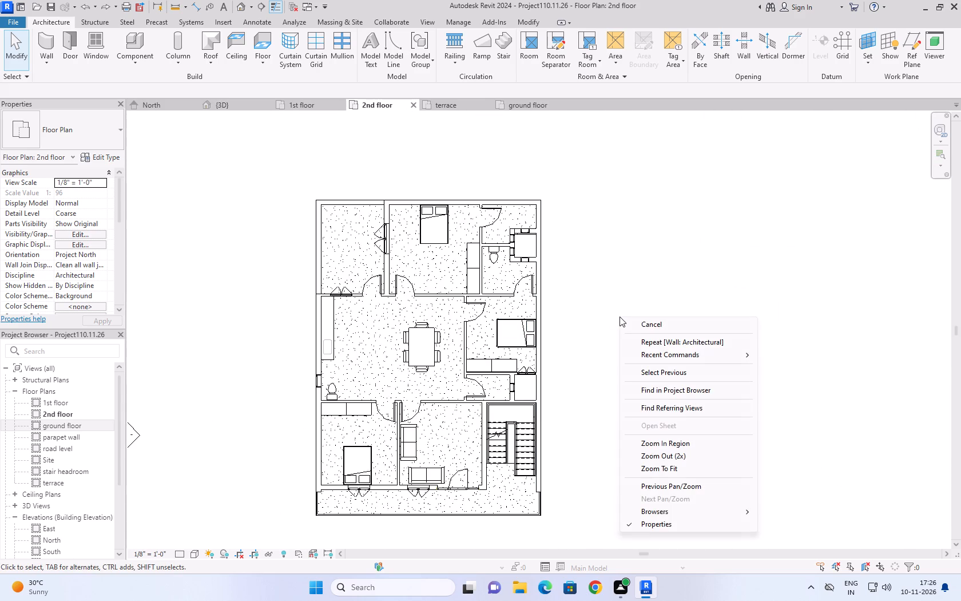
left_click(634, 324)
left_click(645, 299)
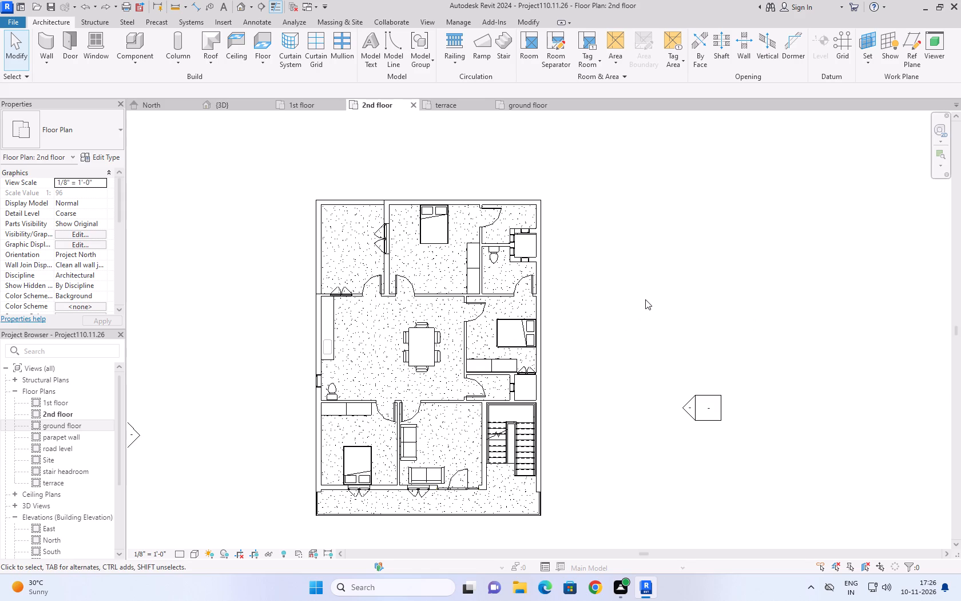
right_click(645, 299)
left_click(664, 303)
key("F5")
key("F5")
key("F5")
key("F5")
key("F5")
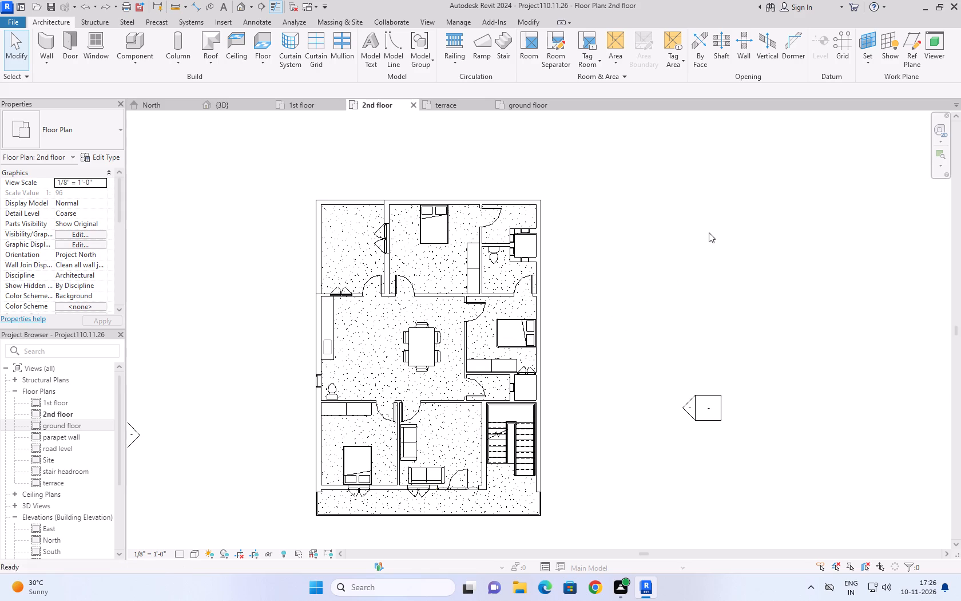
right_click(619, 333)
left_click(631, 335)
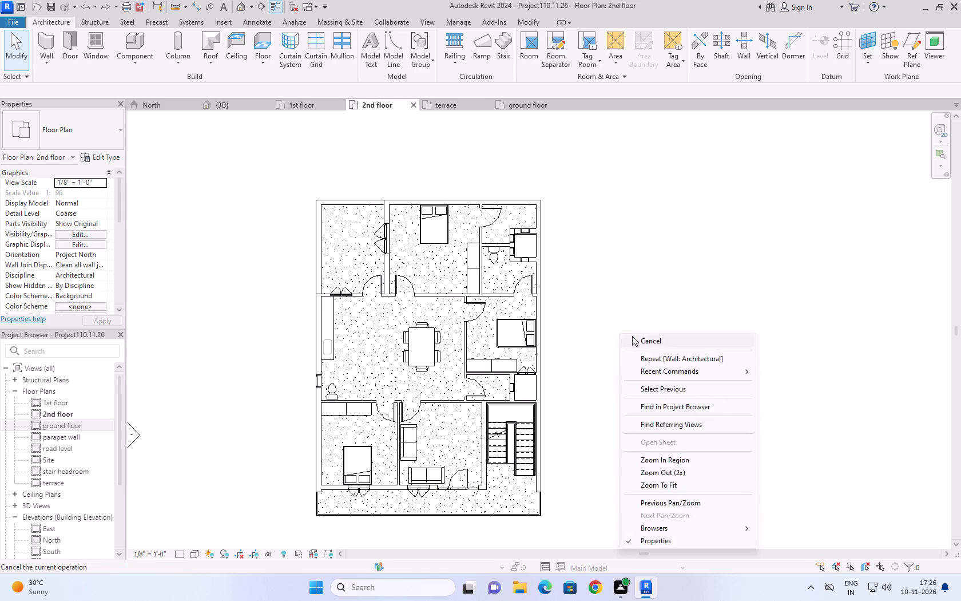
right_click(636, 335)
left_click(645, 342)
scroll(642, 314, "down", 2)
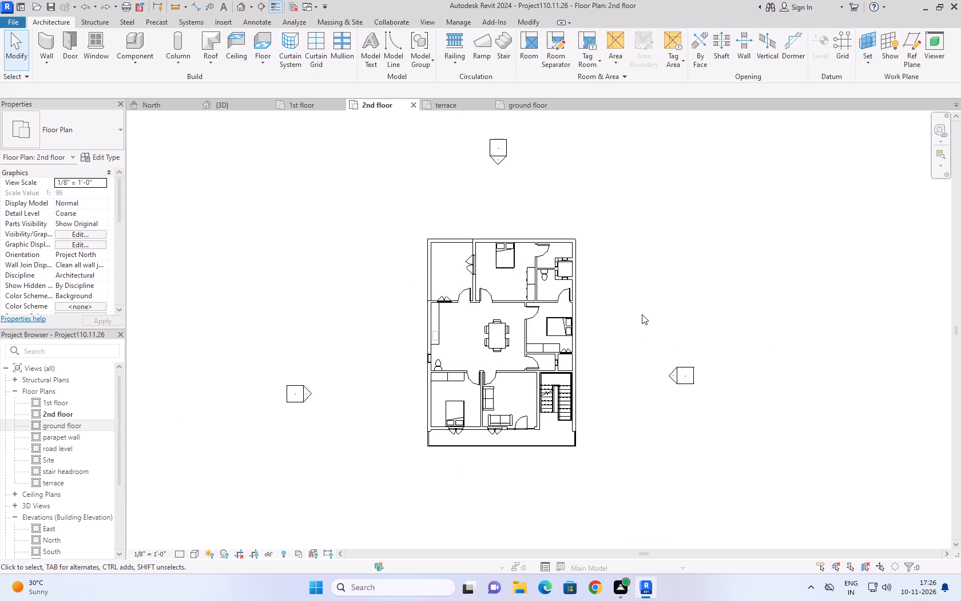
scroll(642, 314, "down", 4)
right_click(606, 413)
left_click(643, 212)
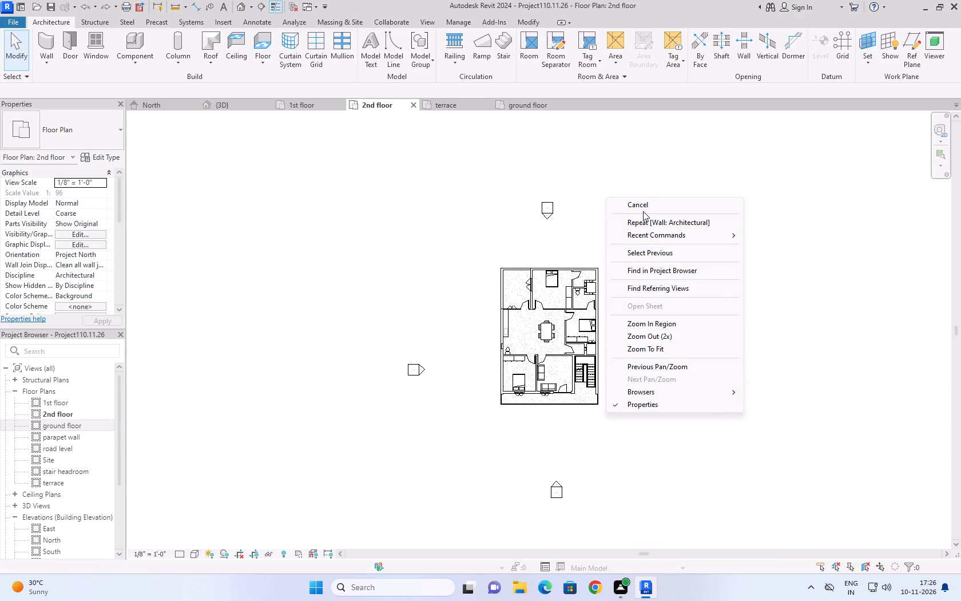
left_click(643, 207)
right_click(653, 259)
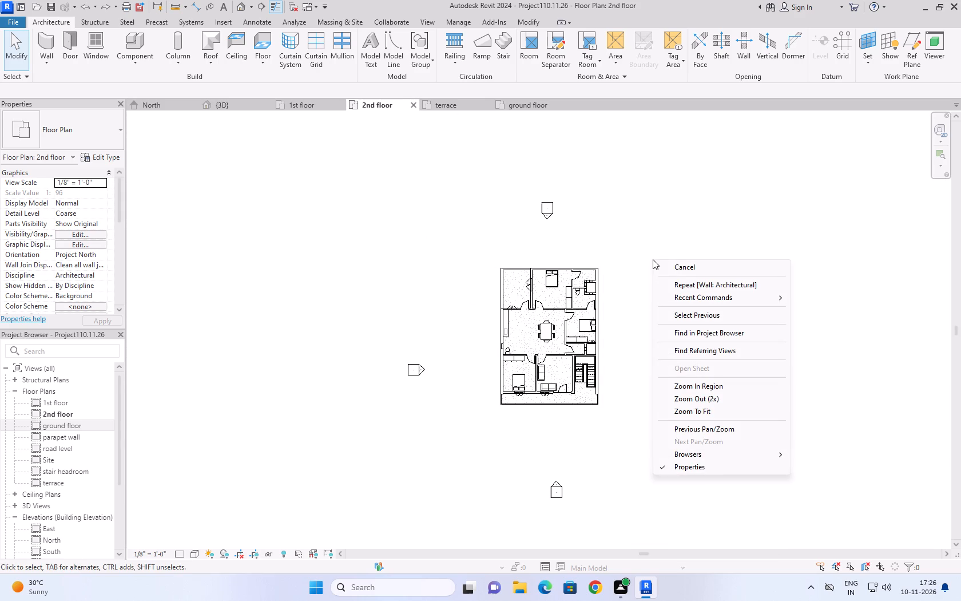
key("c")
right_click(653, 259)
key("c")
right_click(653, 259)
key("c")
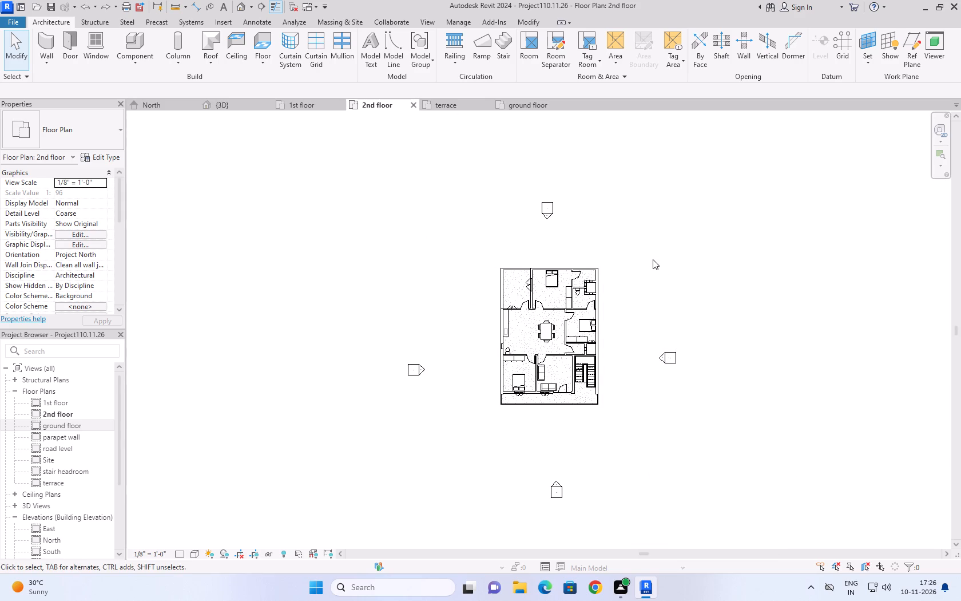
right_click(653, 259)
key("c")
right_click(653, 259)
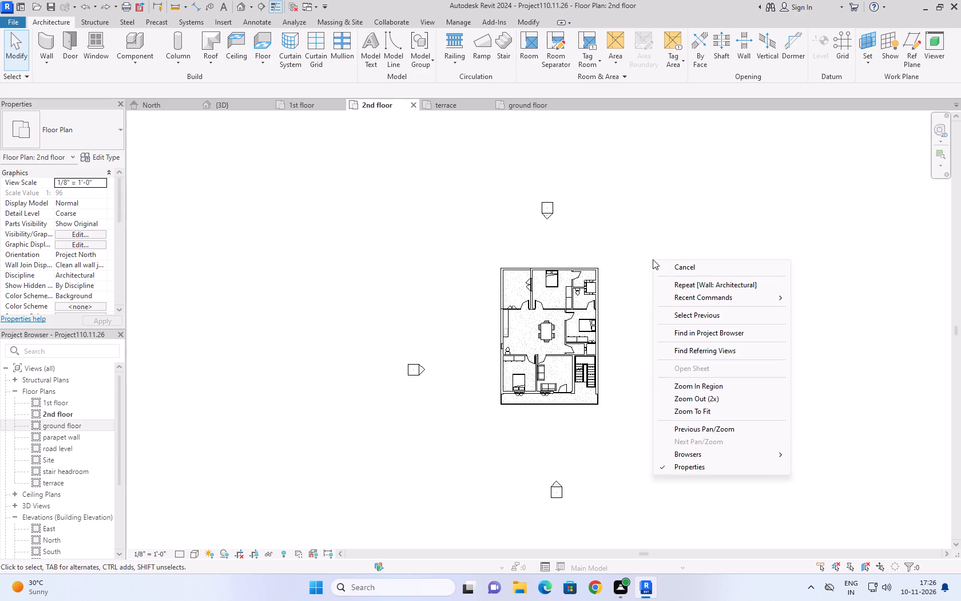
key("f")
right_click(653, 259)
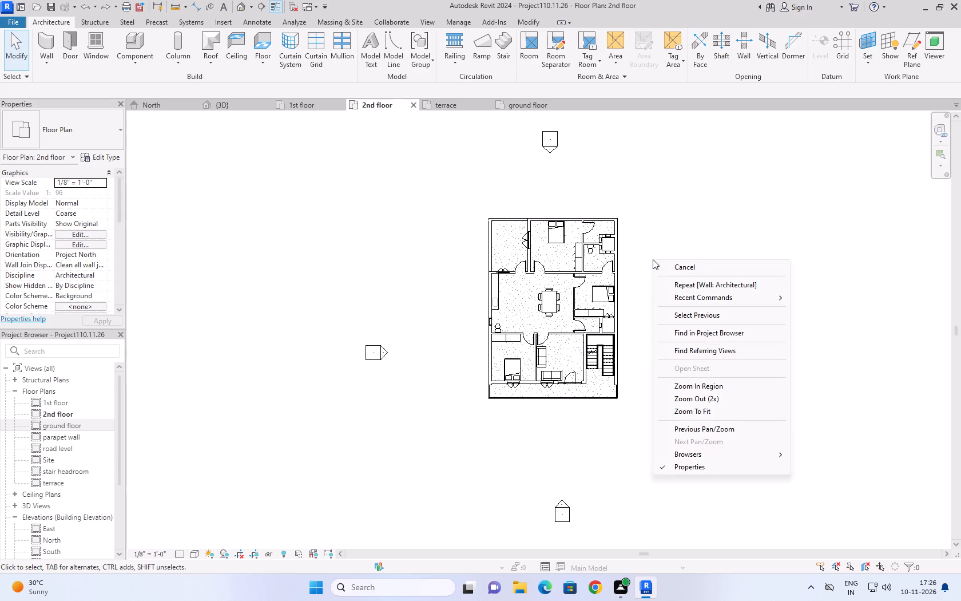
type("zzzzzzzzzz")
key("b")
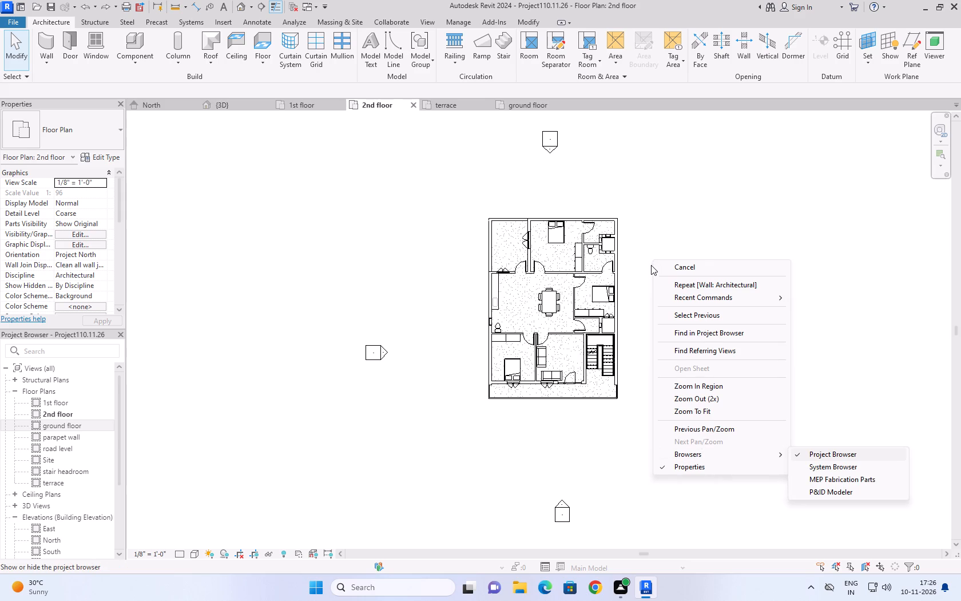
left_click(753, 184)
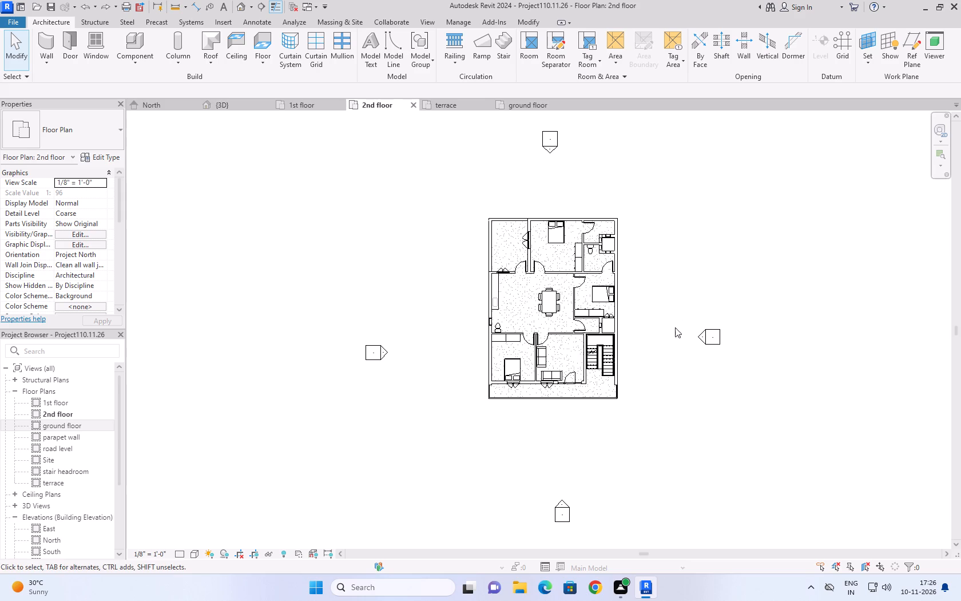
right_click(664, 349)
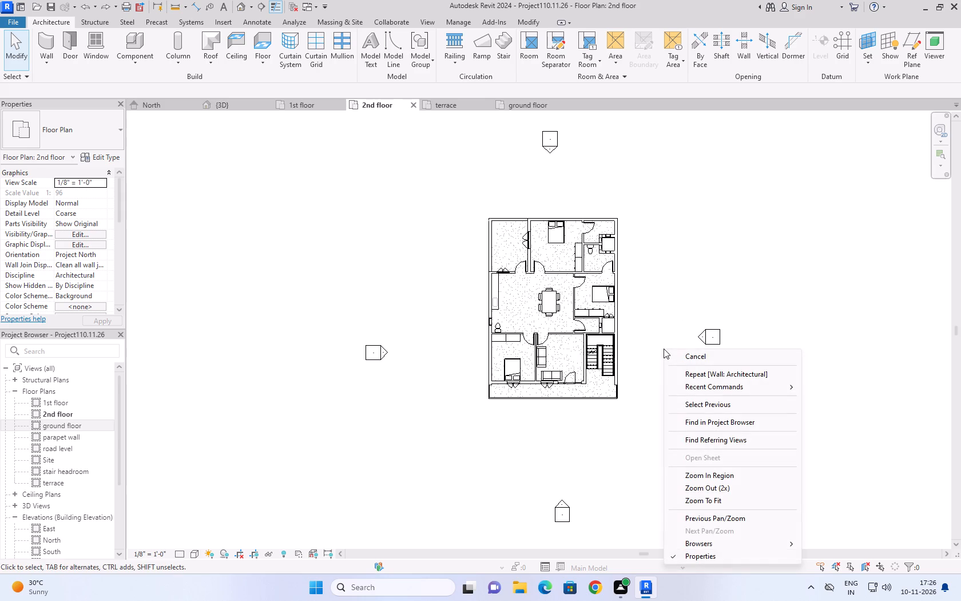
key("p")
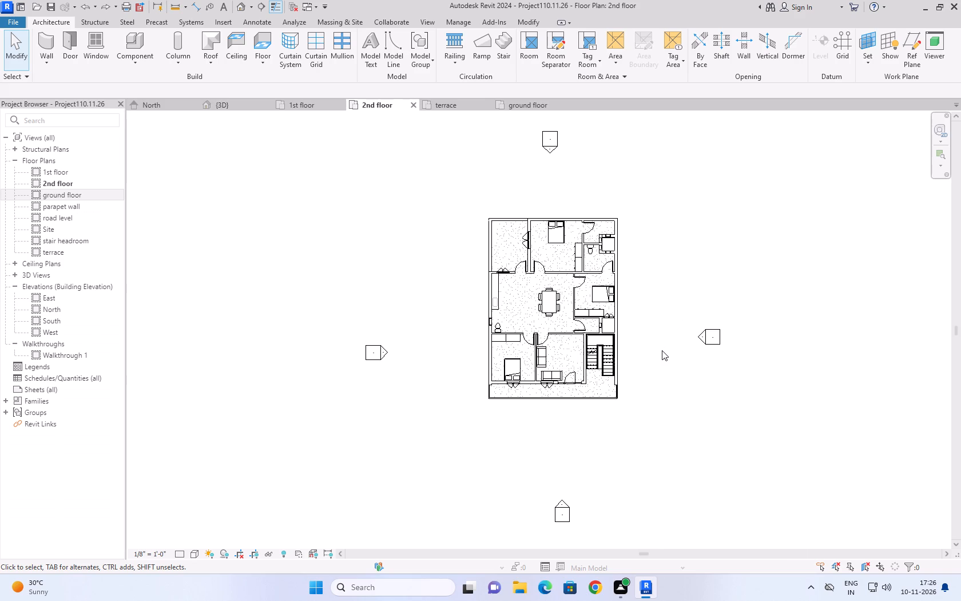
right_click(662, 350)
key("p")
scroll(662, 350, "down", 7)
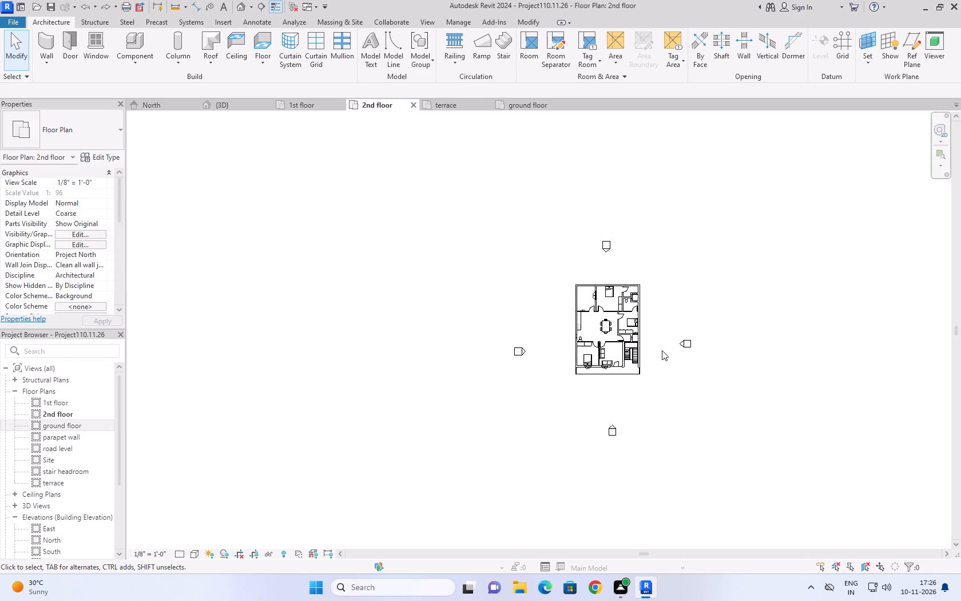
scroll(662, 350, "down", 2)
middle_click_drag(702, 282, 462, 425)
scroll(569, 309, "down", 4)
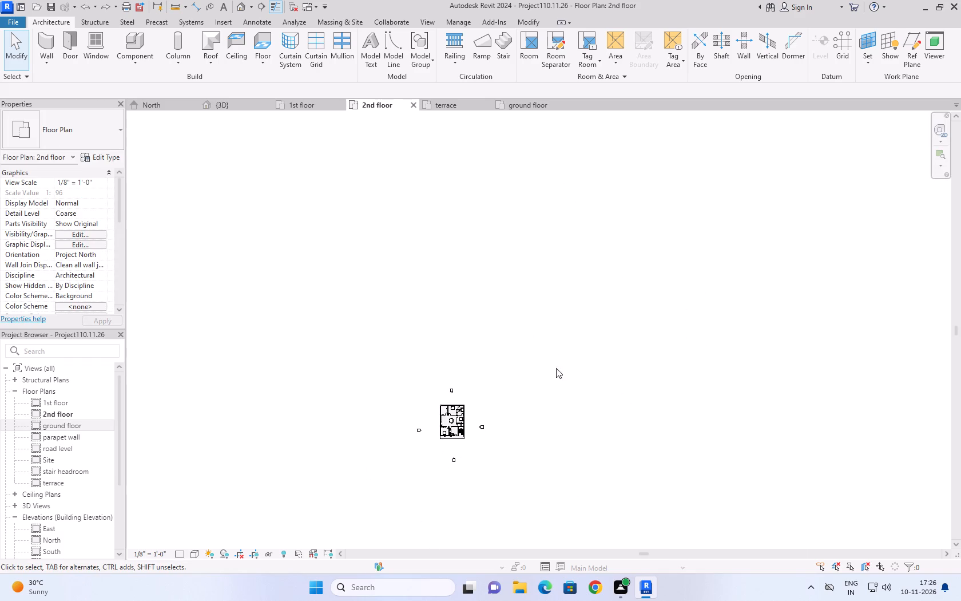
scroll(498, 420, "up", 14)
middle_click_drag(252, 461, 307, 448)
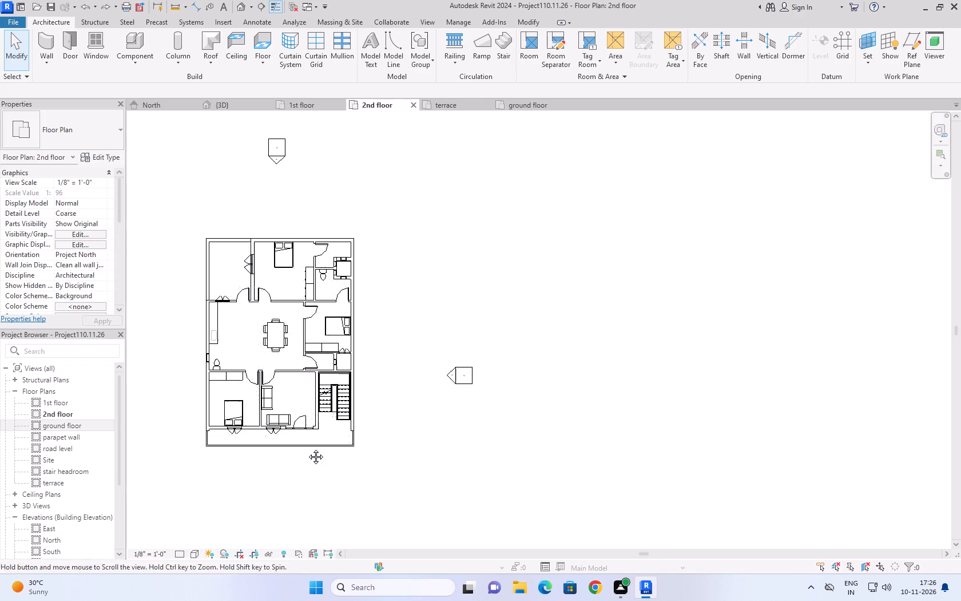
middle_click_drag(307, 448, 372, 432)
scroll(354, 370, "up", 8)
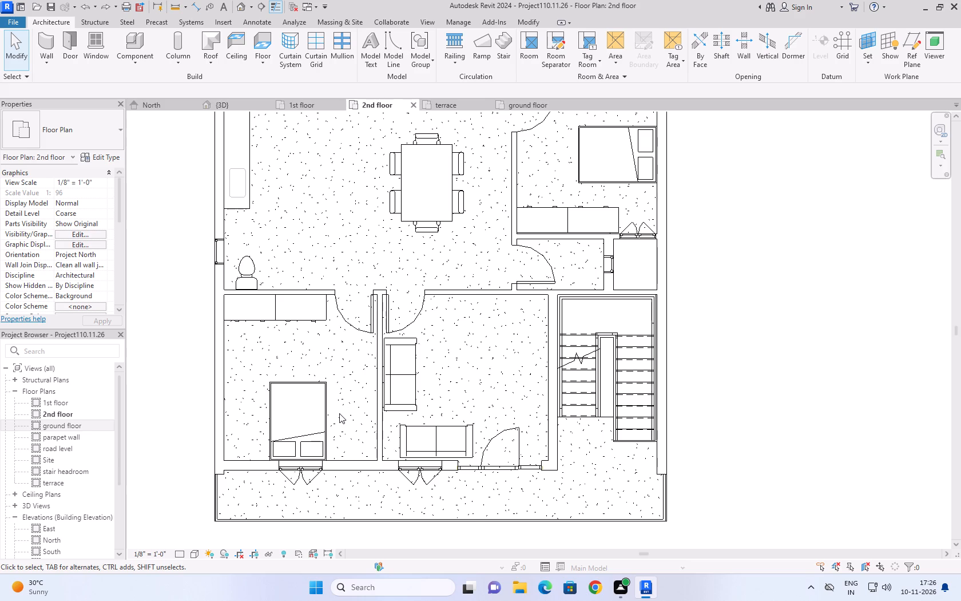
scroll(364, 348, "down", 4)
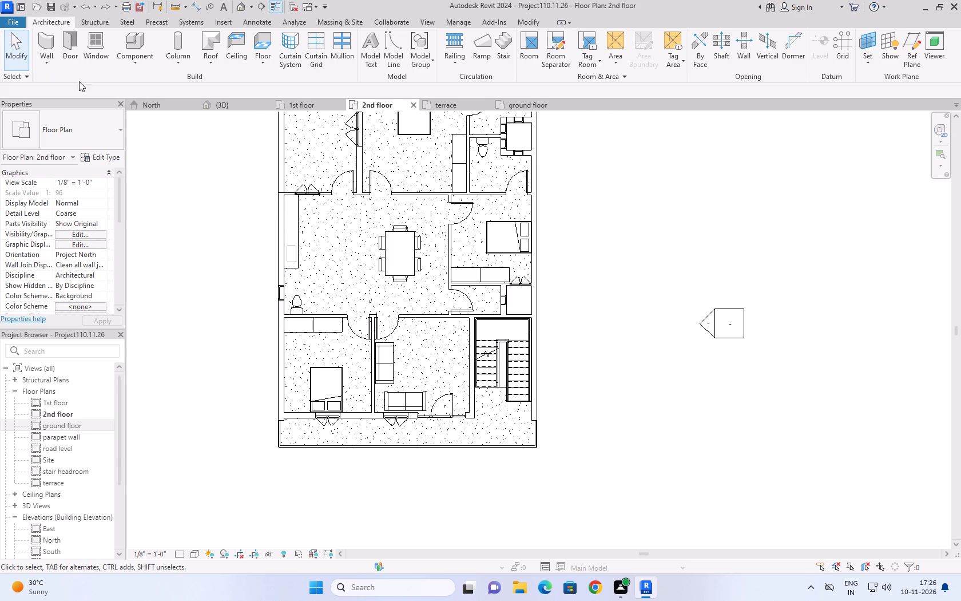
Load the TV - Flat Screen family from the US library's Furniture folder as a component for the 2nd floor plan.
left_click(146, 64)
left_click(152, 85)
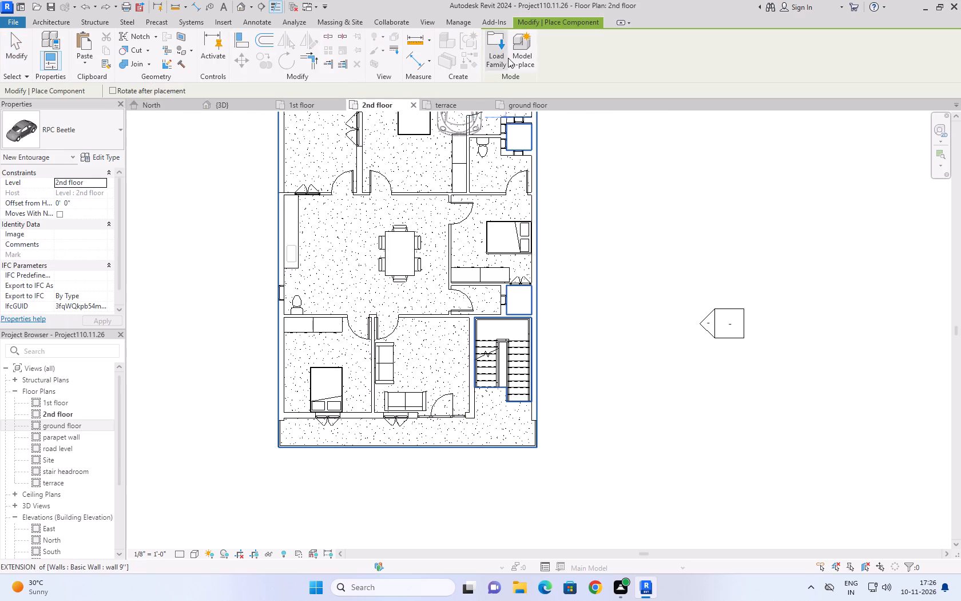
left_click(507, 37)
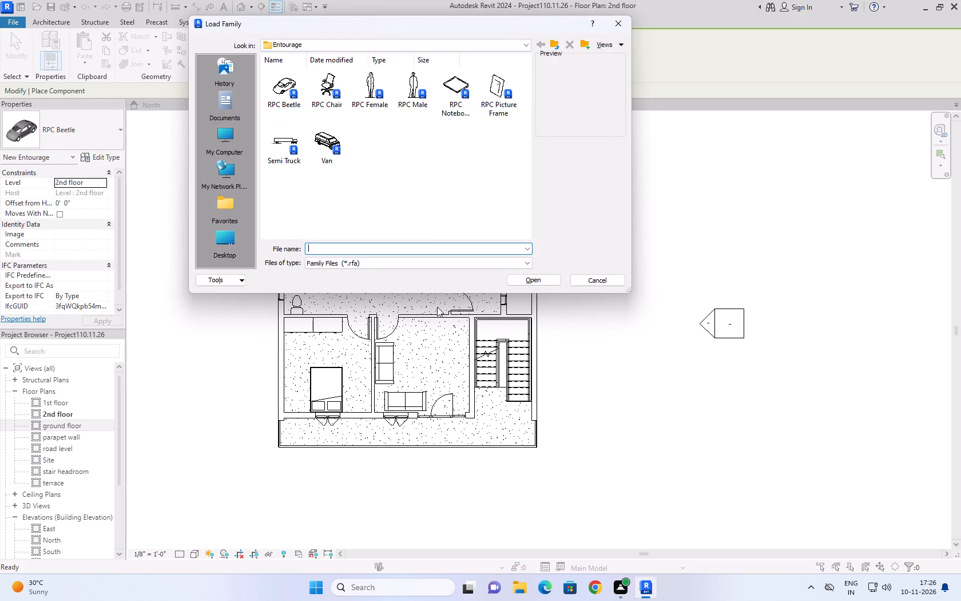
left_click(554, 43)
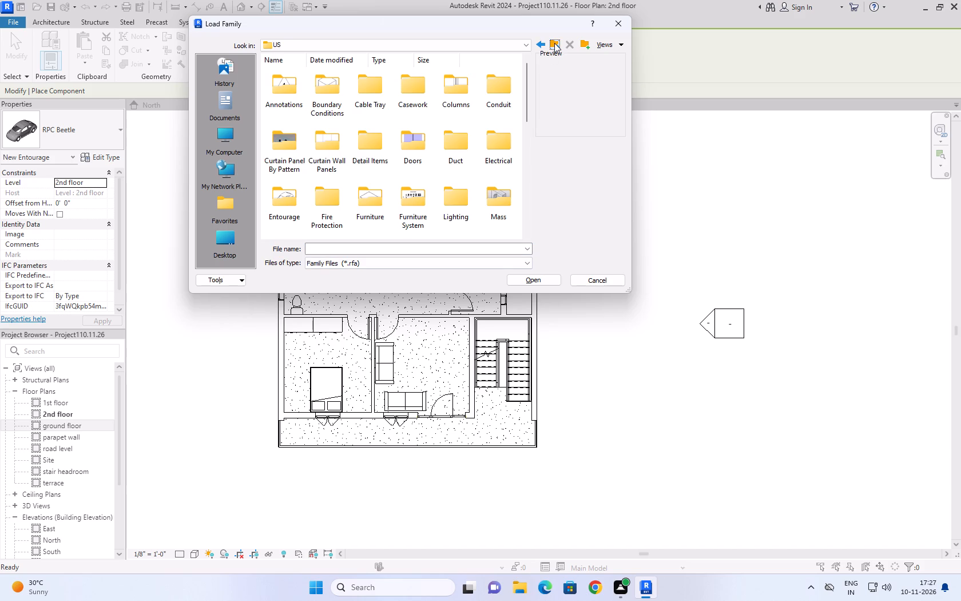
scroll(410, 219, "down", 2)
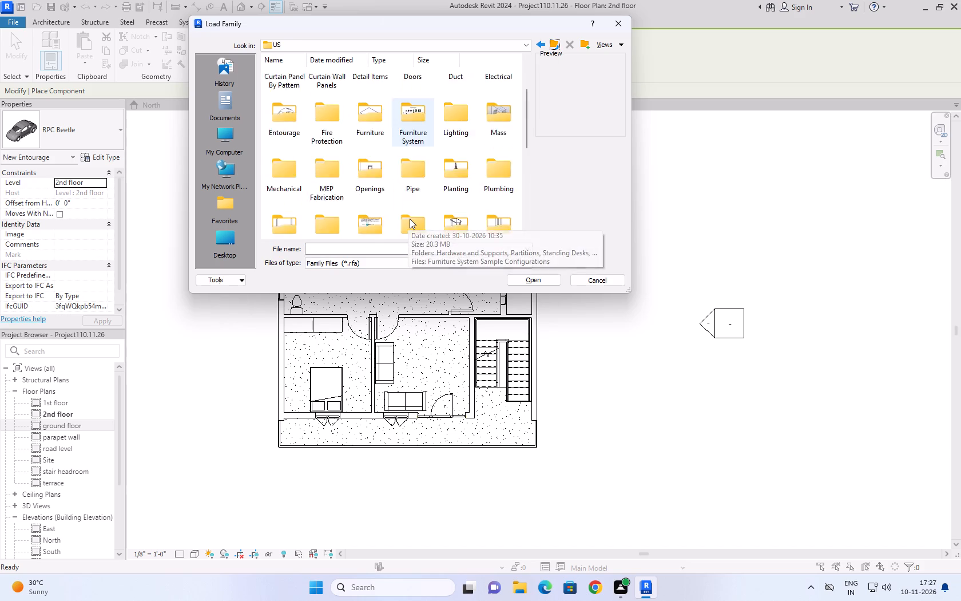
scroll(410, 219, "up", 1)
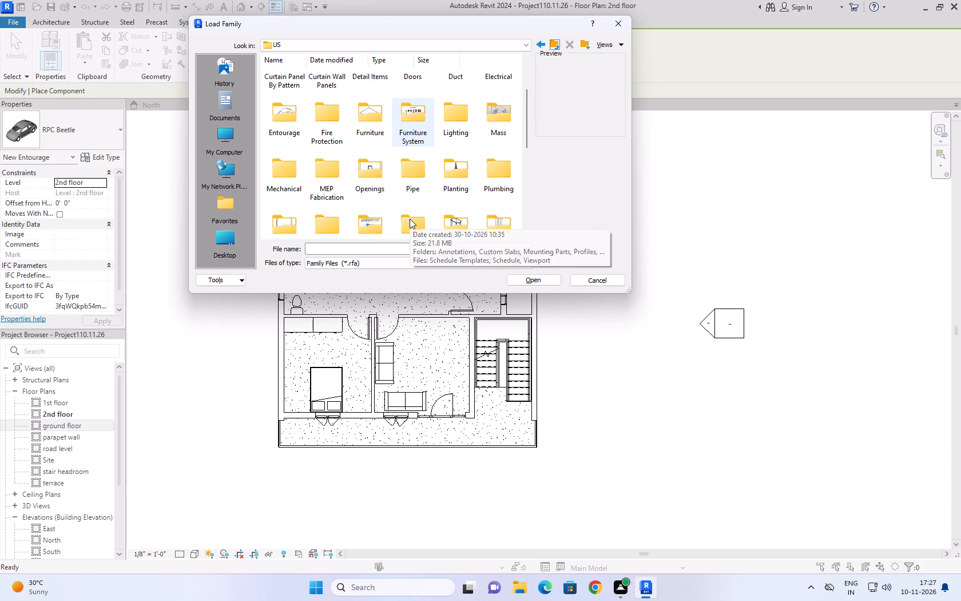
scroll(410, 219, "up", 8)
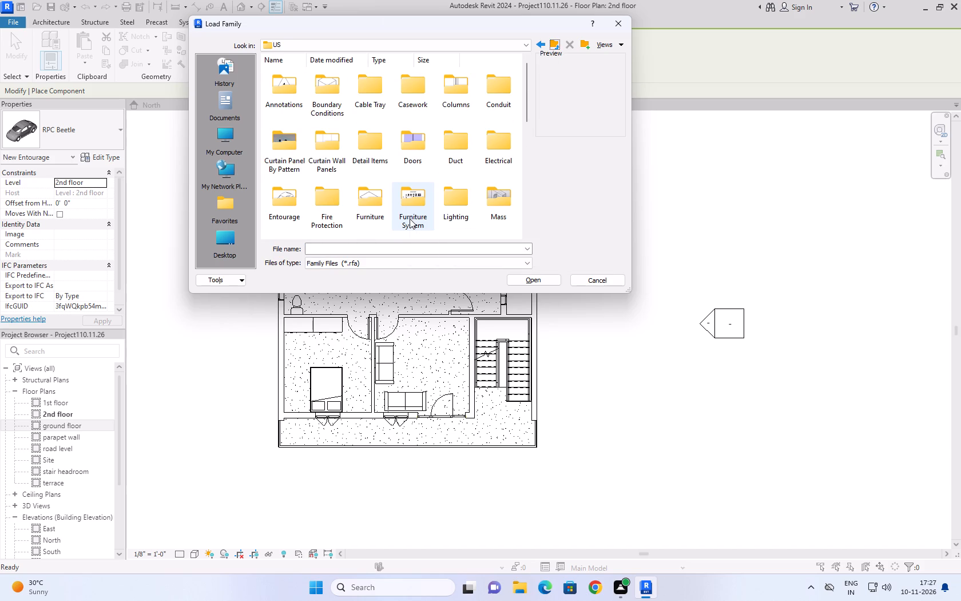
scroll(410, 209, "down", 1)
double_click(379, 128)
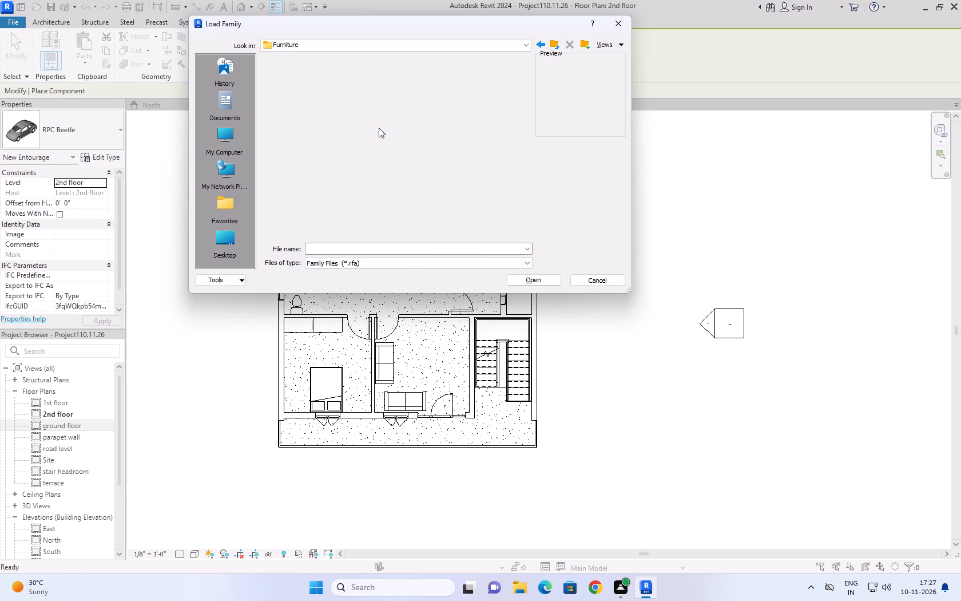
left_click(460, 141)
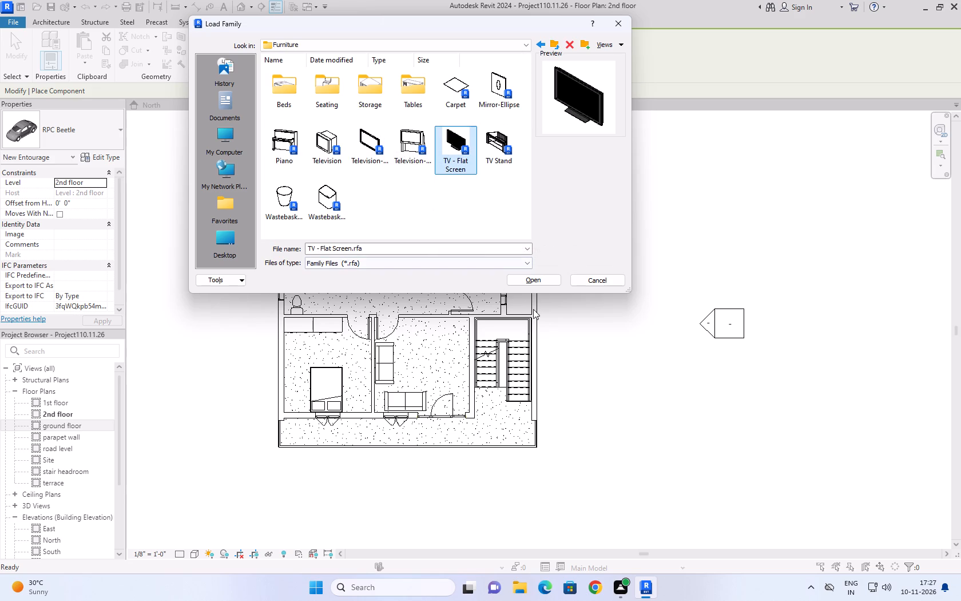
left_click(527, 284)
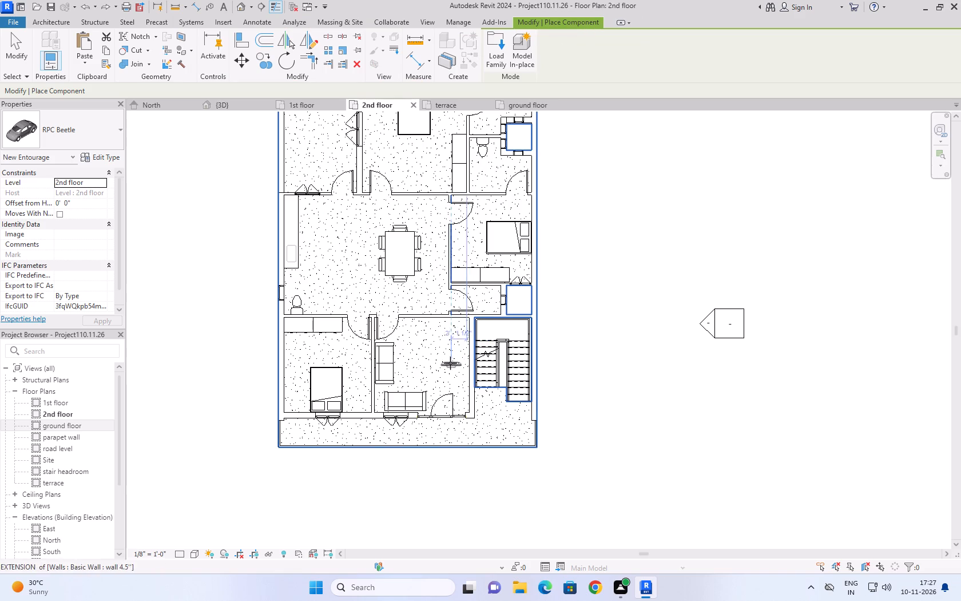
Place a rotated 50" TV - Flat Screen against the 2nd floor sitting room wall beside the staircase, facing the sofas.
scroll(445, 341, "up", 3)
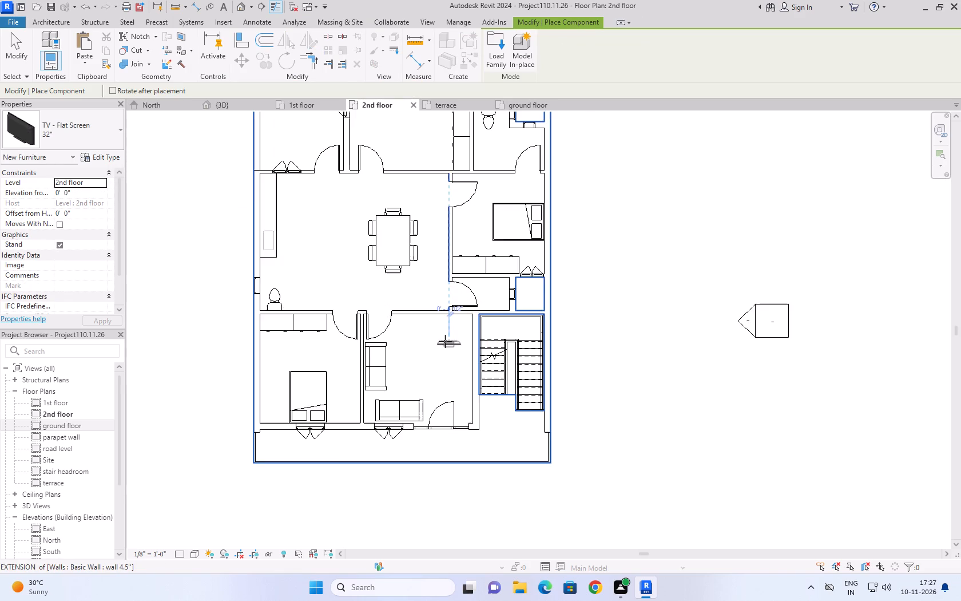
left_click(104, 141)
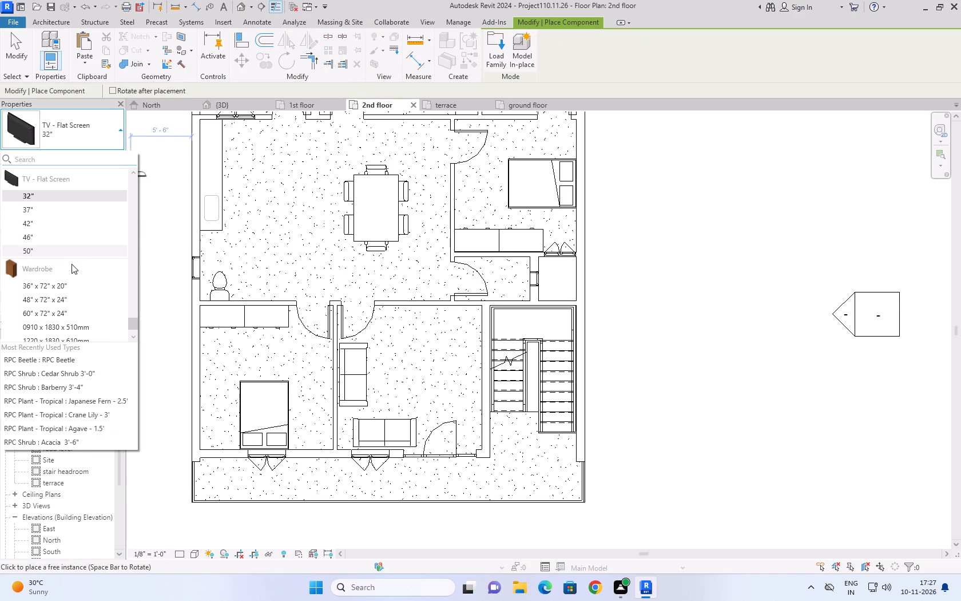
left_click(51, 251)
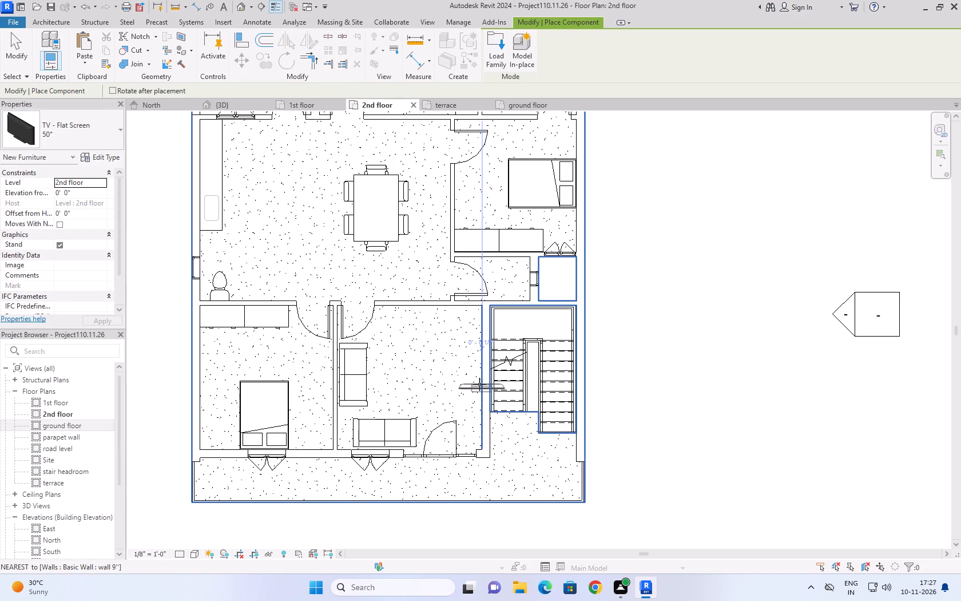
key("space")
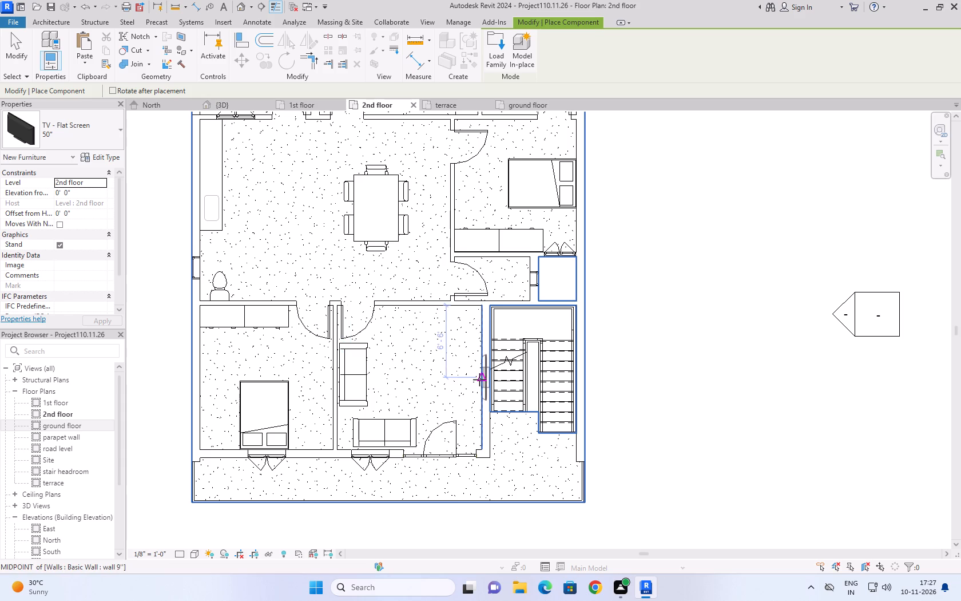
key("space")
key("space")
scroll(472, 383, "up", 8)
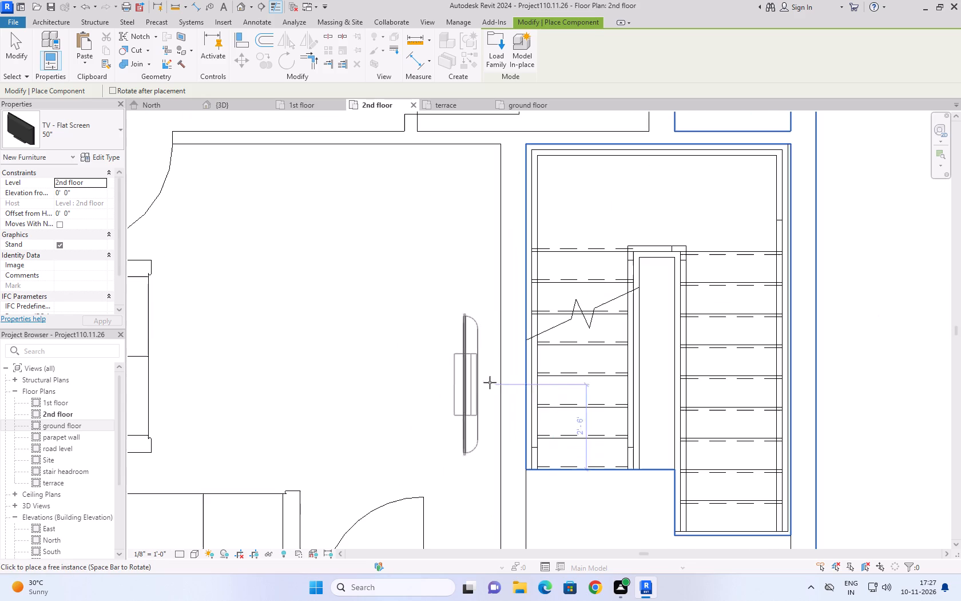
left_click(501, 355)
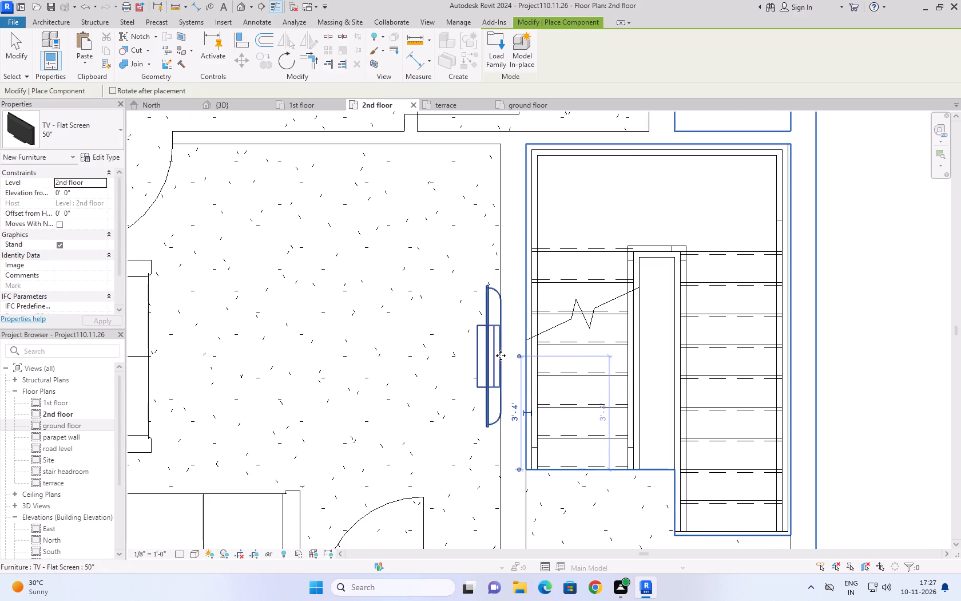
scroll(514, 342, "down", 5)
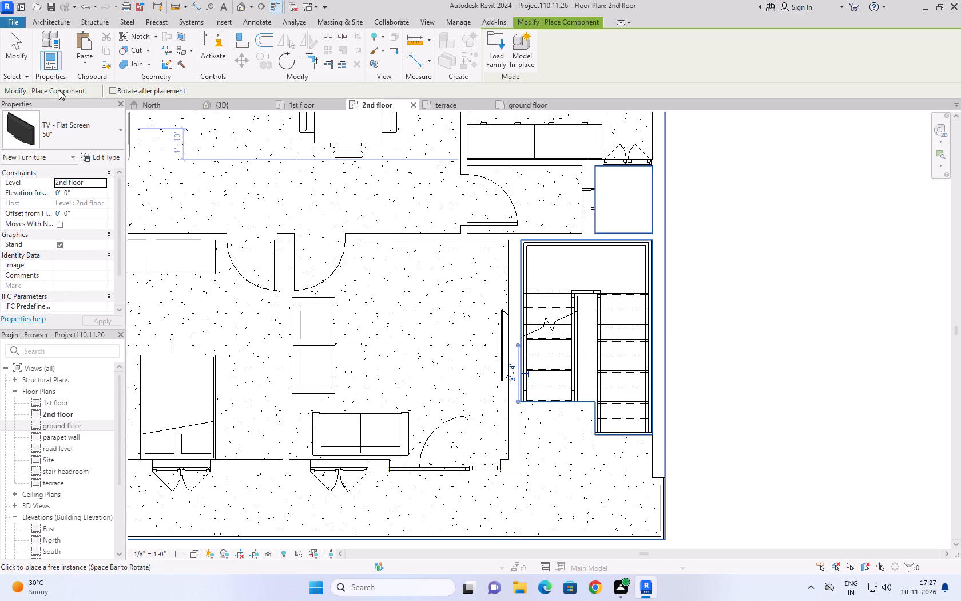
Set the TV placement's elevation from level to 4' 0" and end component placement.
left_click(80, 193)
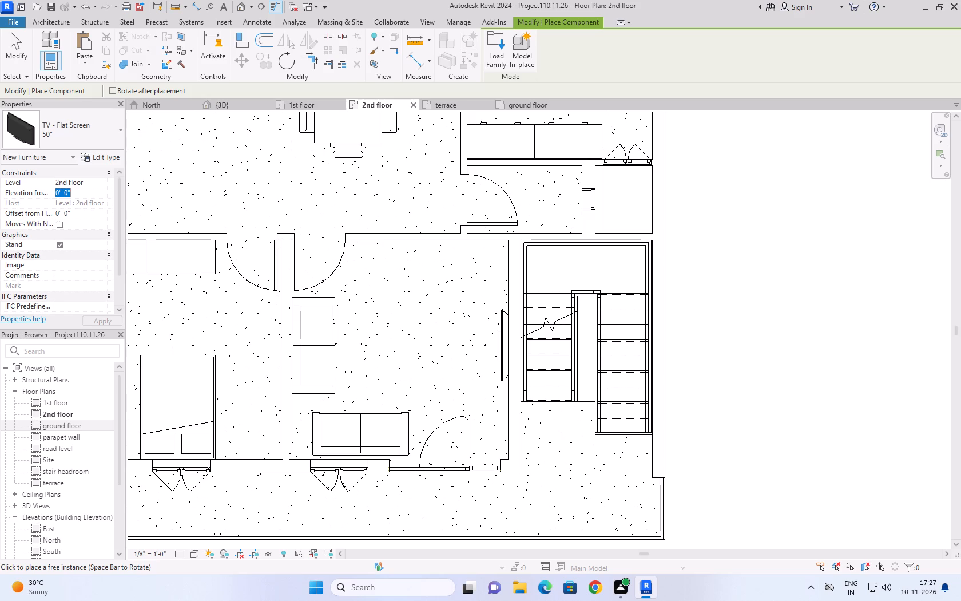
key("4")
key("apostrophe")
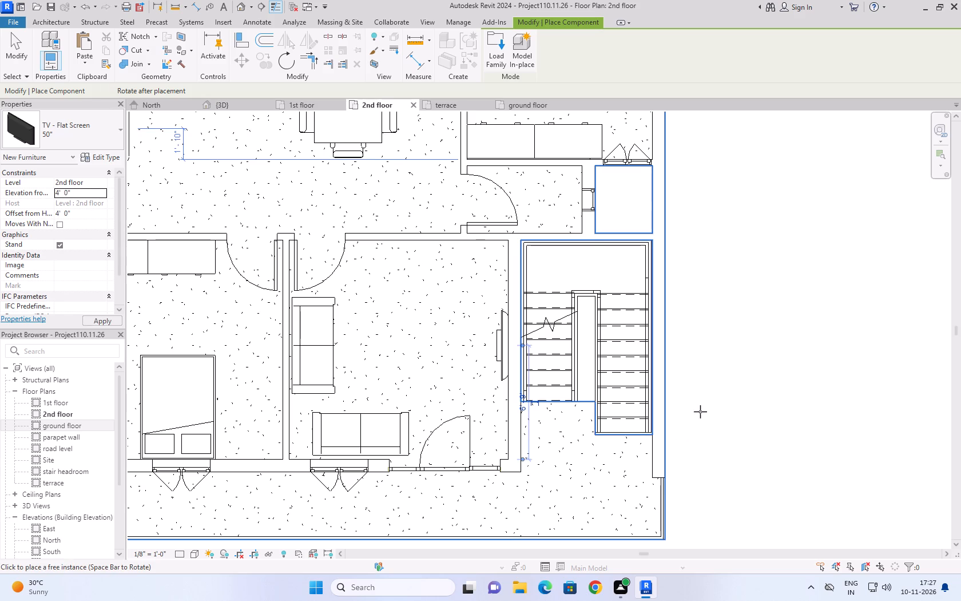
left_click(0, 39)
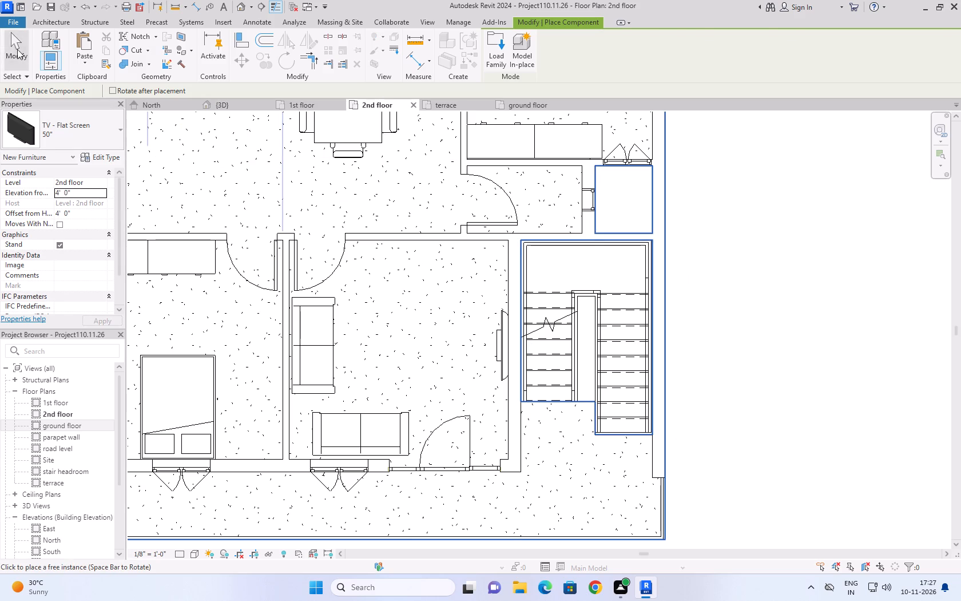
left_click(18, 49)
left_click(821, 302)
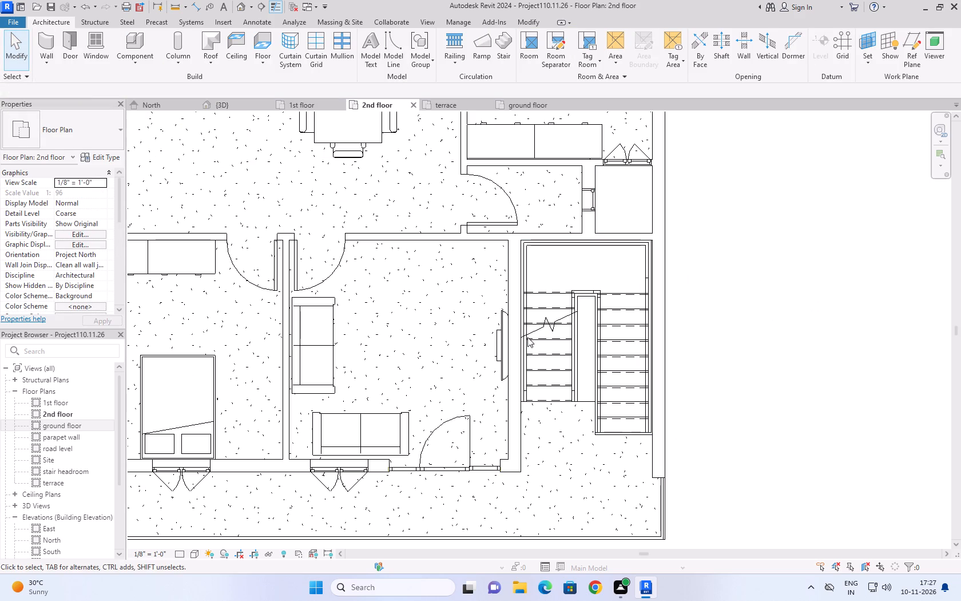
Examine the house's front facade in 3D, checking the balconies, casement windows and ground floor front wall.
left_click(236, 108)
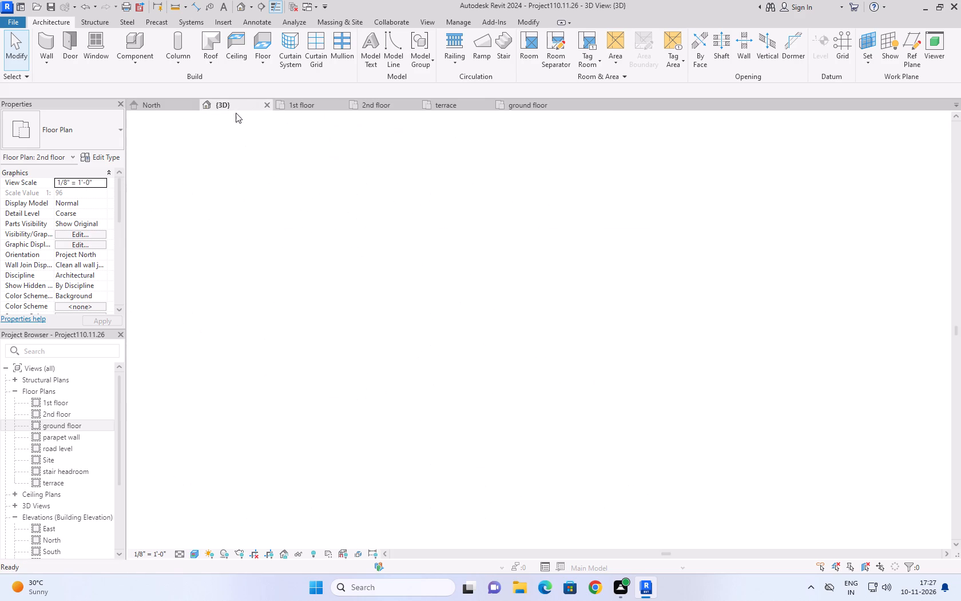
scroll(223, 508, "up", 6)
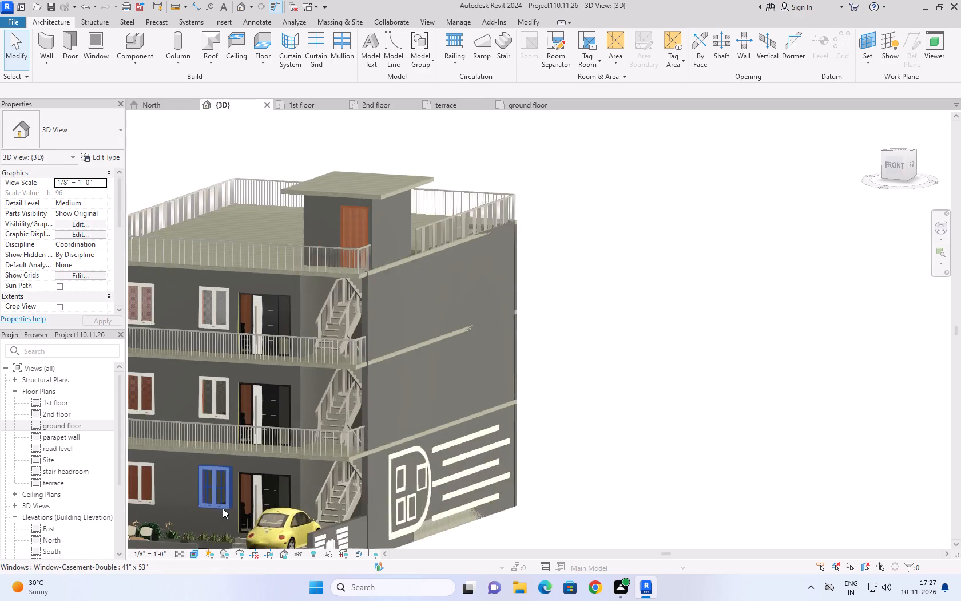
scroll(223, 508, "up", 7)
middle_click_drag(292, 498, 341, 505, "shift")
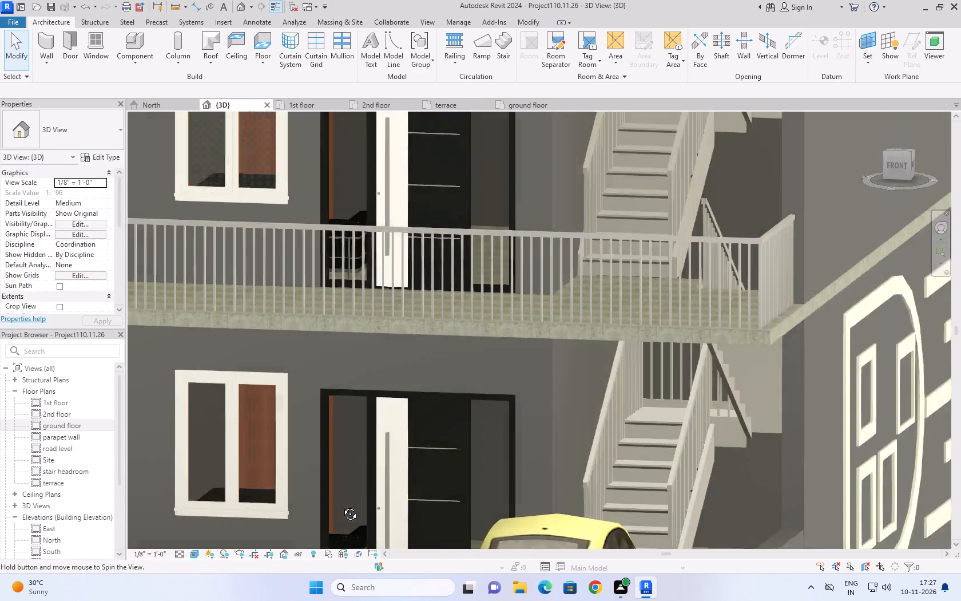
middle_click_drag(341, 505, 495, 513, "shift")
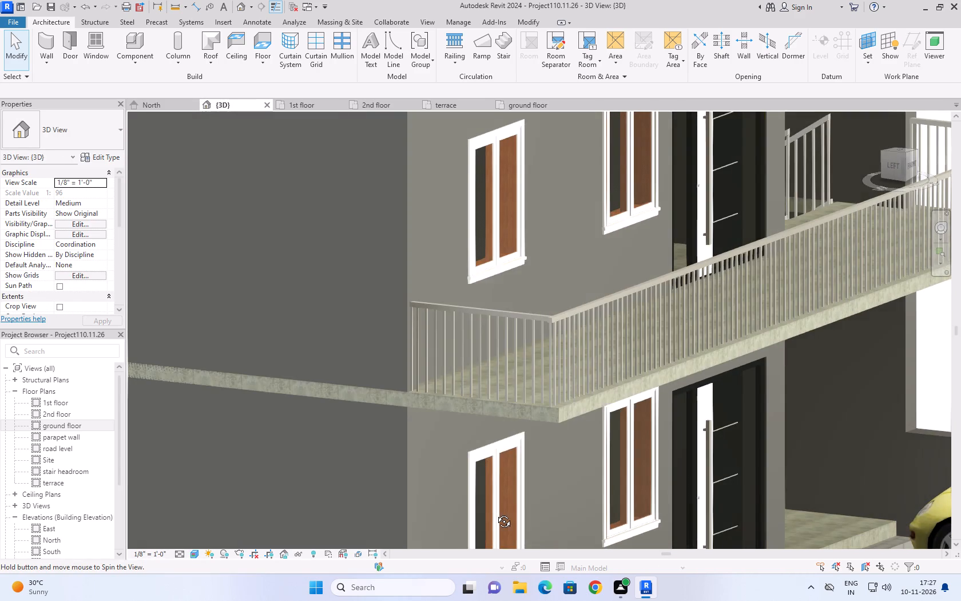
middle_click_drag(495, 513, 452, 520, "shift")
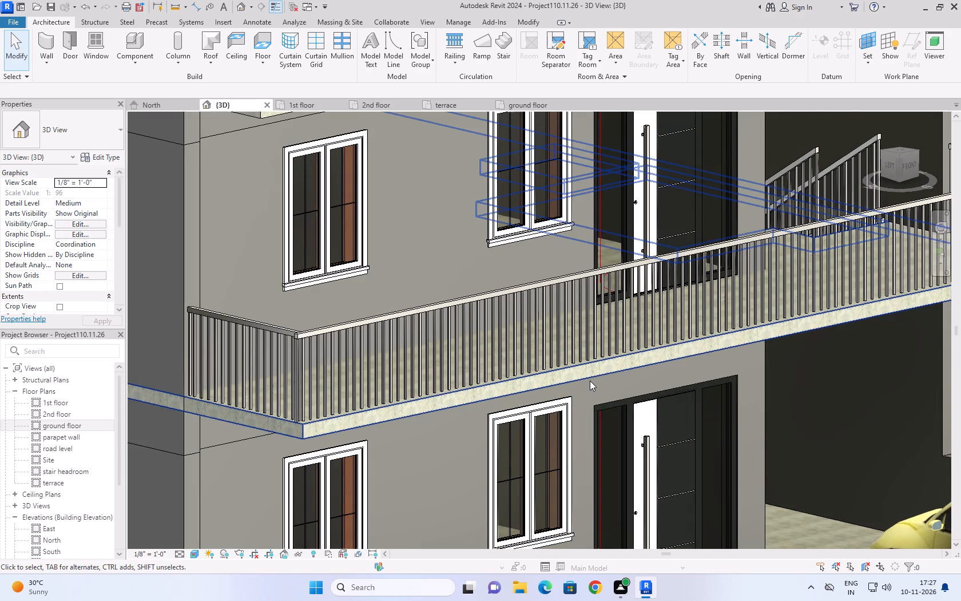
left_click(605, 401)
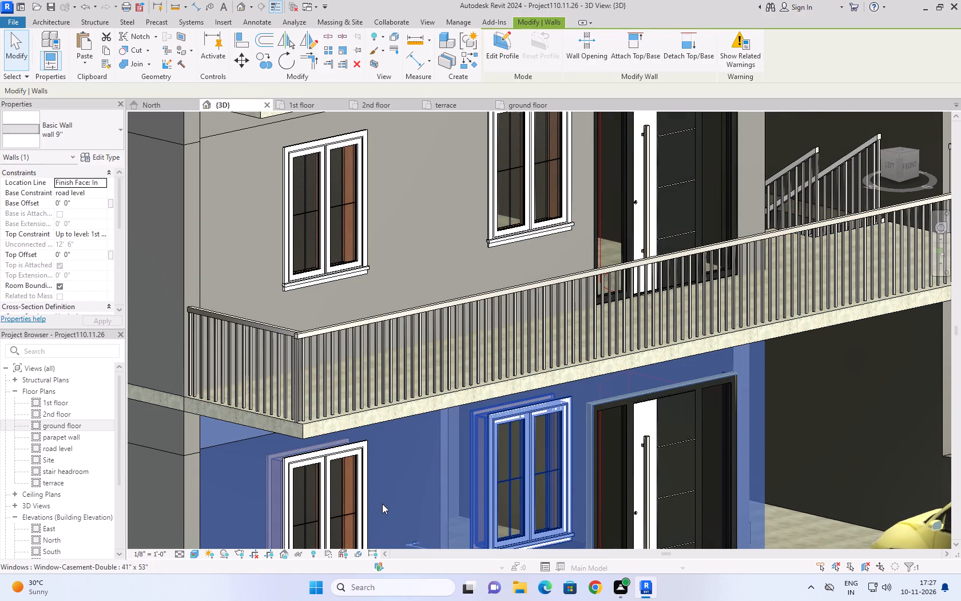
scroll(380, 488, "down", 9)
scroll(426, 487, "up", 4)
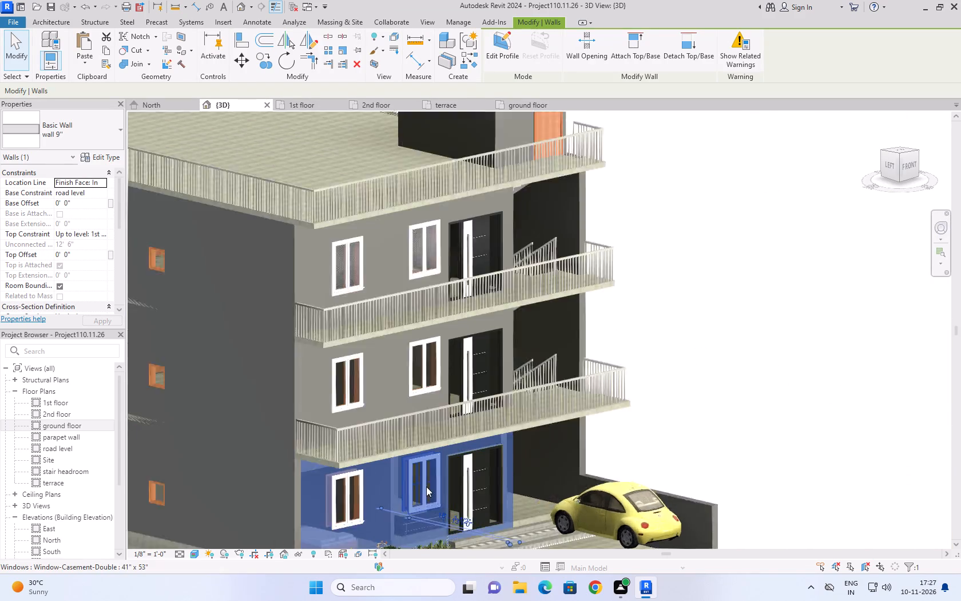
scroll(426, 487, "up", 3)
Inspect the 1st floor slab and look through the front windows and entrance doors into the upper sitting rooms in 3D.
left_click(454, 406)
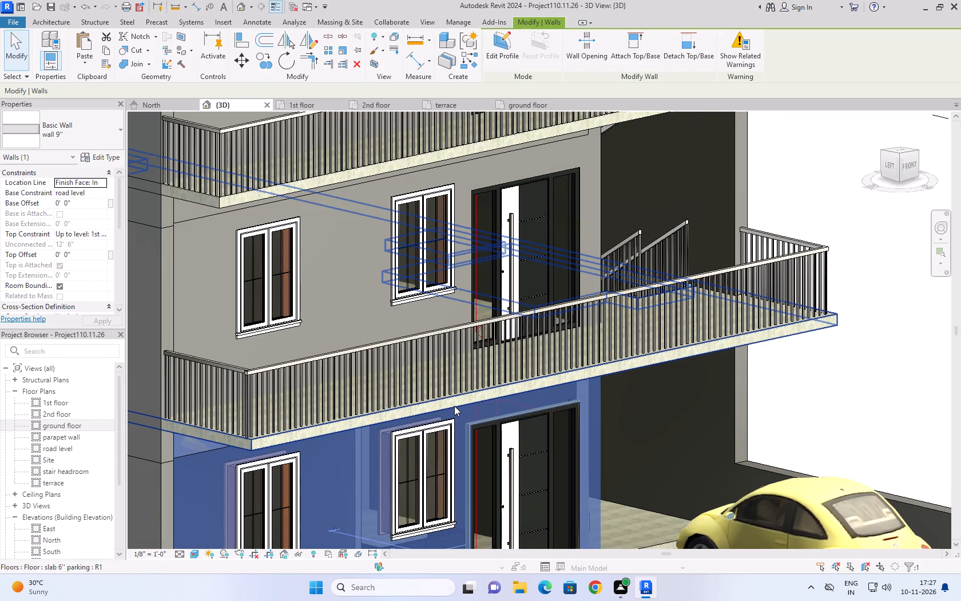
scroll(451, 434, "up", 1, "shift")
middle_click_drag(451, 434, 447, 537, "shift")
scroll(452, 434, "down", 1, "shift")
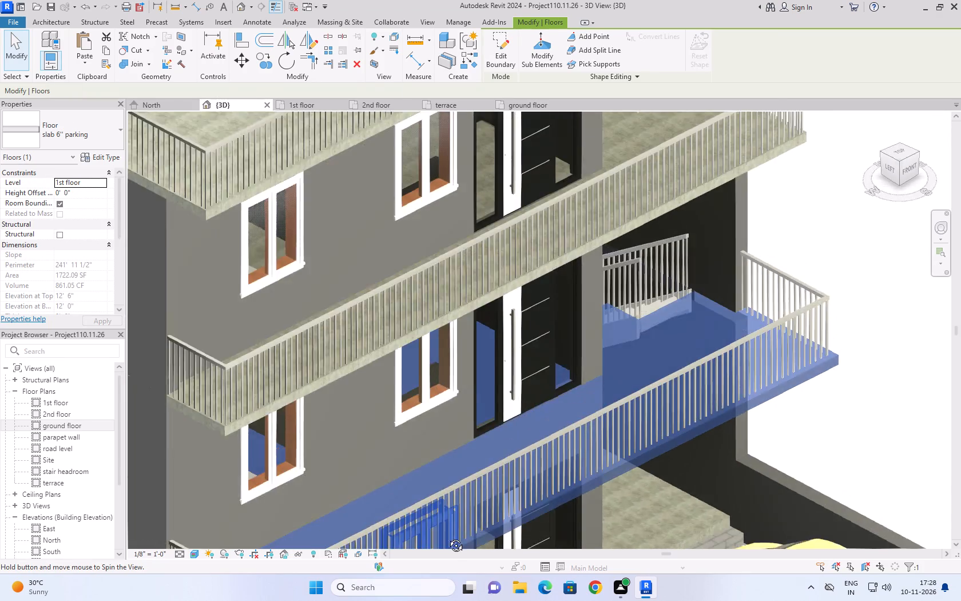
middle_click_drag(447, 537, 378, 558, "shift")
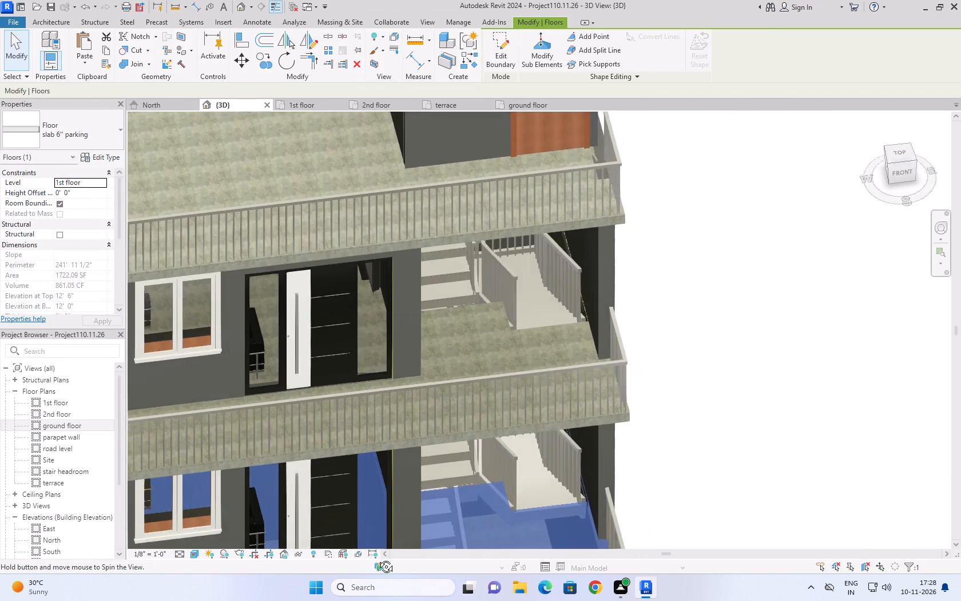
middle_click_drag(378, 558, 387, 550, "shift")
scroll(324, 491, "up", 4)
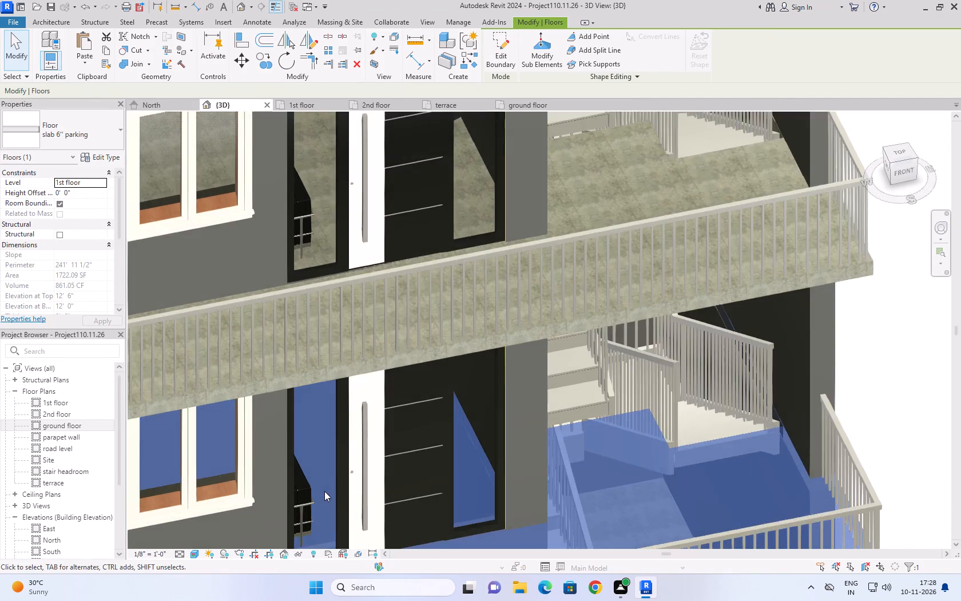
scroll(324, 491, "up", 4)
middle_click_drag(316, 465, 358, 483, "shift")
scroll(316, 465, "up", 1, "shift")
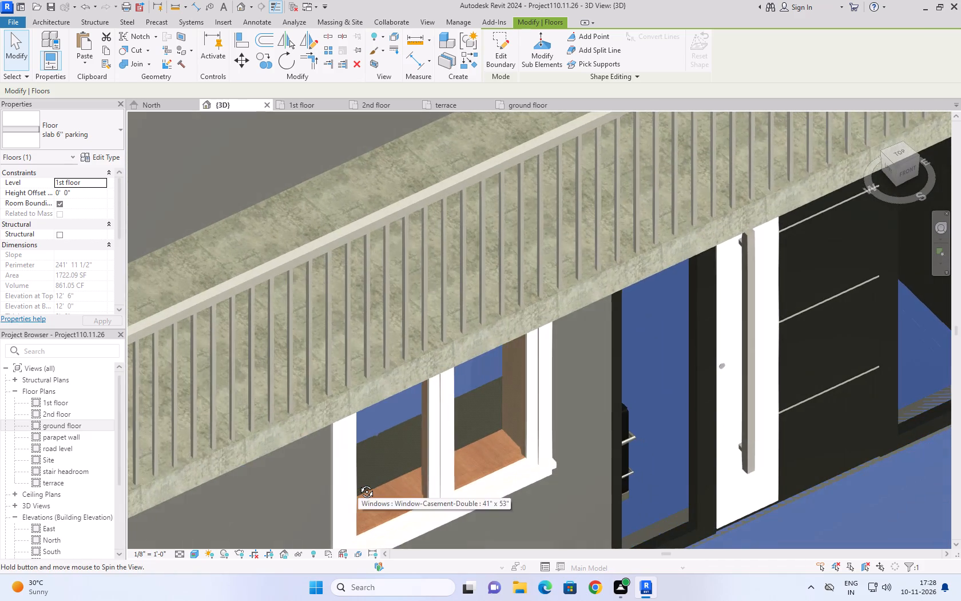
middle_click_drag(358, 483, 362, 484, "shift")
scroll(389, 474, "down", 18)
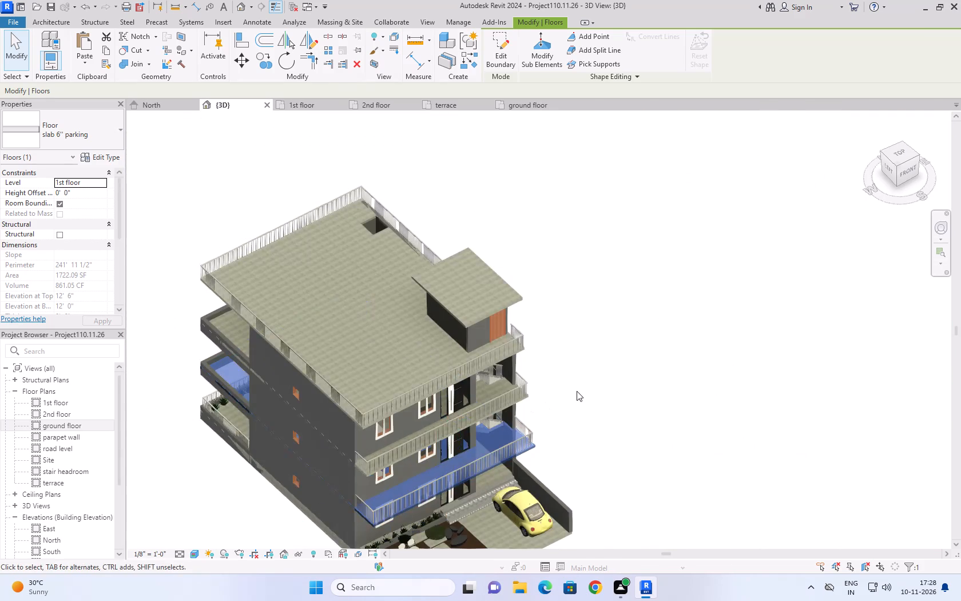
scroll(536, 505, "up", 5)
left_click(648, 378)
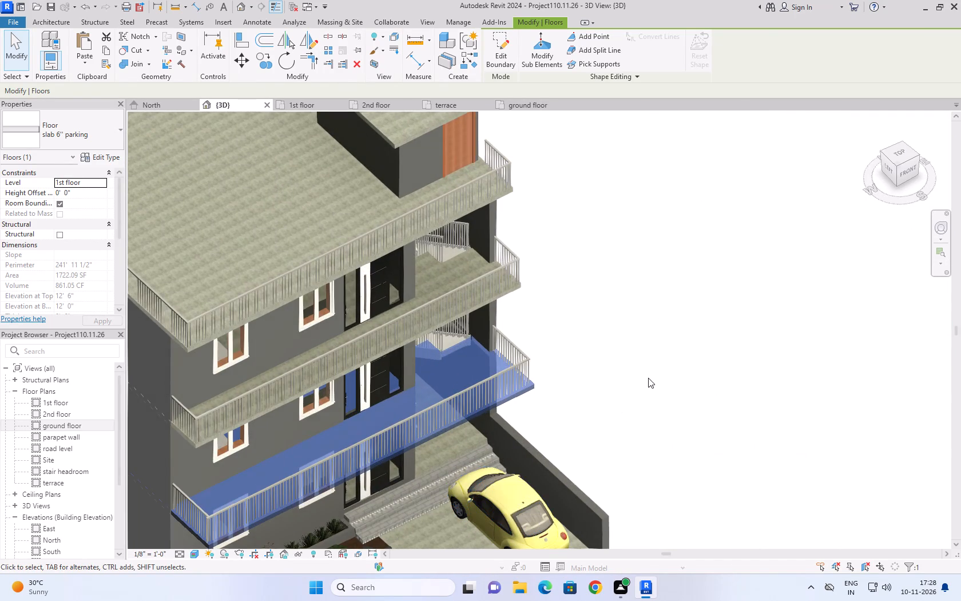
Check the 1st floor, ground floor and road level plans, returning to the ground floor plan.
left_click(311, 101)
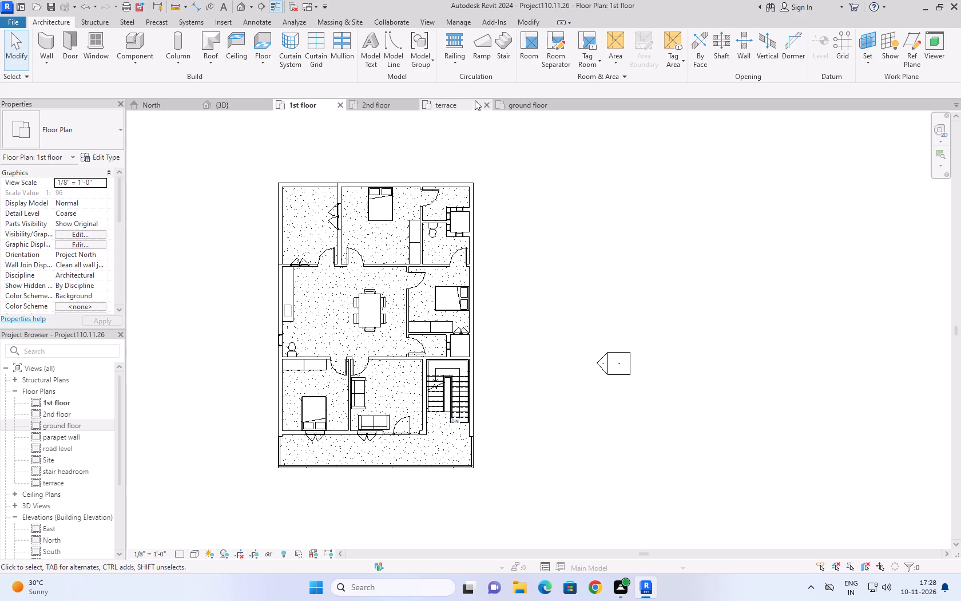
left_click(522, 100)
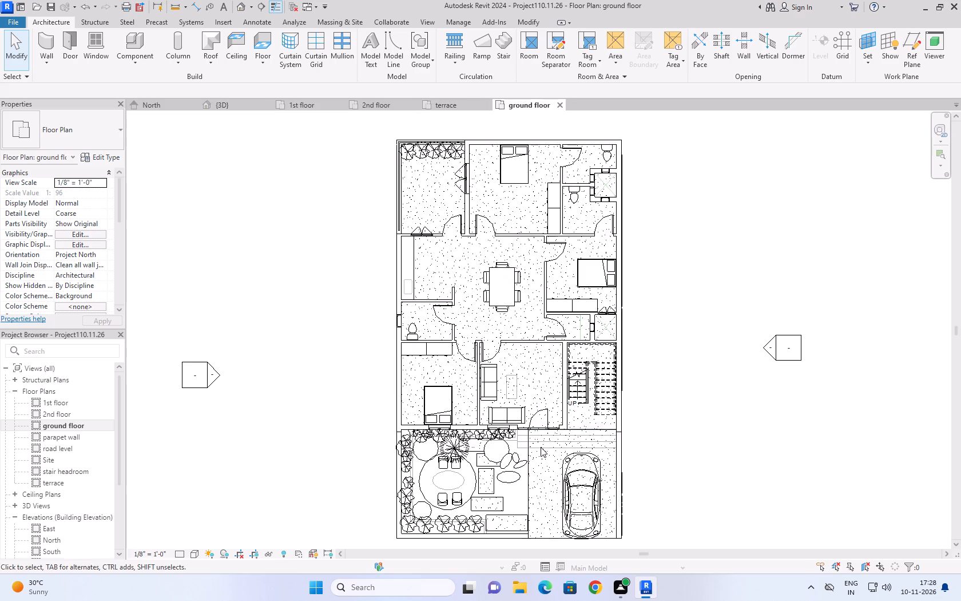
scroll(549, 436, "up", 2)
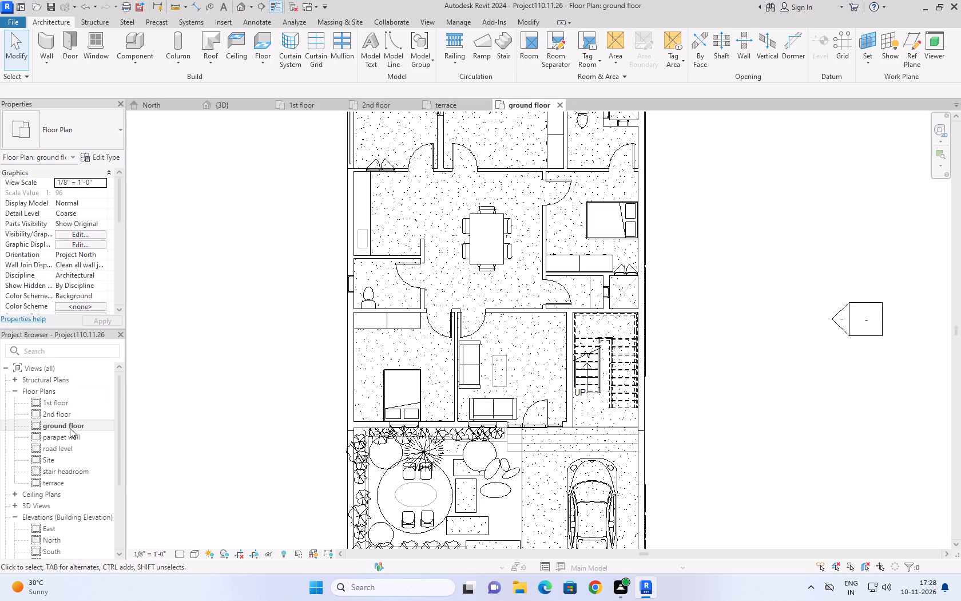
double_click(77, 446)
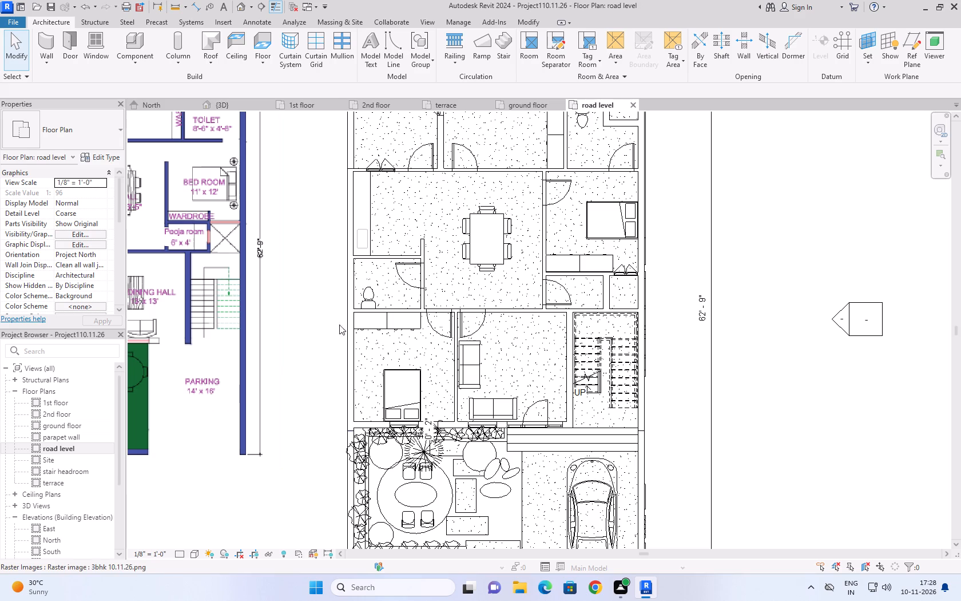
left_click(526, 99)
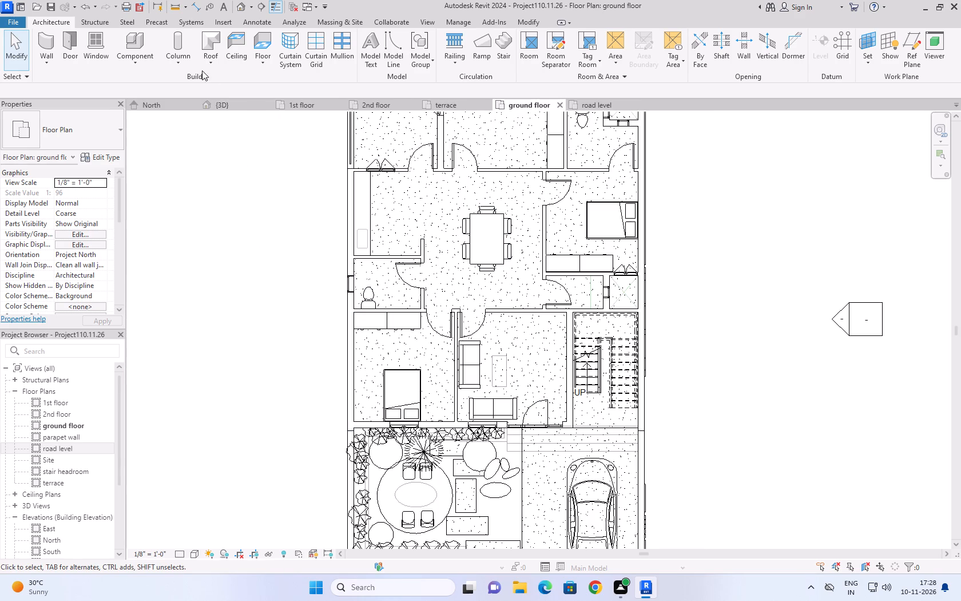
Create a Realistic-style camera view from the ground floor sitting room's sofa corner, aimed towards the staircase.
left_click(428, 22)
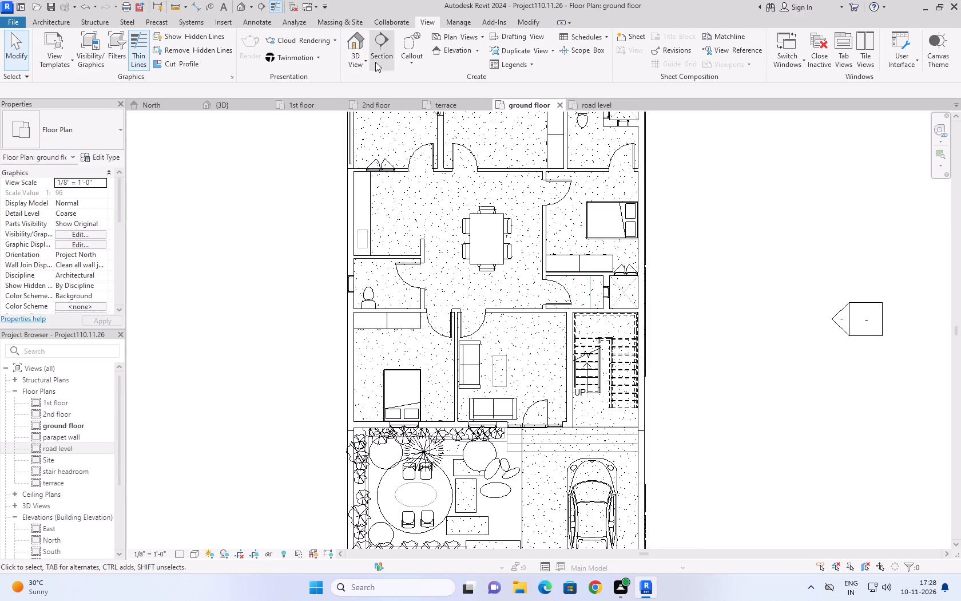
left_click(359, 70)
left_click(363, 98)
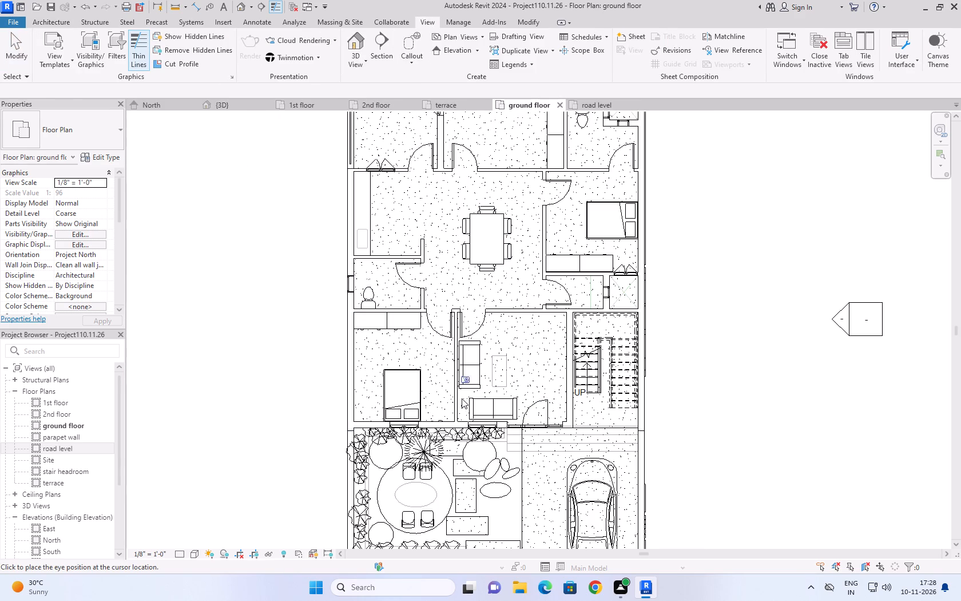
left_click(462, 402)
left_click(623, 353)
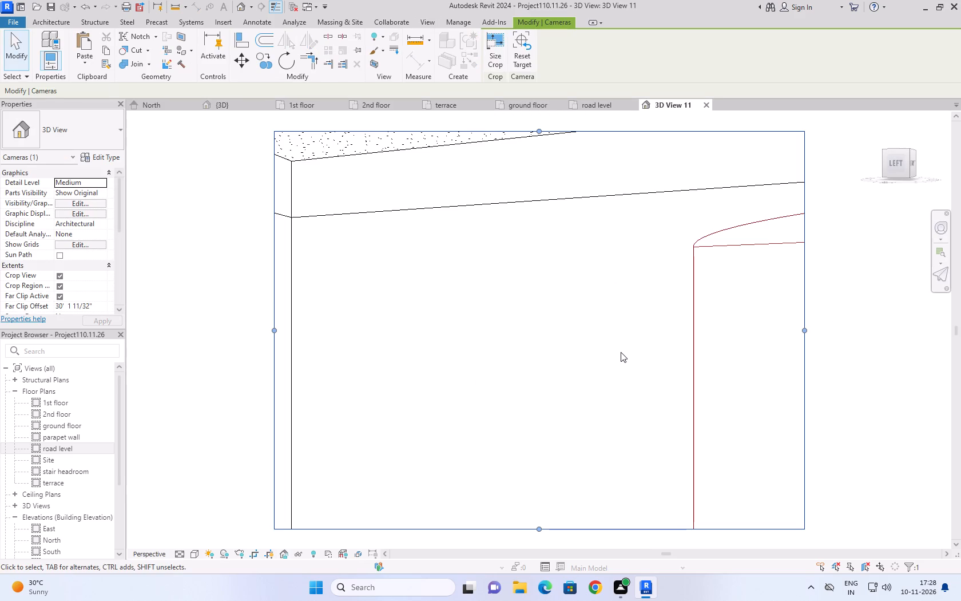
right_click_drag(621, 352, 516, 476, "shift")
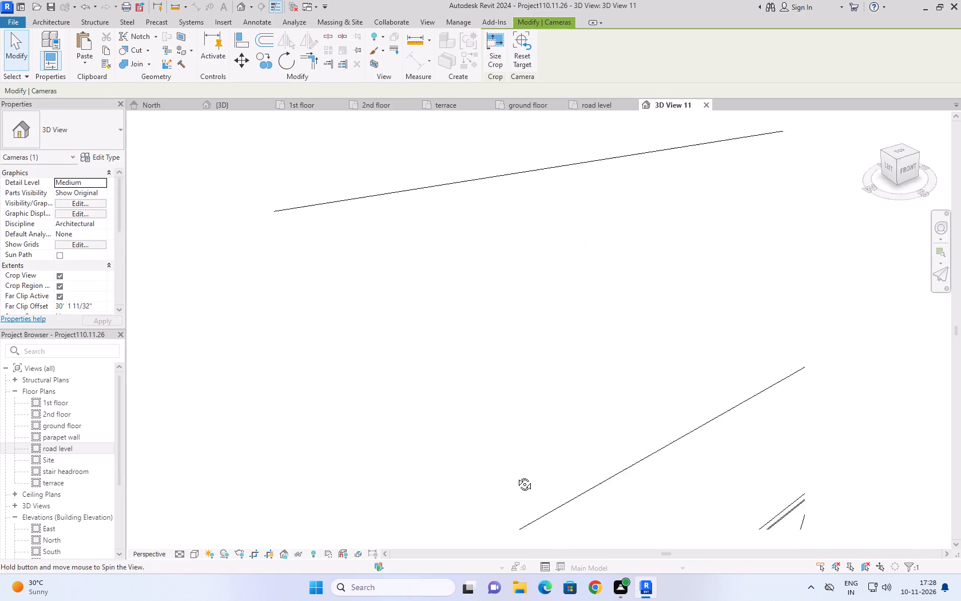
right_click_drag(516, 476, 590, 397, "shift")
left_click(200, 556)
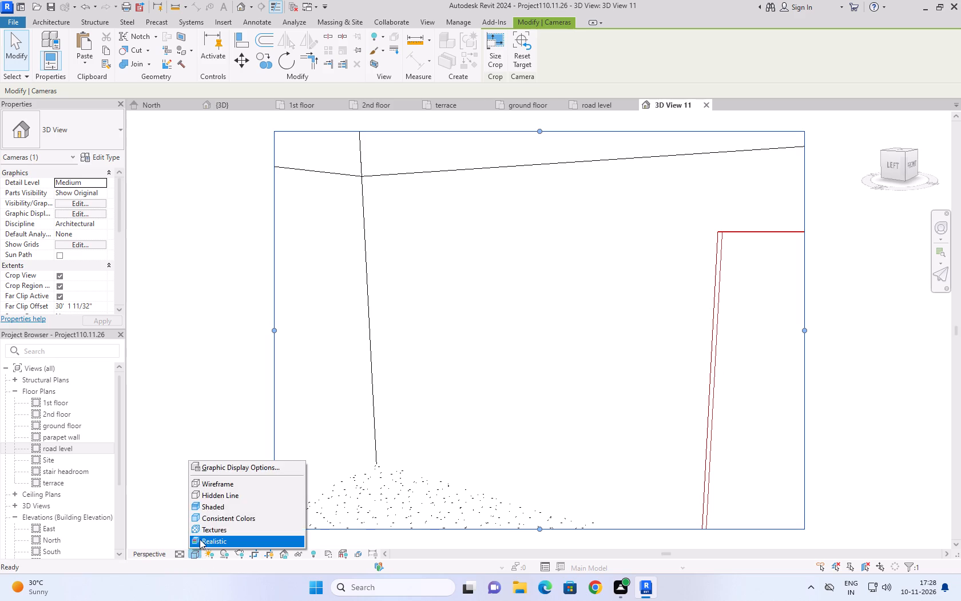
left_click(200, 539)
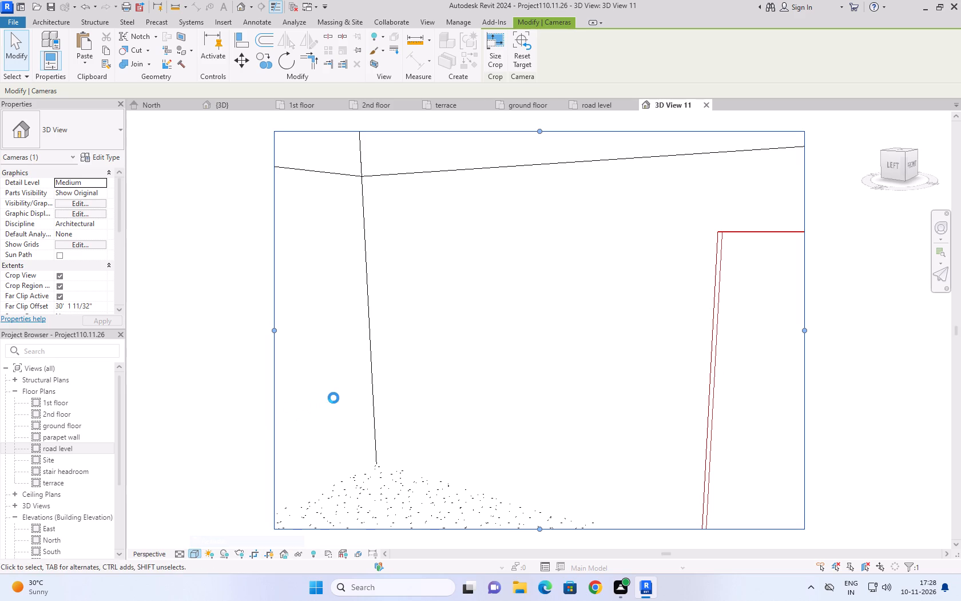
Look around the sitting room's walls and floor in the camera view, and close the view.
right_click_drag(462, 360, 445, 402, "shift")
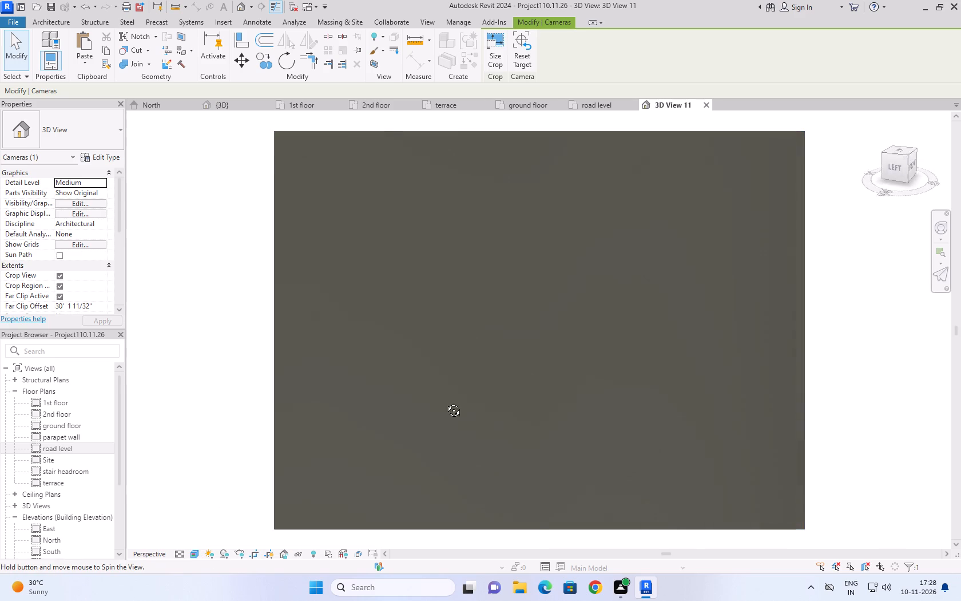
right_click_drag(445, 402, 464, 406, "shift")
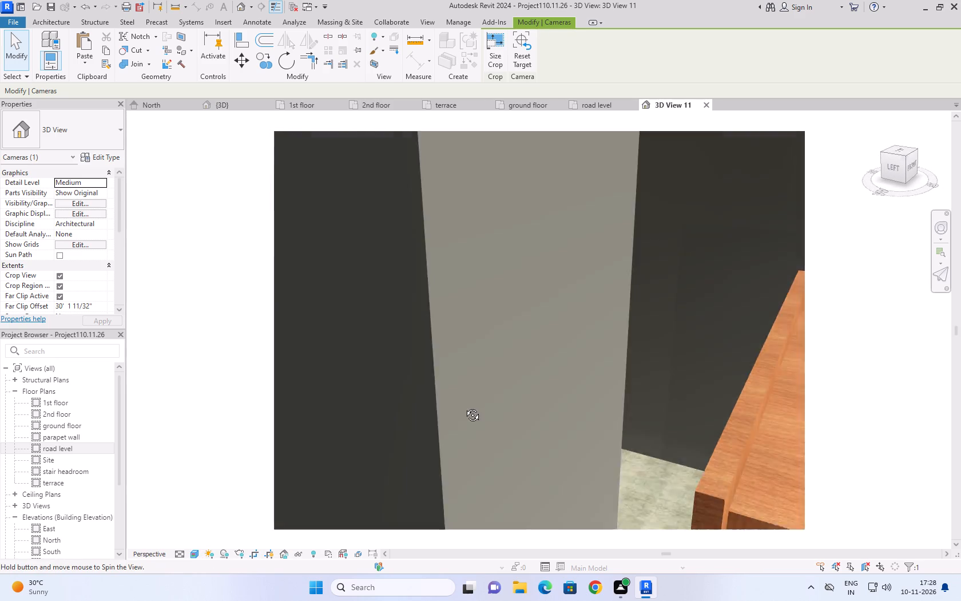
right_click_drag(464, 406, 448, 409, "shift")
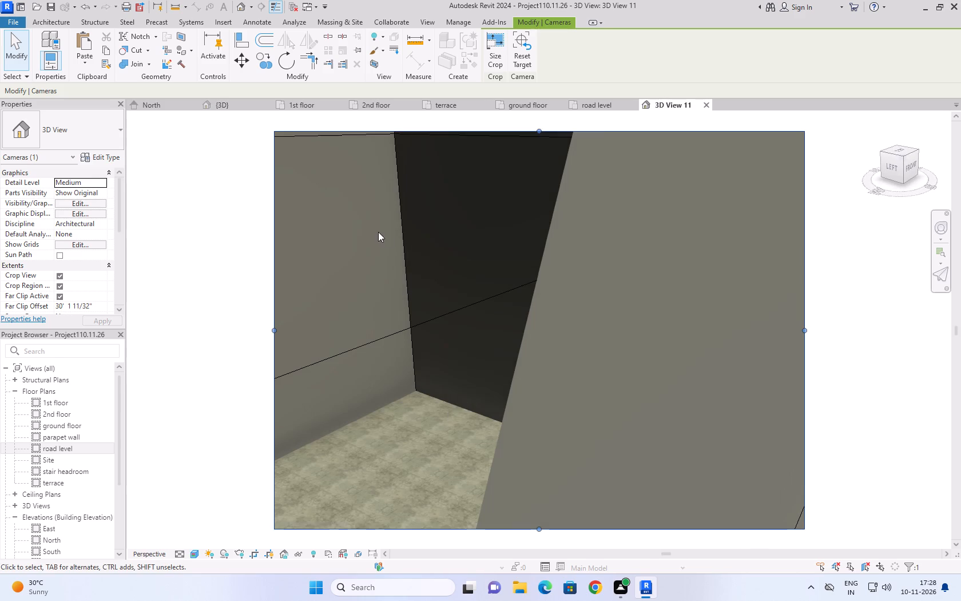
left_click(704, 106)
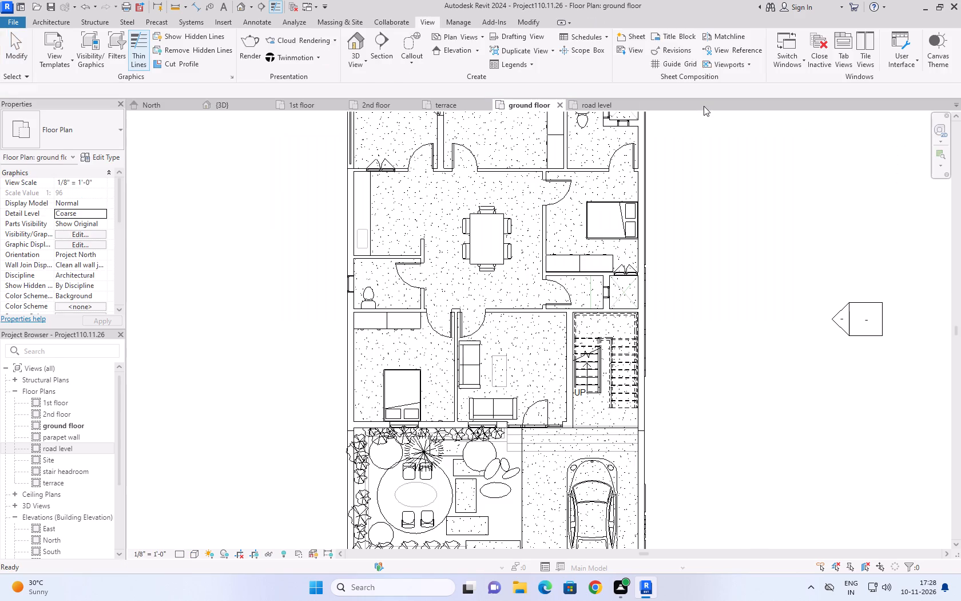
Create a second Realistic-style camera view from the ground floor sitting room's inner doorway, aimed towards the entrance door and staircase wall.
left_click(359, 63)
left_click(374, 100)
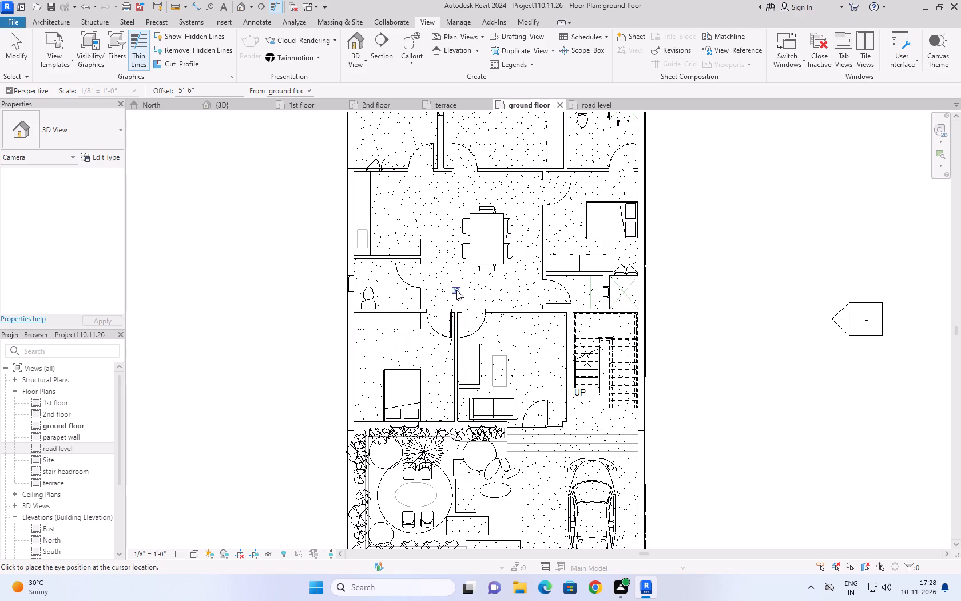
left_click(466, 317)
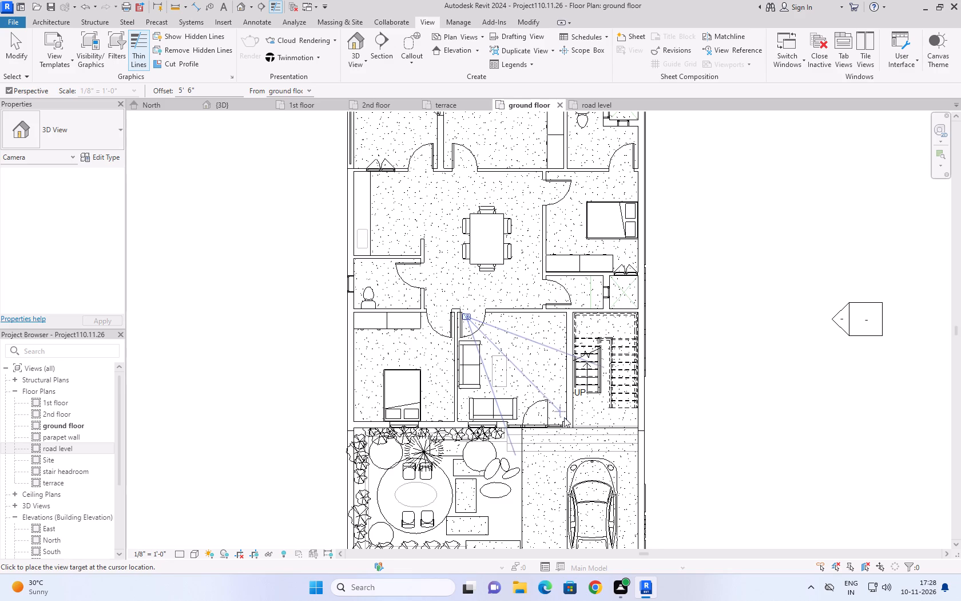
left_click(585, 442)
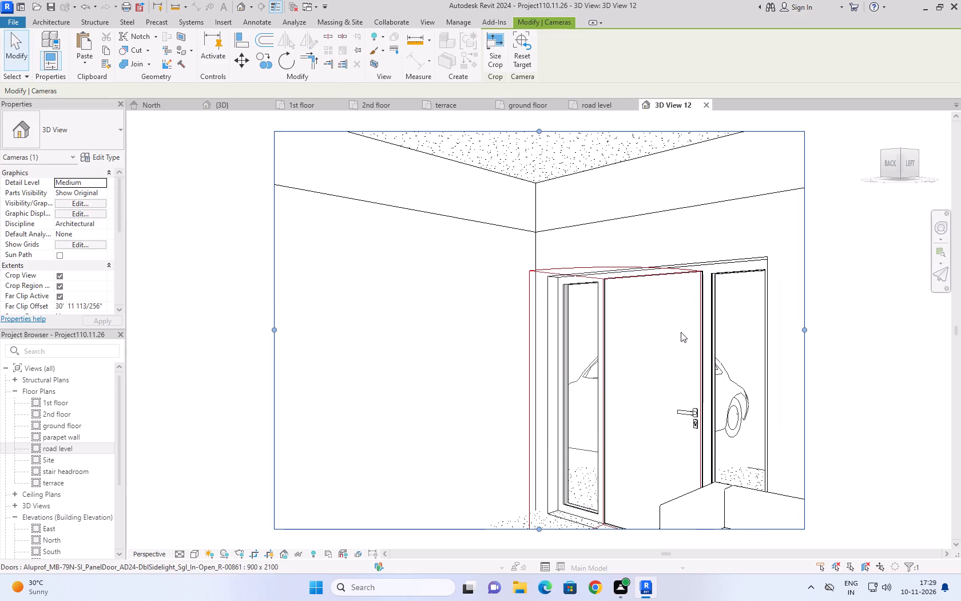
right_click_drag(680, 246, 677, 268, "shift")
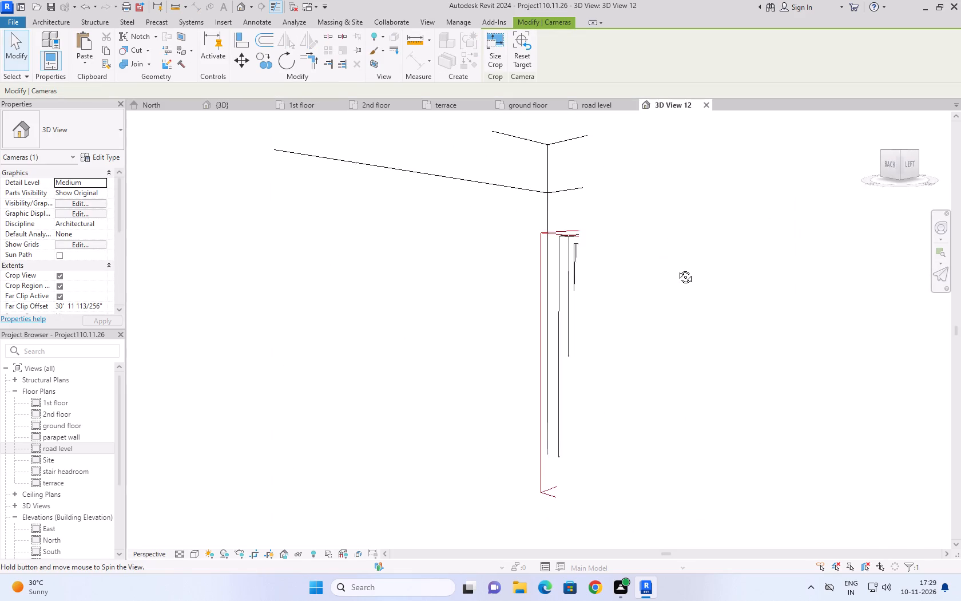
right_click_drag(677, 268, 678, 266, "shift")
right_click_drag(572, 291, 550, 292, "shift")
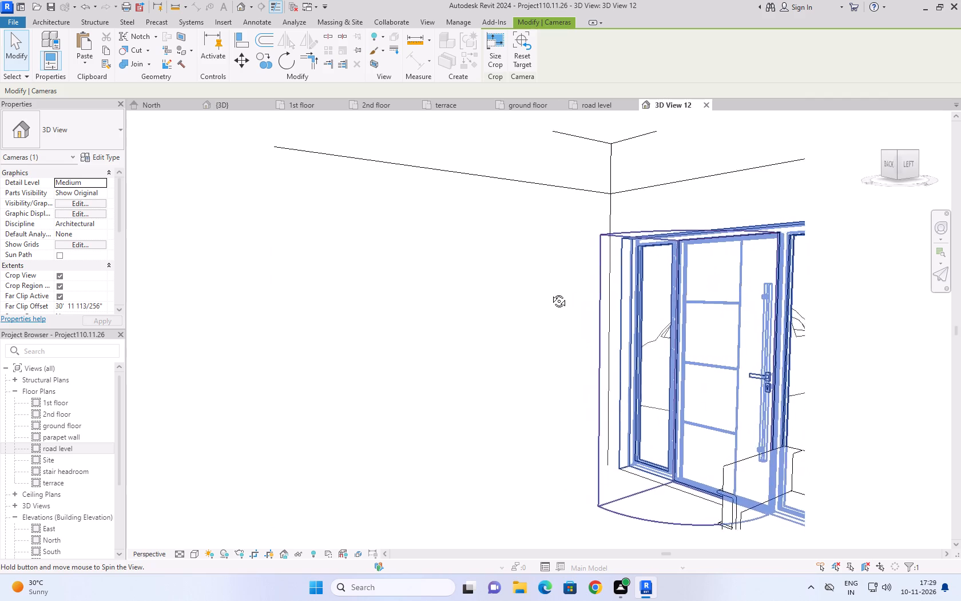
right_click_drag(550, 292, 495, 304, "shift")
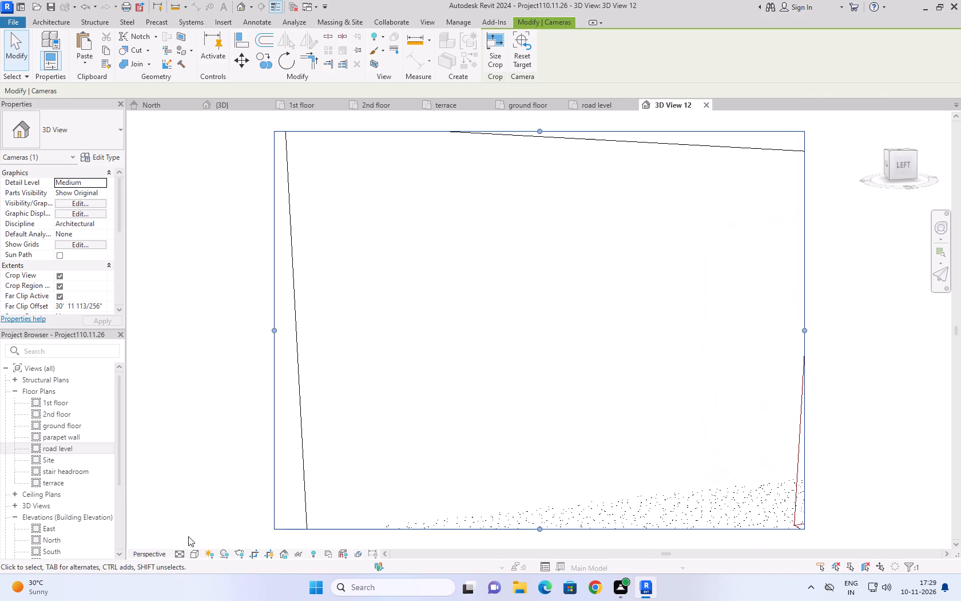
left_click(193, 556)
left_click(199, 542)
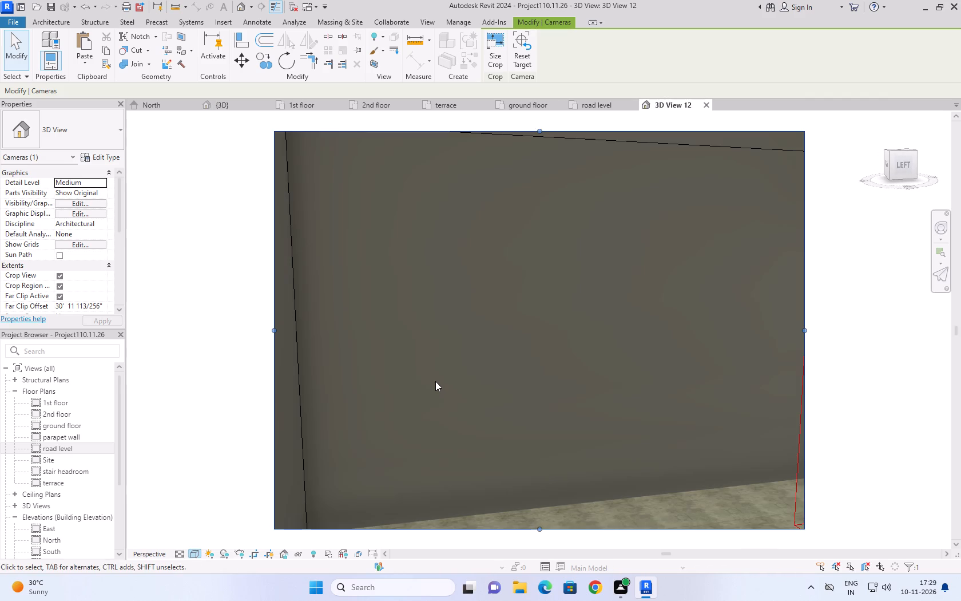
Examine the sitting room's entrance door, window and bare staircase-side wall in the second camera view, and close the view.
right_click_drag(436, 380, 504, 398, "shift")
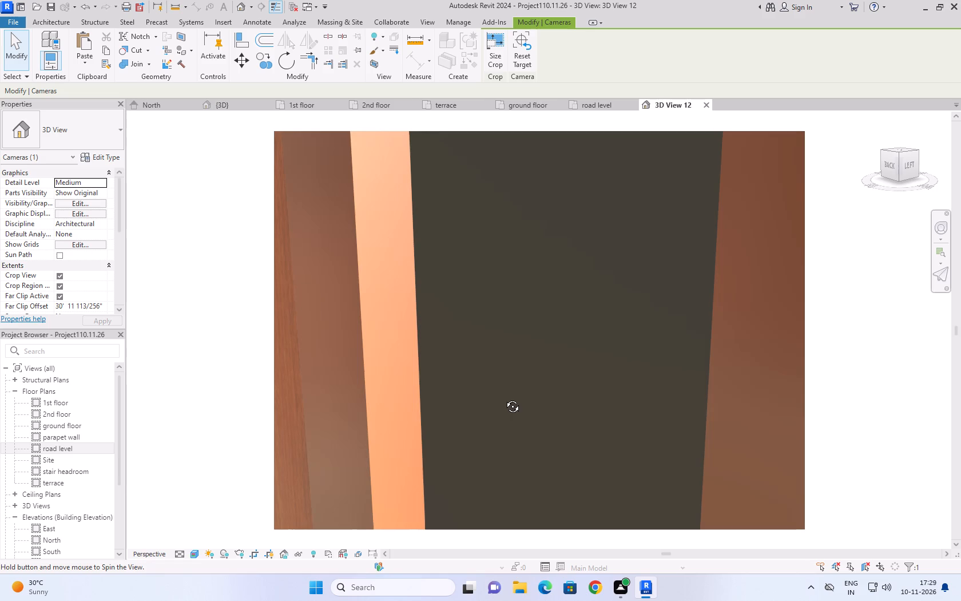
right_click_drag(504, 398, 517, 365, "shift")
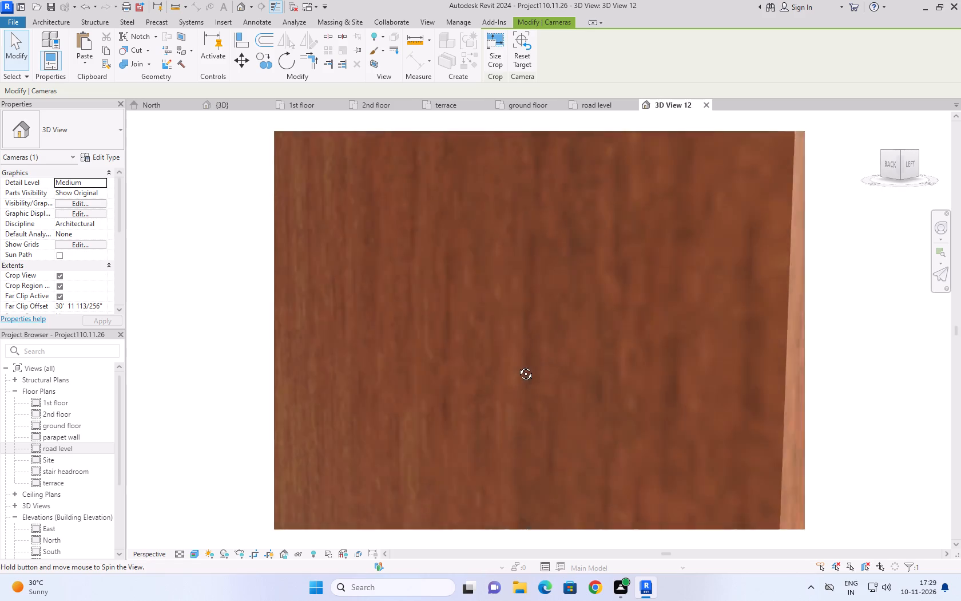
right_click_drag(517, 365, 539, 354, "shift")
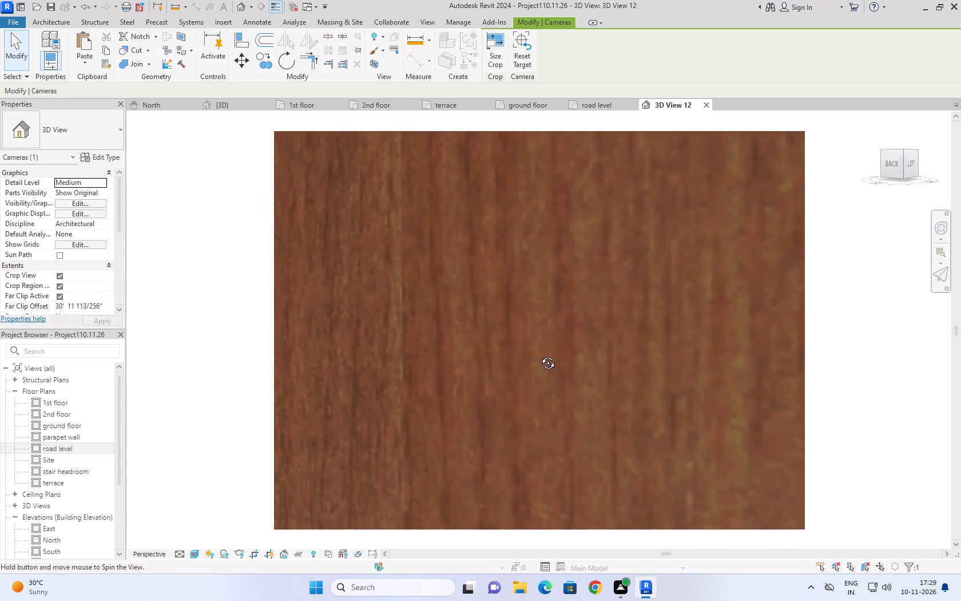
right_click_drag(539, 354, 570, 314, "shift")
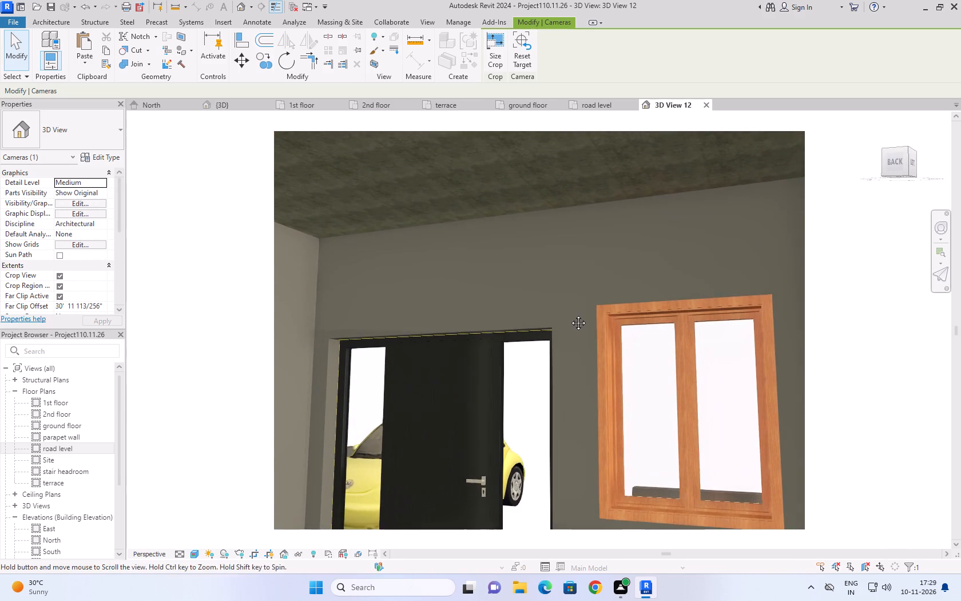
right_click_drag(570, 314, 570, 311, "shift")
right_click_drag(503, 280, 538, 300, "shift")
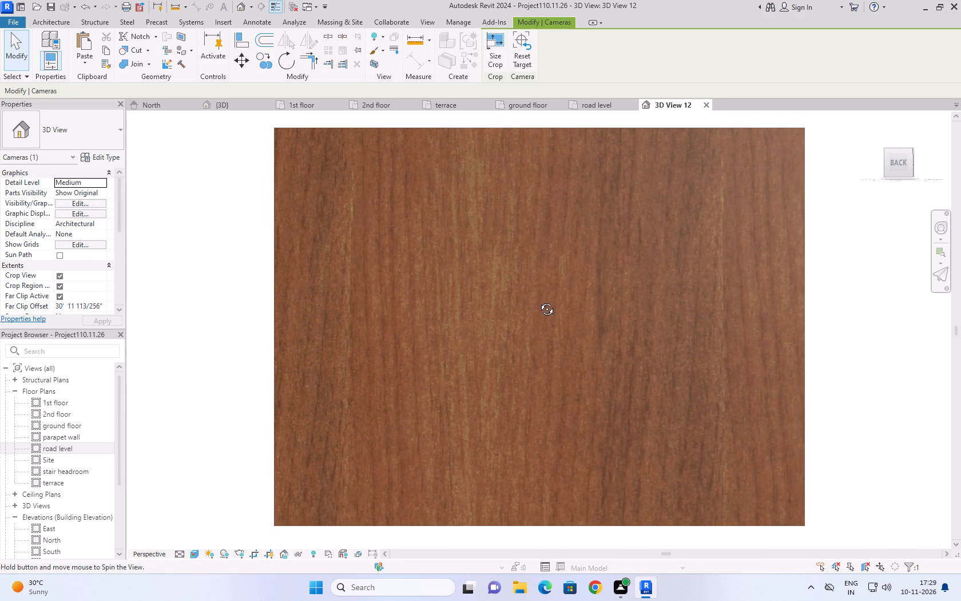
right_click_drag(538, 300, 427, 350, "shift")
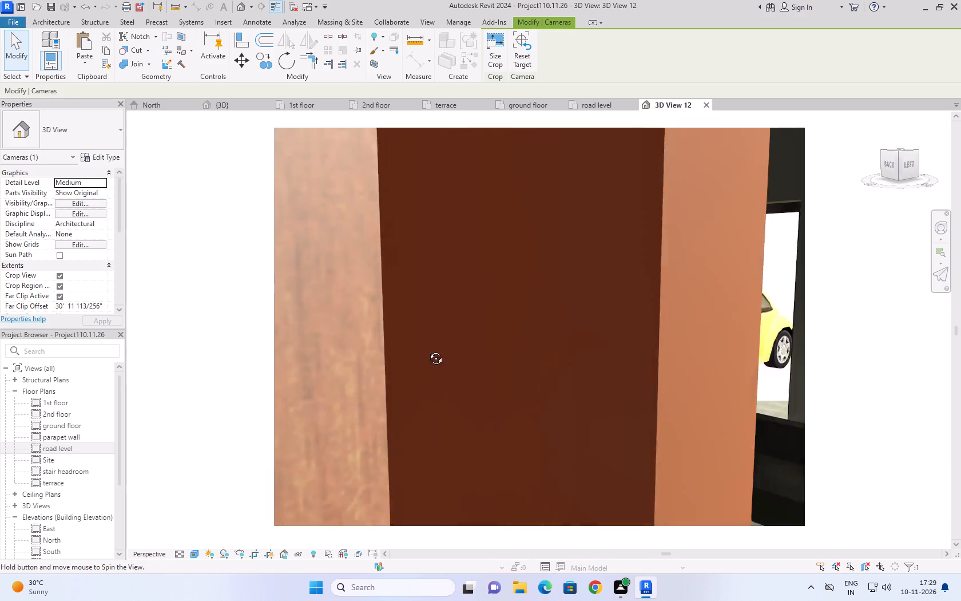
right_click_drag(427, 350, 408, 346, "shift")
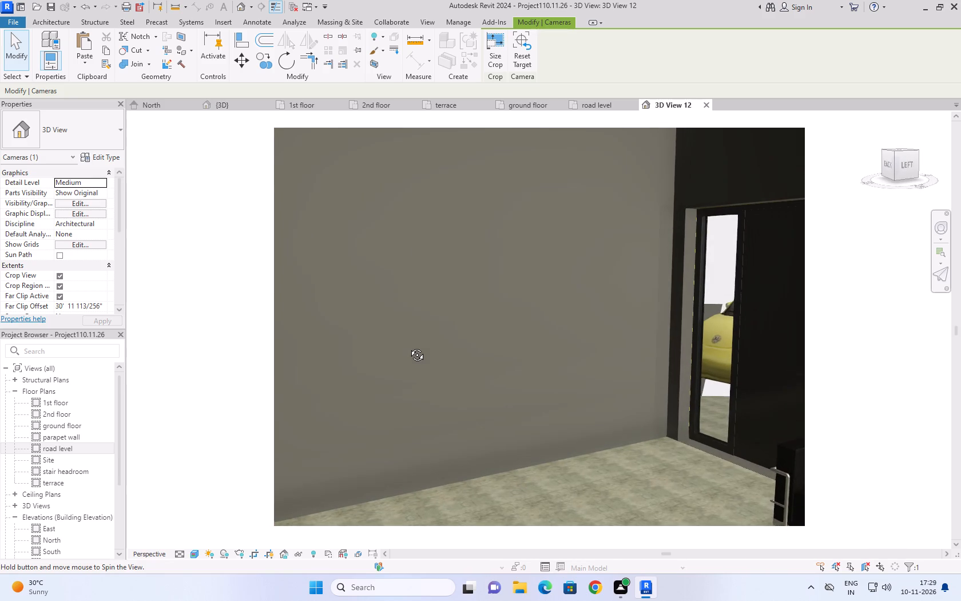
right_click_drag(408, 346, 377, 345, "shift")
scroll(490, 365, "down", 8)
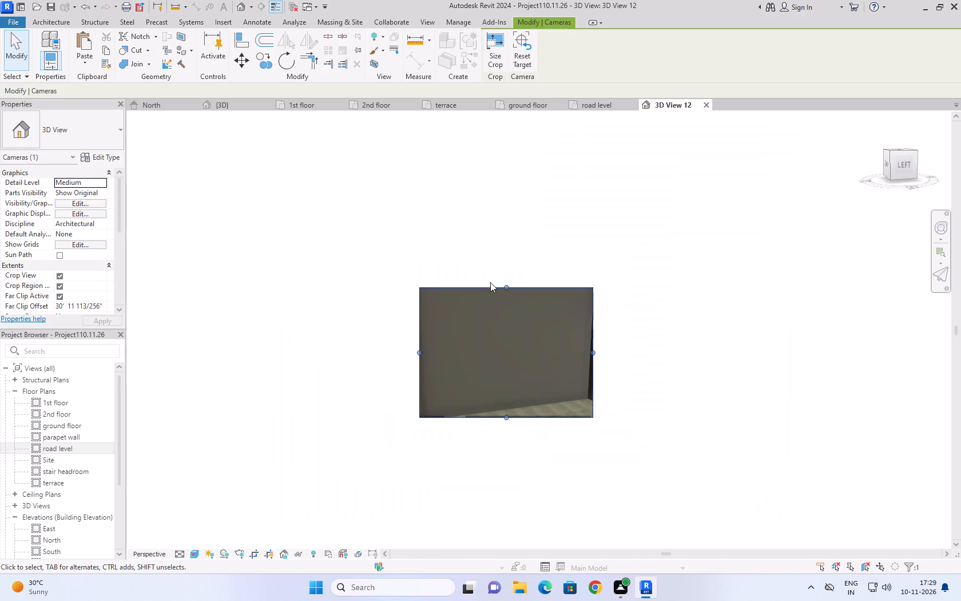
left_click(708, 107)
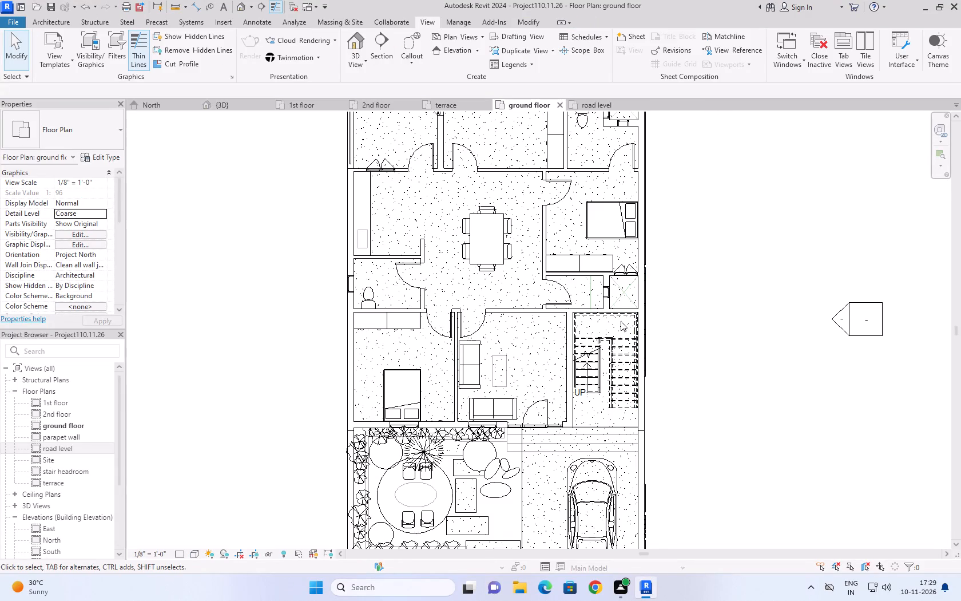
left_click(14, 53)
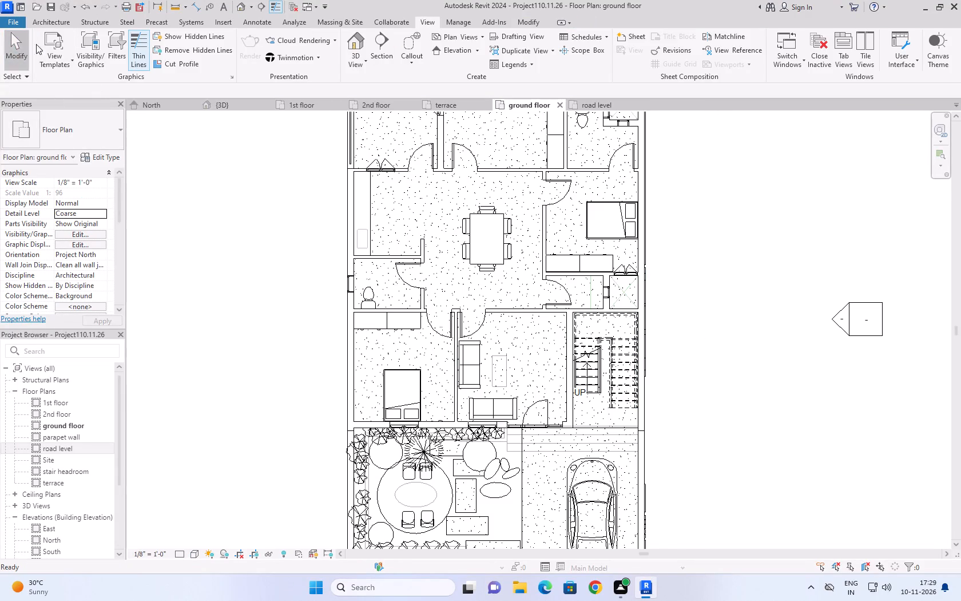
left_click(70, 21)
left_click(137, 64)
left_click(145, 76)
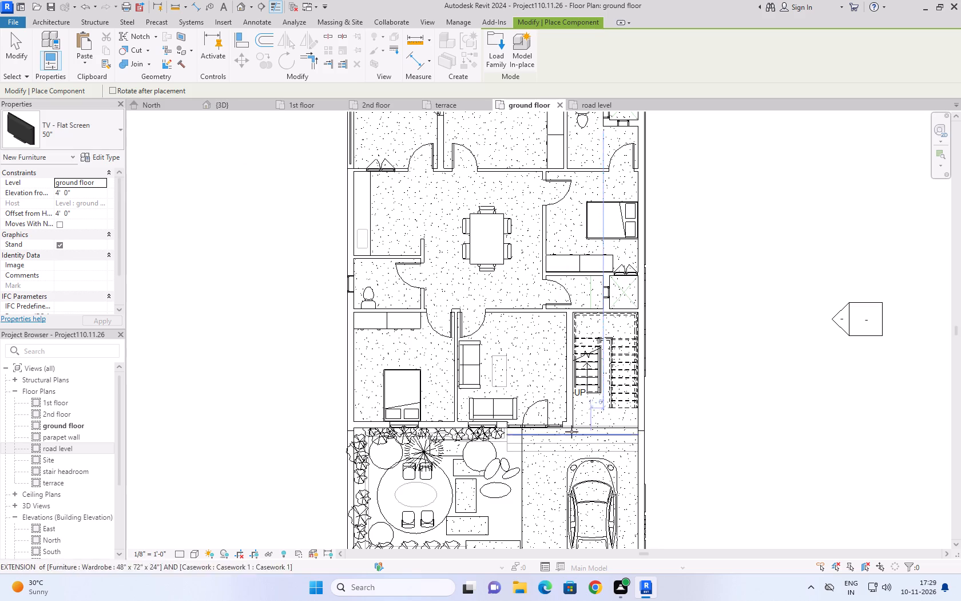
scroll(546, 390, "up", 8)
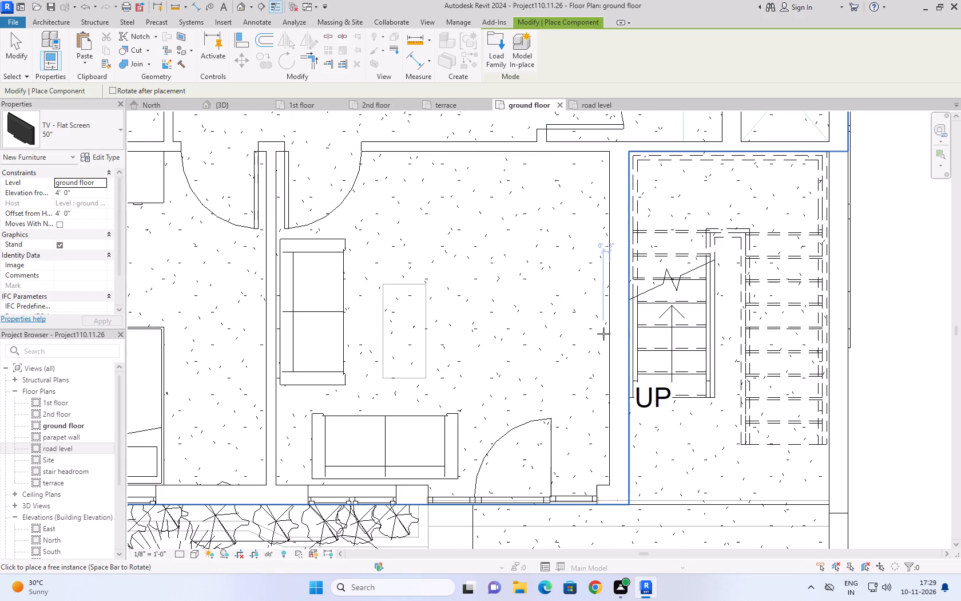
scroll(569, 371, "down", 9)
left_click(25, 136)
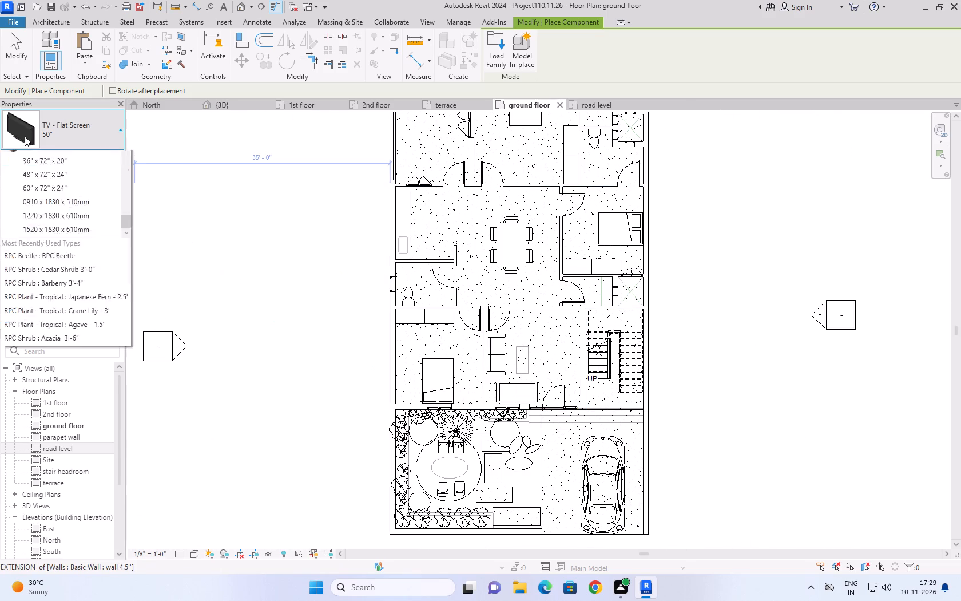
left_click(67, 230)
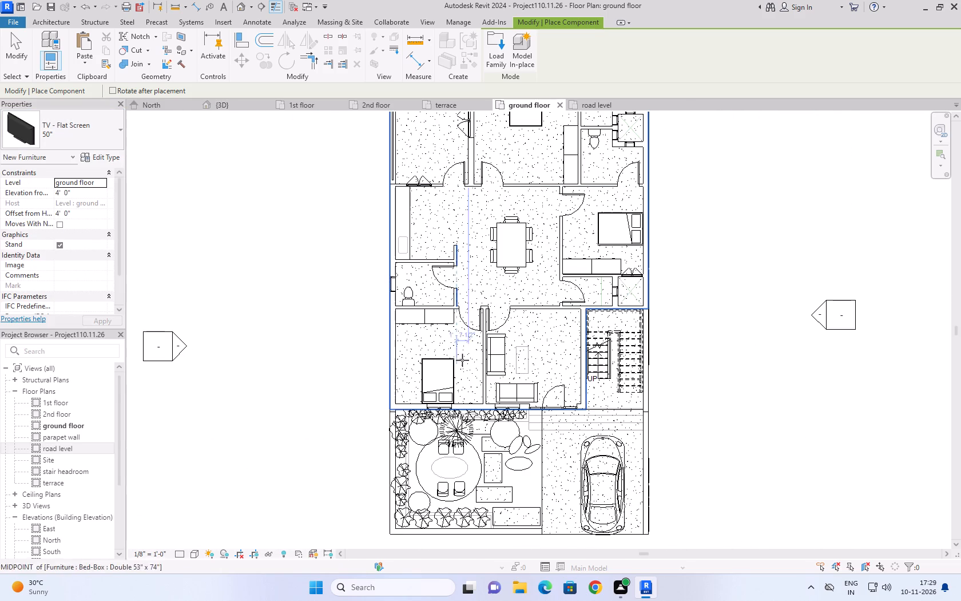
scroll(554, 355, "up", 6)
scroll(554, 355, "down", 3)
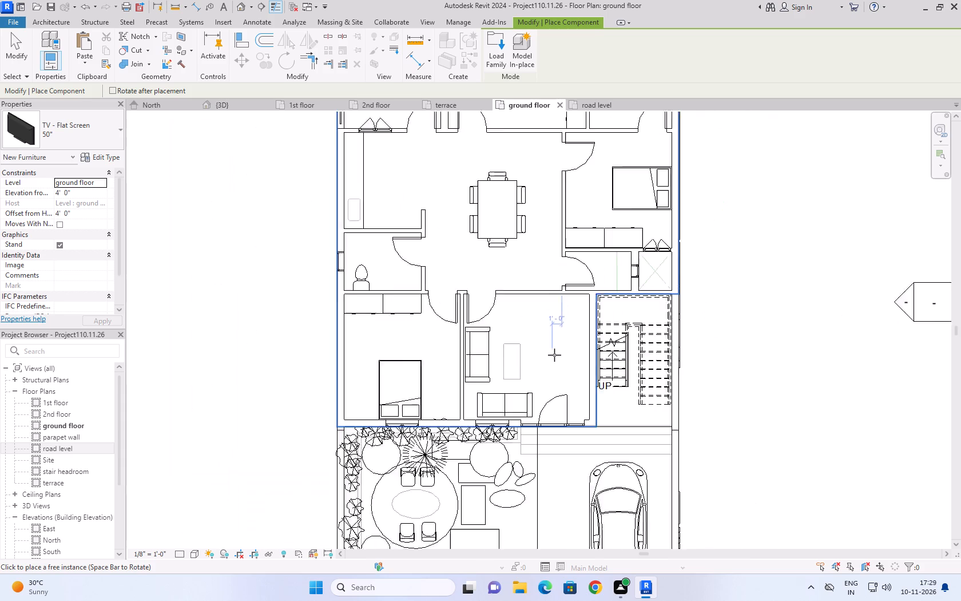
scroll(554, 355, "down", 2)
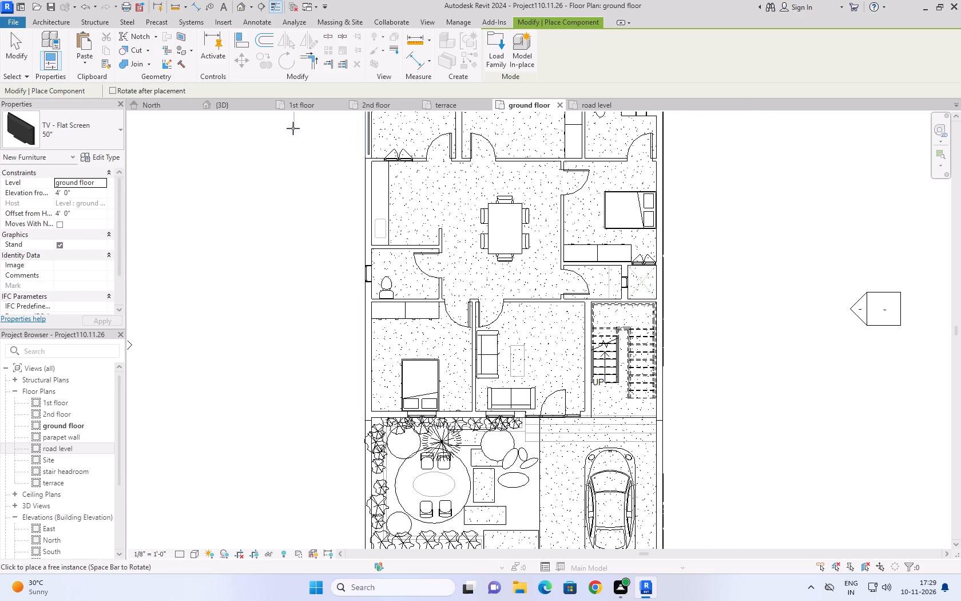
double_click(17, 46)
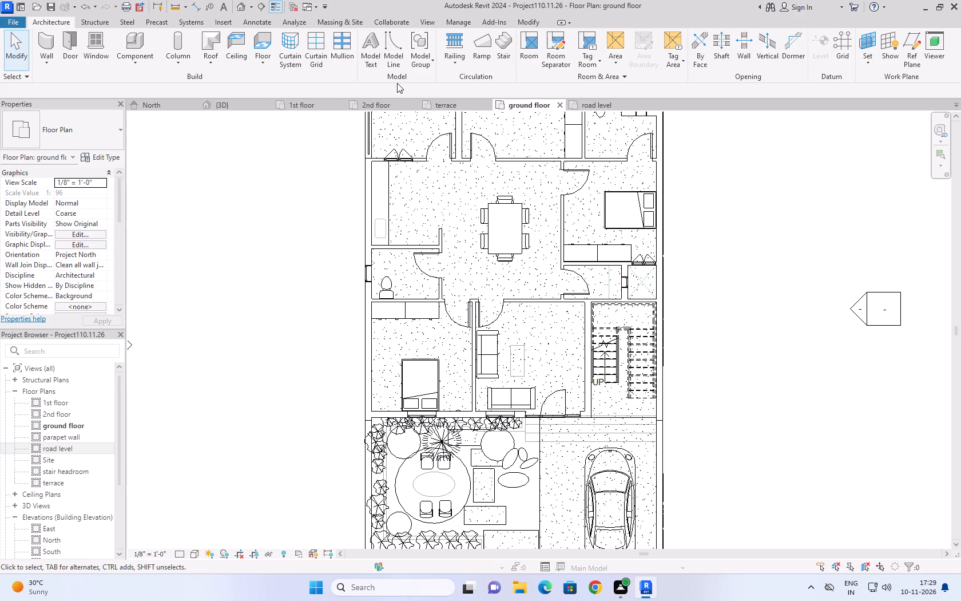
Look over the terrace and 2nd floor plans, checking the whole 2nd floor layout.
left_click(467, 106)
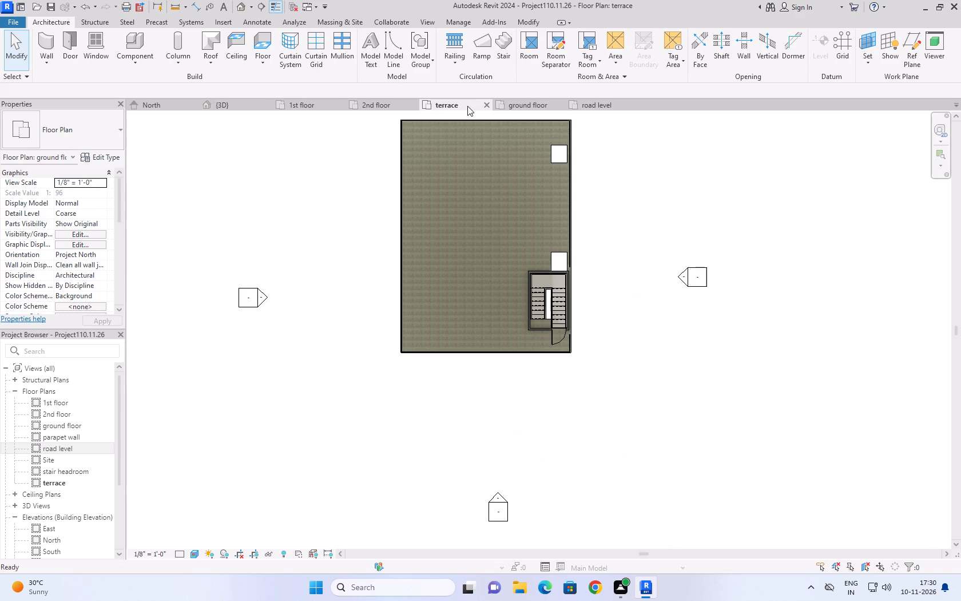
left_click(383, 105)
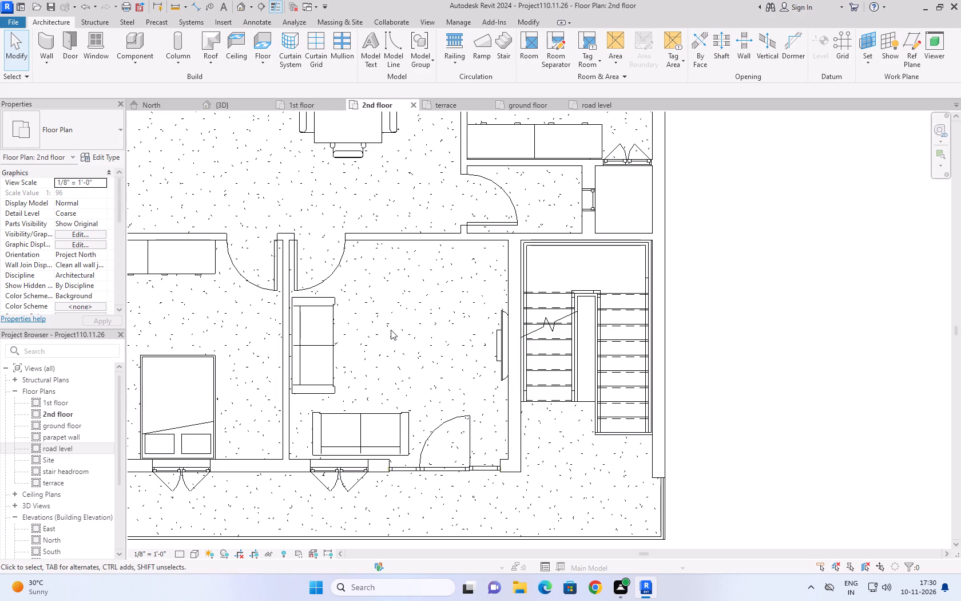
scroll(403, 338, "down", 11)
left_click_drag(288, 182, 445, 465)
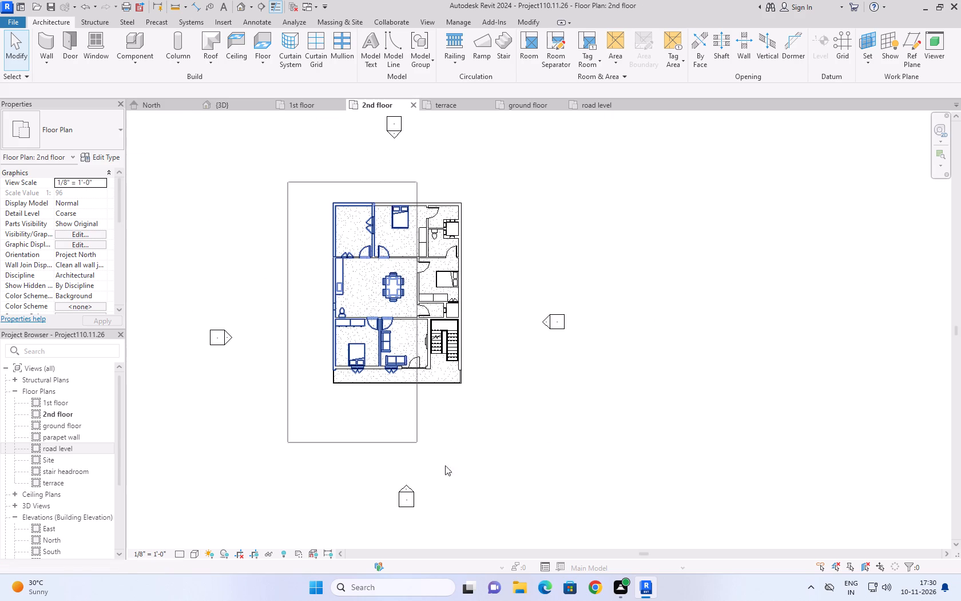
left_click_drag(445, 465, 525, 437)
left_click(497, 130)
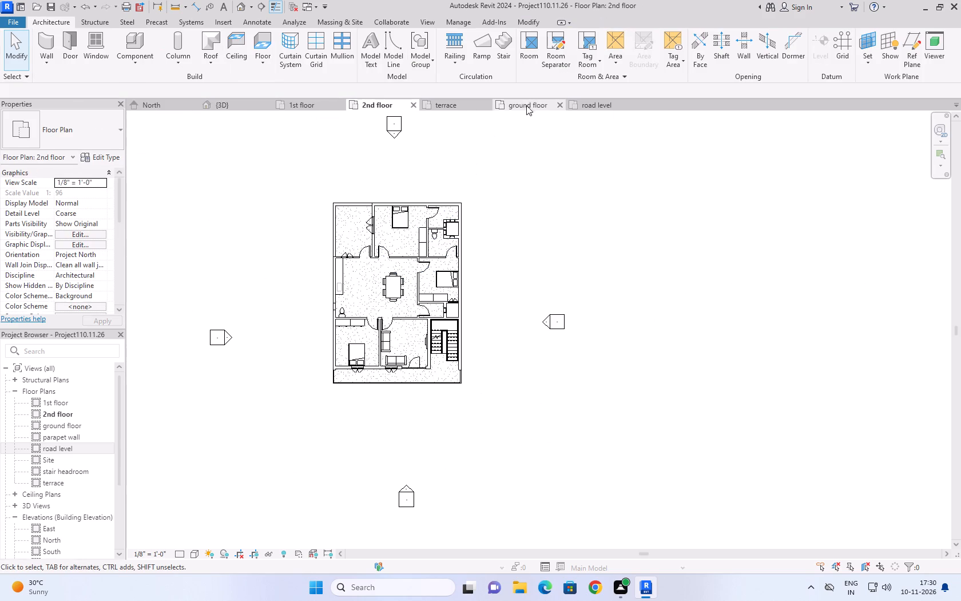
Select everything in the ground floor plan, review the selected element categories in the Filter, and clear the selection.
left_click(528, 104)
scroll(319, 321, "down", 5)
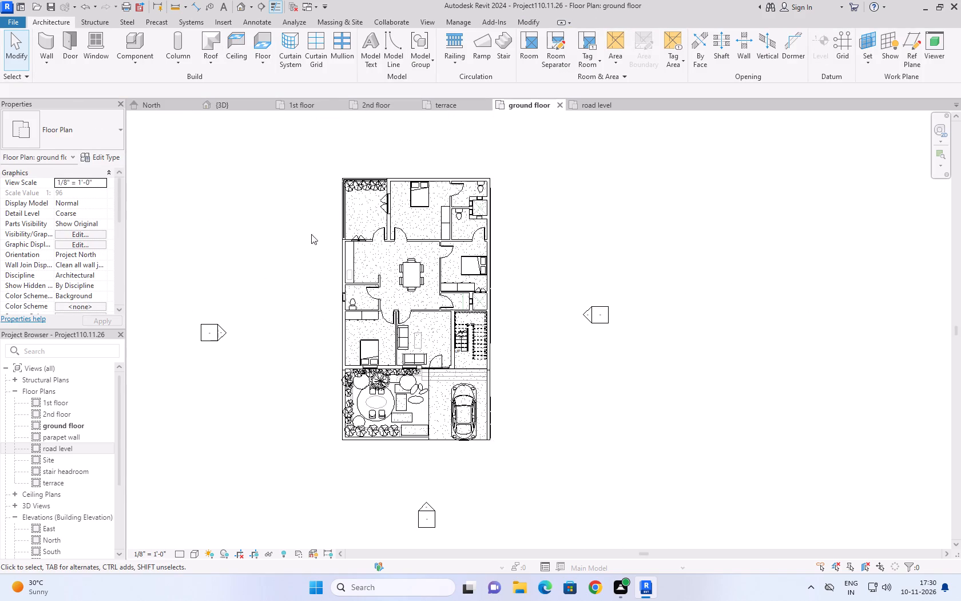
left_click_drag(308, 150, 533, 497)
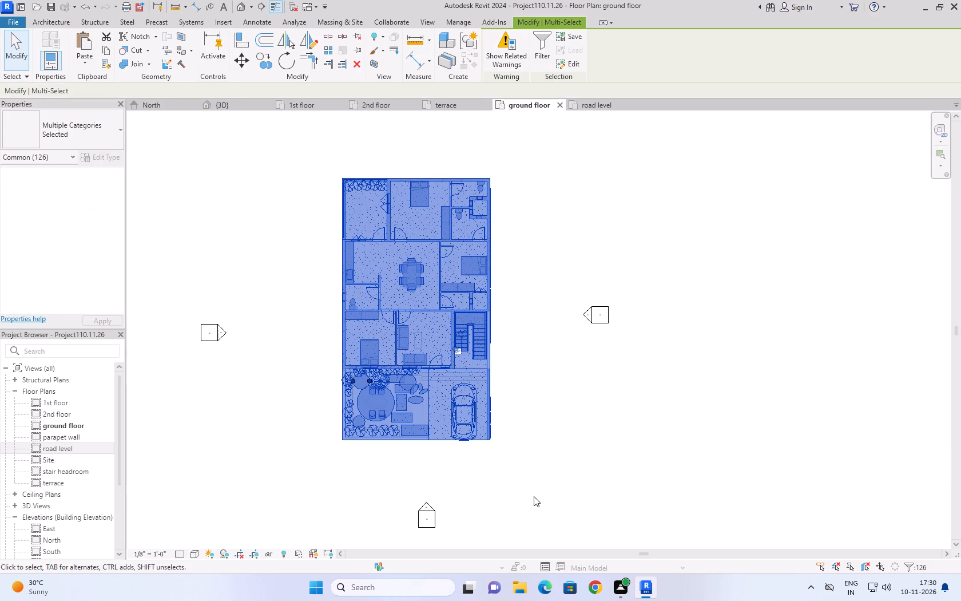
left_click(538, 60)
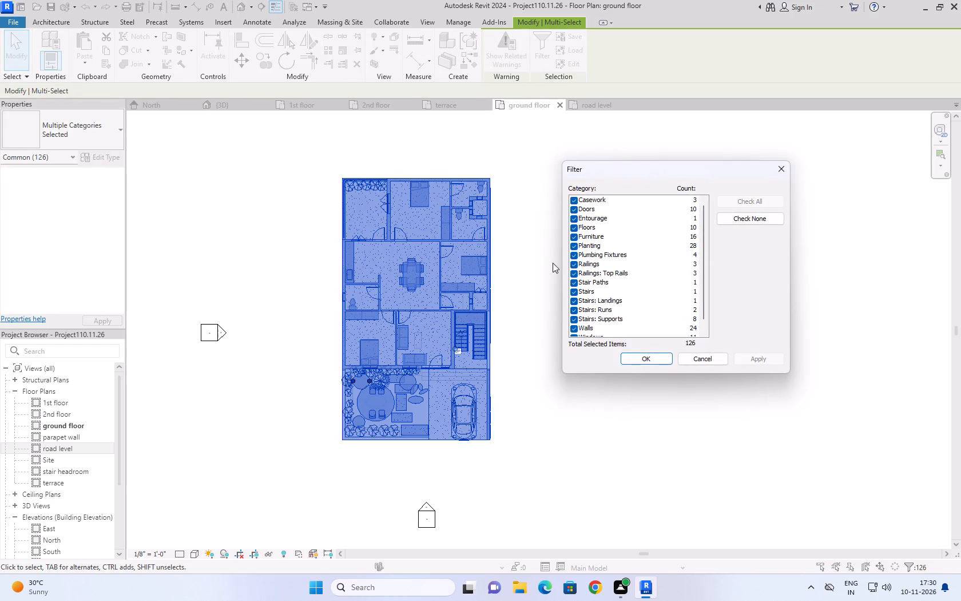
scroll(587, 290, "down", 10)
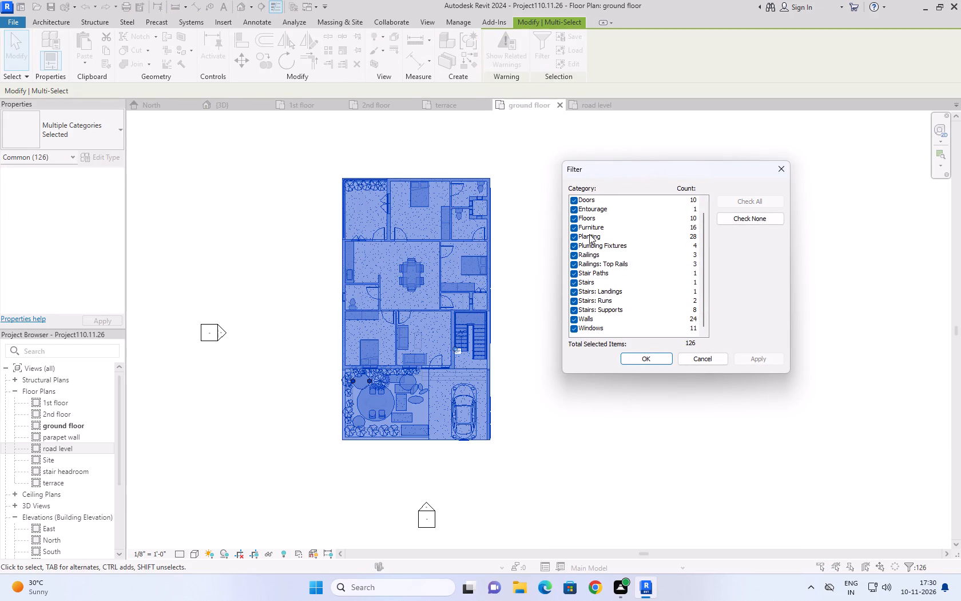
scroll(589, 234, "up", 6)
scroll(589, 234, "down", 1)
left_click(626, 347)
left_click(632, 360)
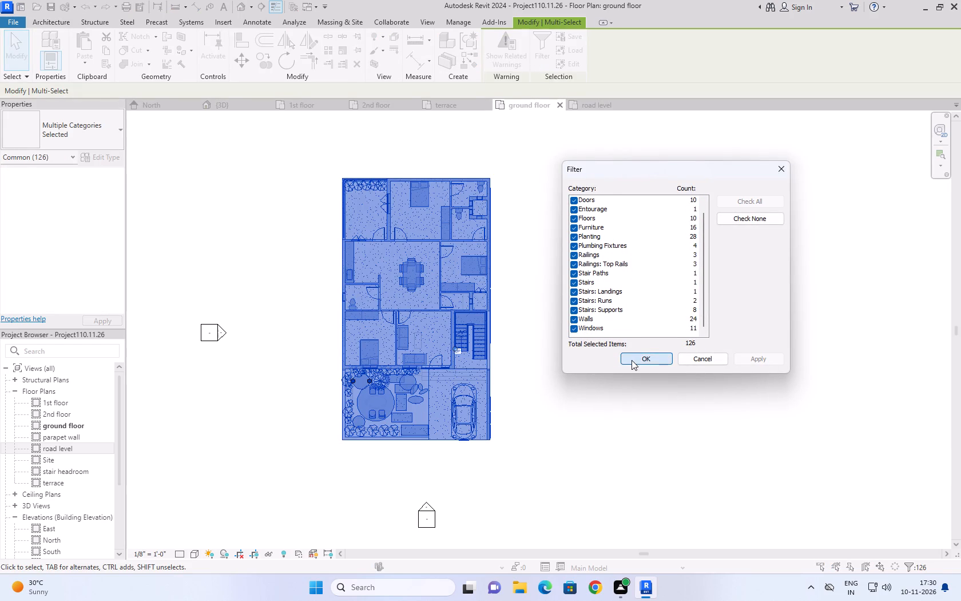
left_click(614, 369)
Place a 50" TV - Flat Screen about 0'-8" from the ground floor sitting room's staircase-side wall, at 4'-0" elevation.
scroll(404, 347, "up", 10)
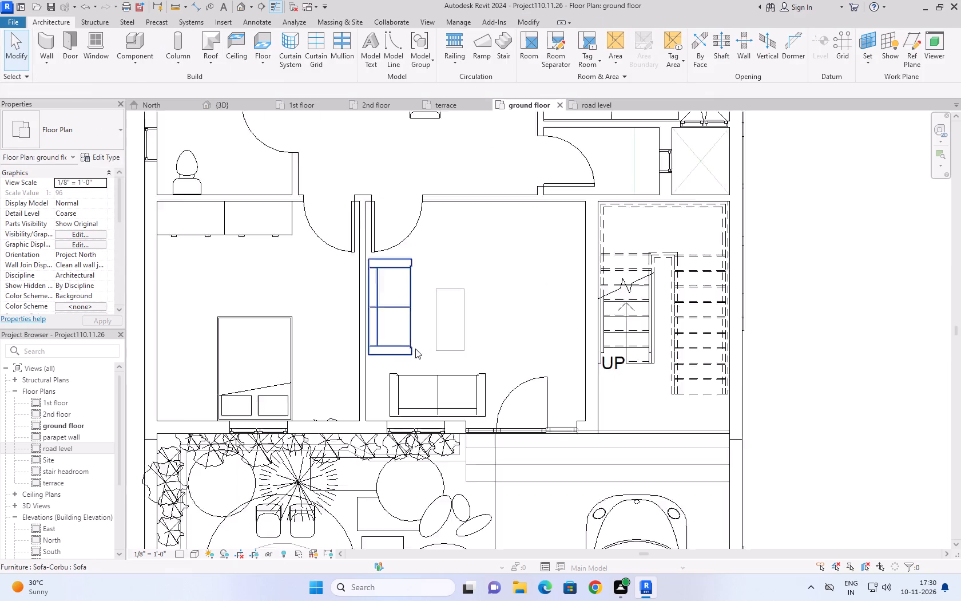
scroll(415, 349, "up", 1)
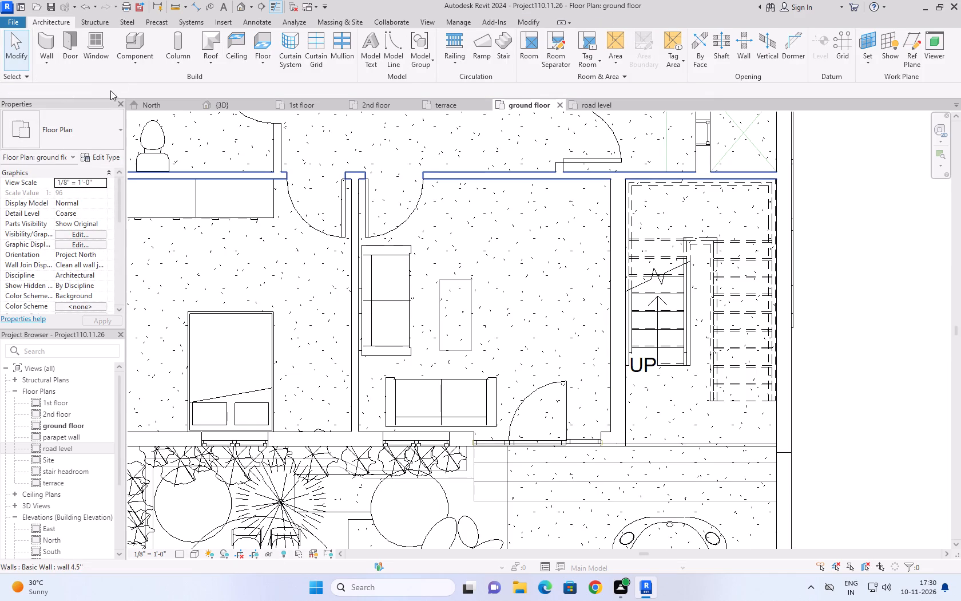
left_click(126, 61)
left_click(148, 89)
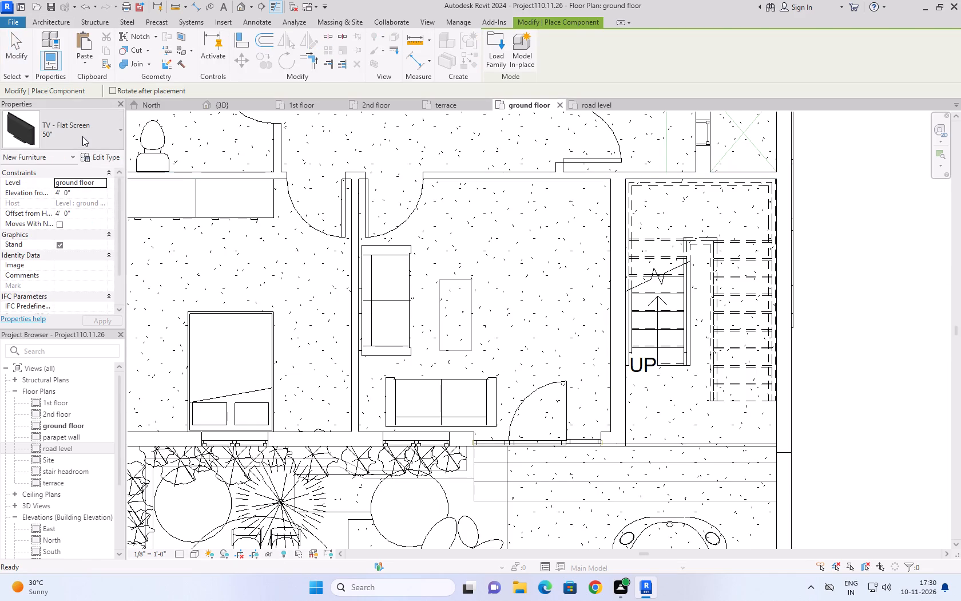
left_click(82, 136)
left_click(34, 128)
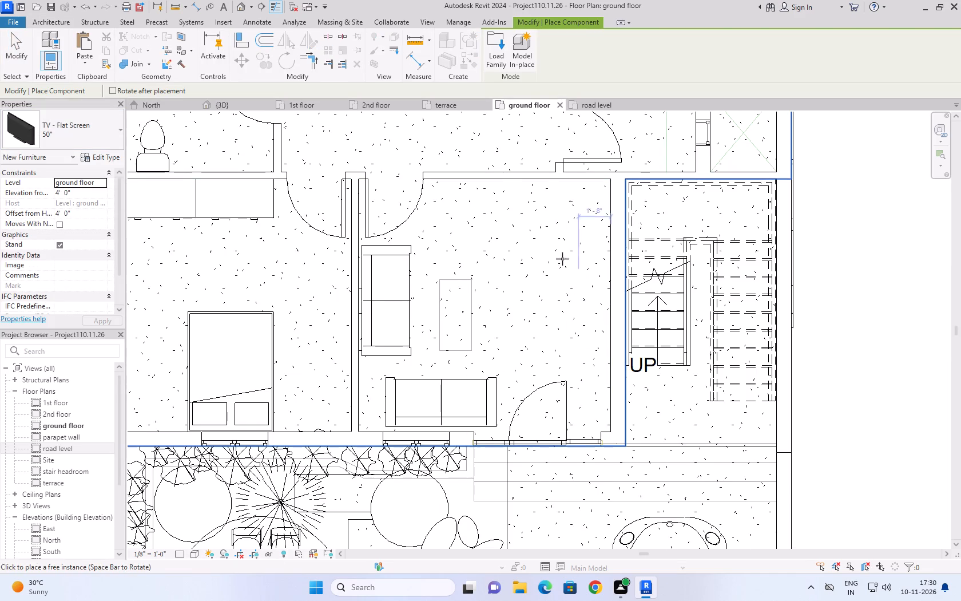
left_click(597, 280)
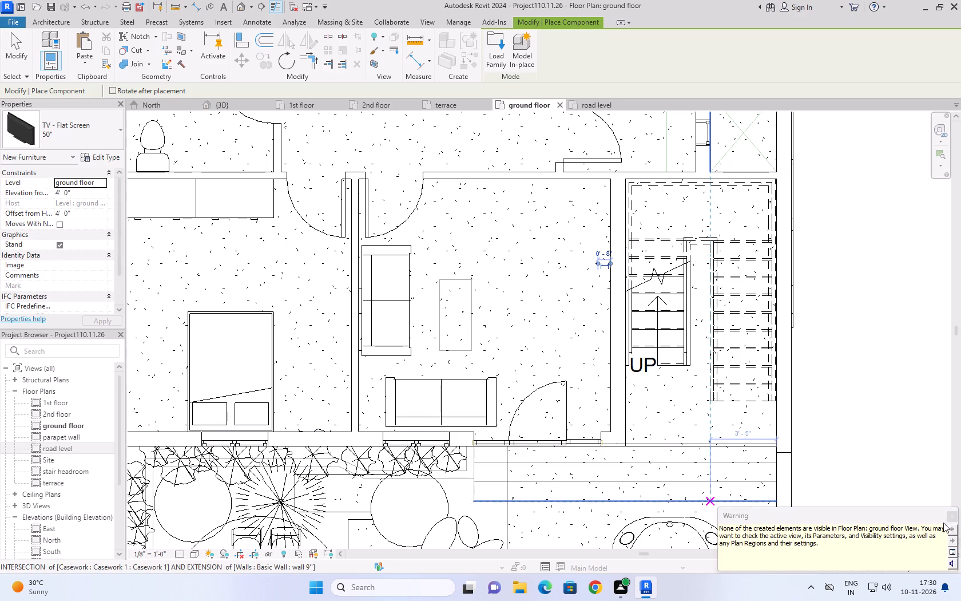
left_click(947, 519)
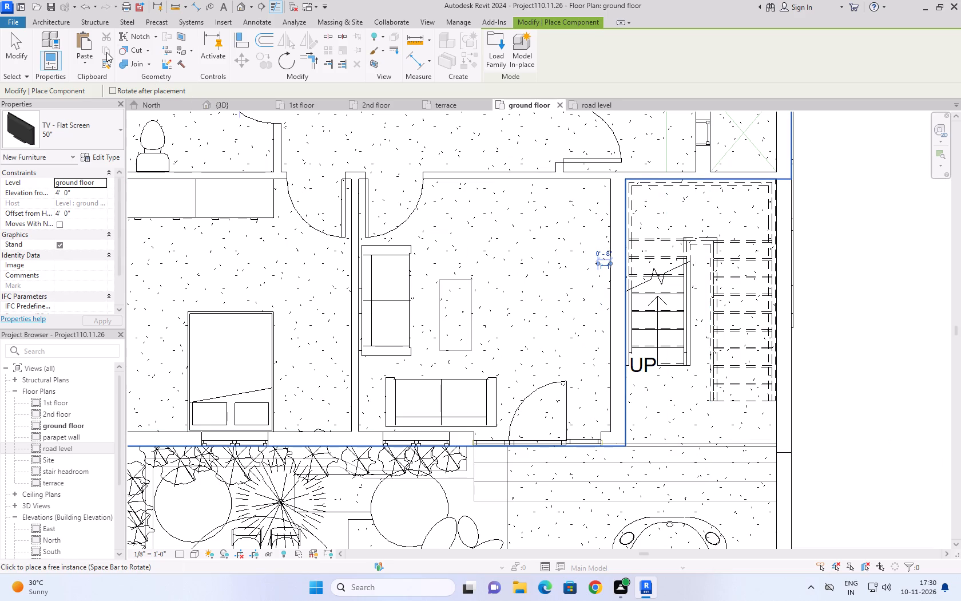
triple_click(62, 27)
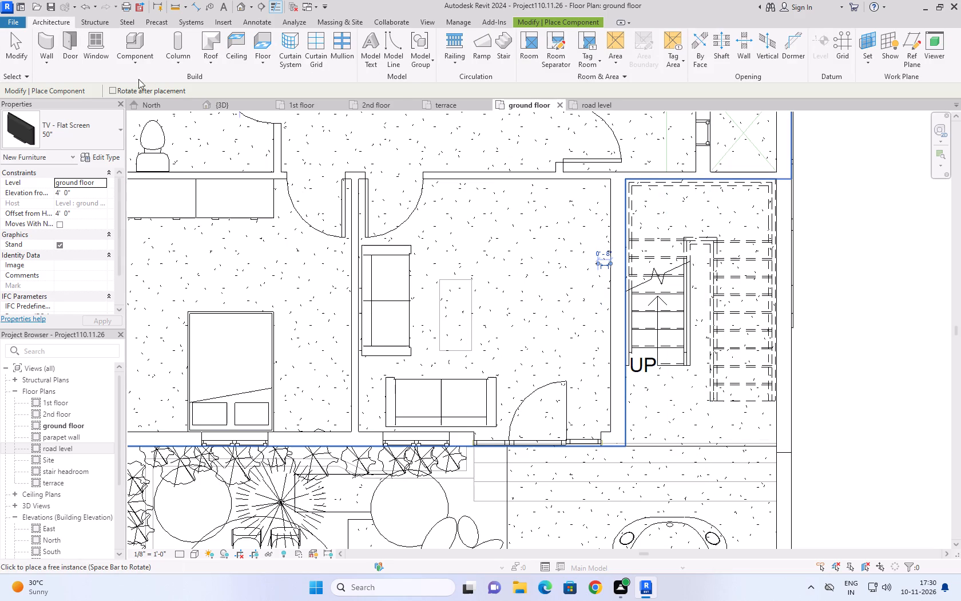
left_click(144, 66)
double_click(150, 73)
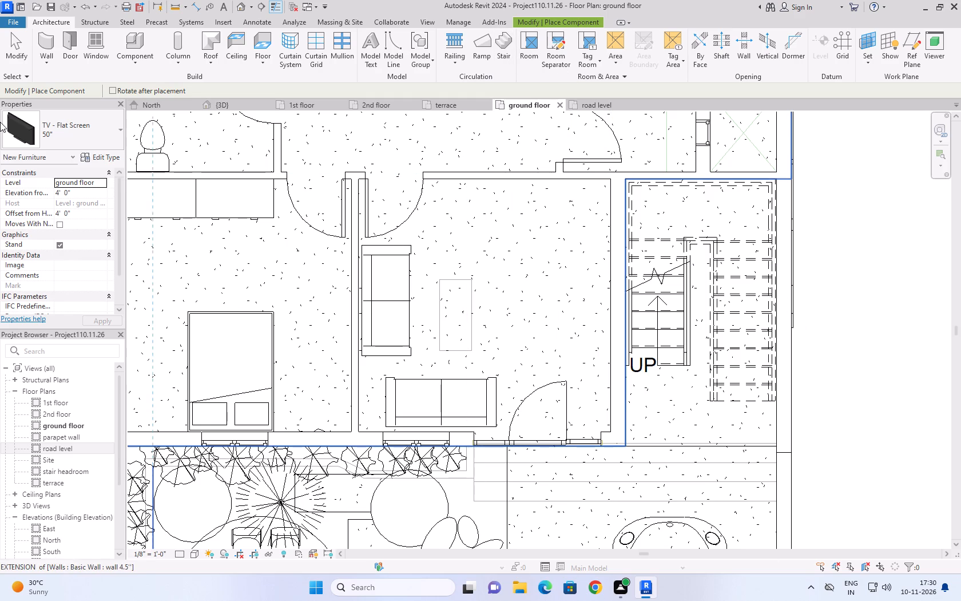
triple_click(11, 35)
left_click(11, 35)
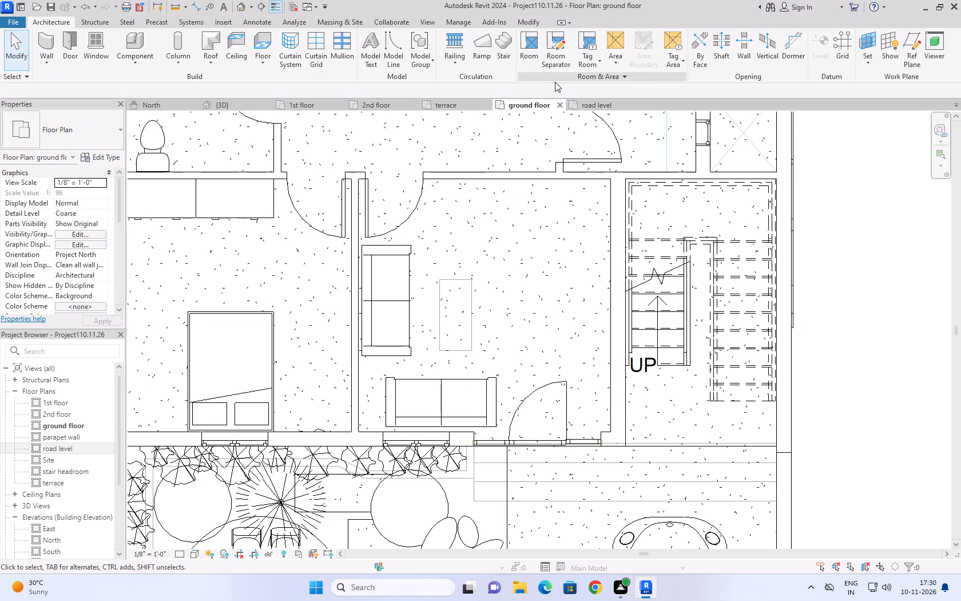
Create a Rentable area plan for the 1st floor without automatic area boundary lines.
left_click(615, 59)
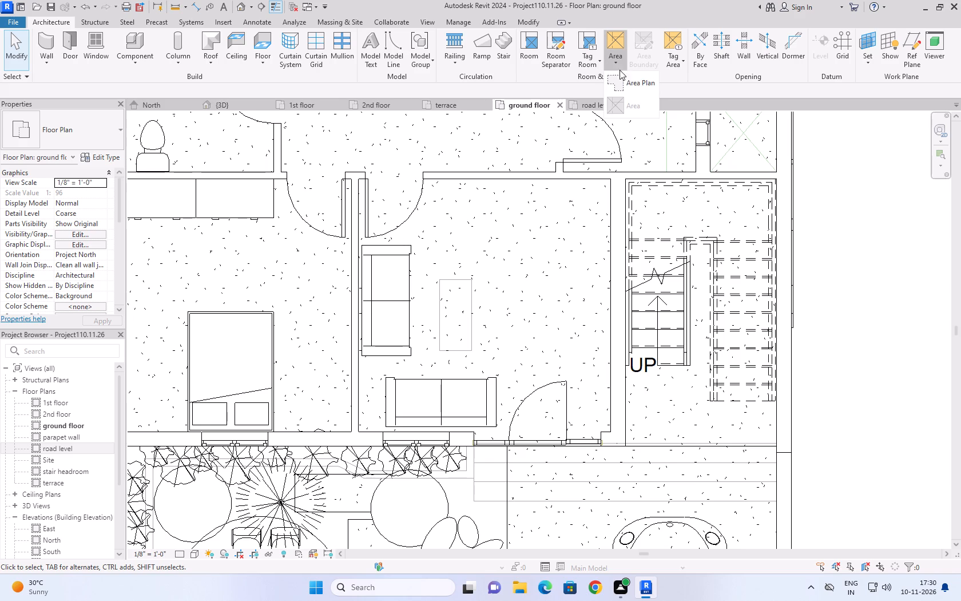
left_click(624, 78)
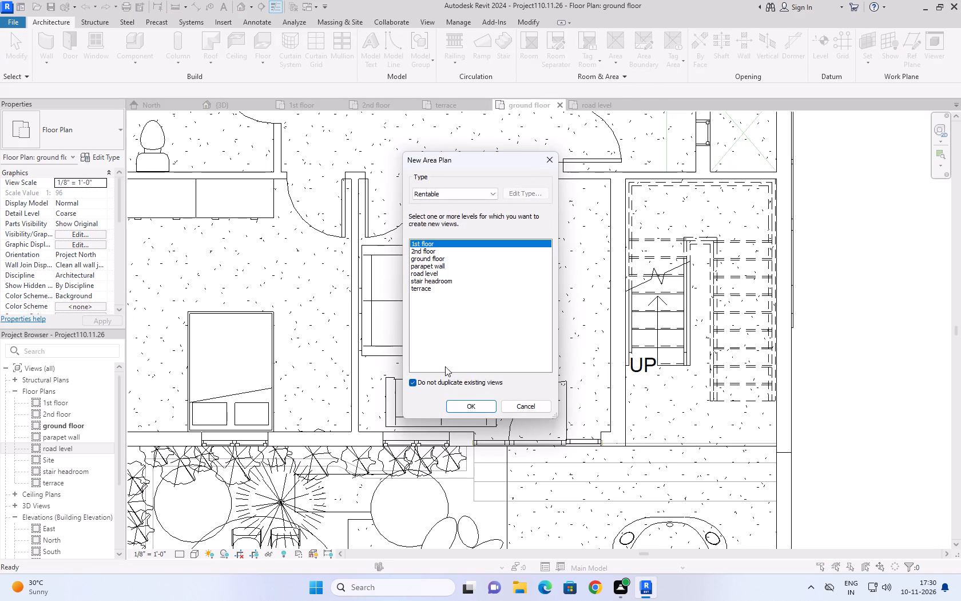
left_click(463, 400)
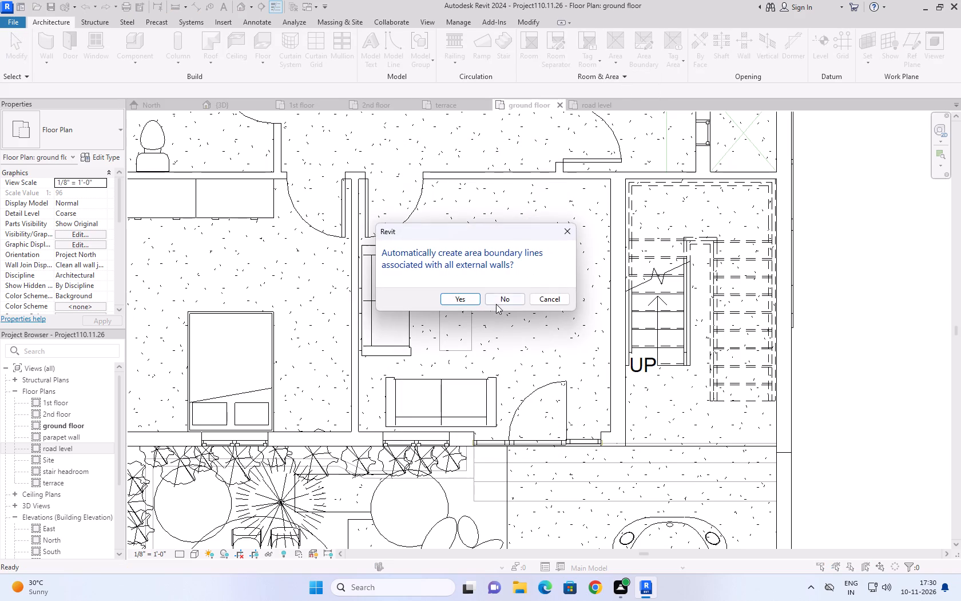
left_click(496, 303)
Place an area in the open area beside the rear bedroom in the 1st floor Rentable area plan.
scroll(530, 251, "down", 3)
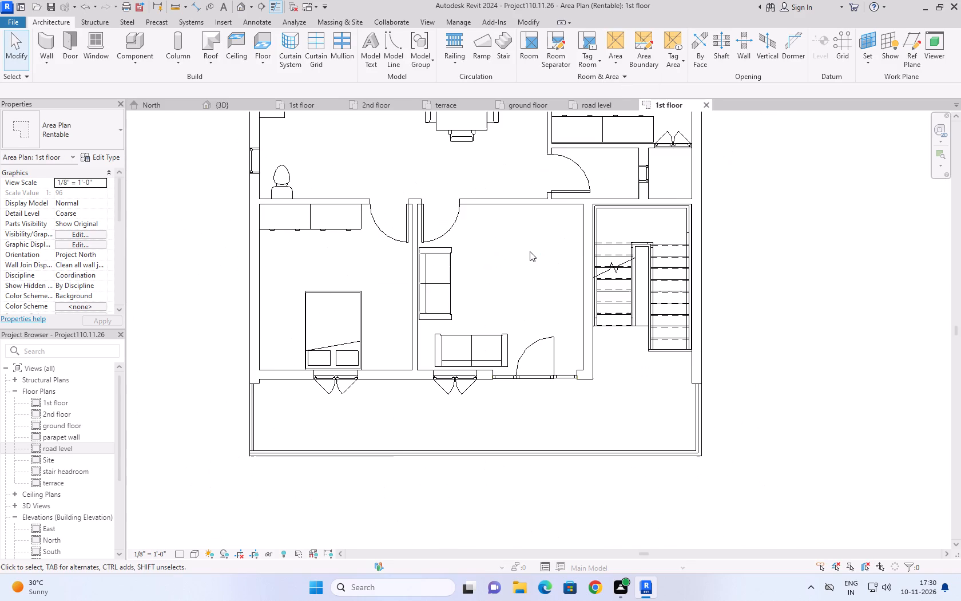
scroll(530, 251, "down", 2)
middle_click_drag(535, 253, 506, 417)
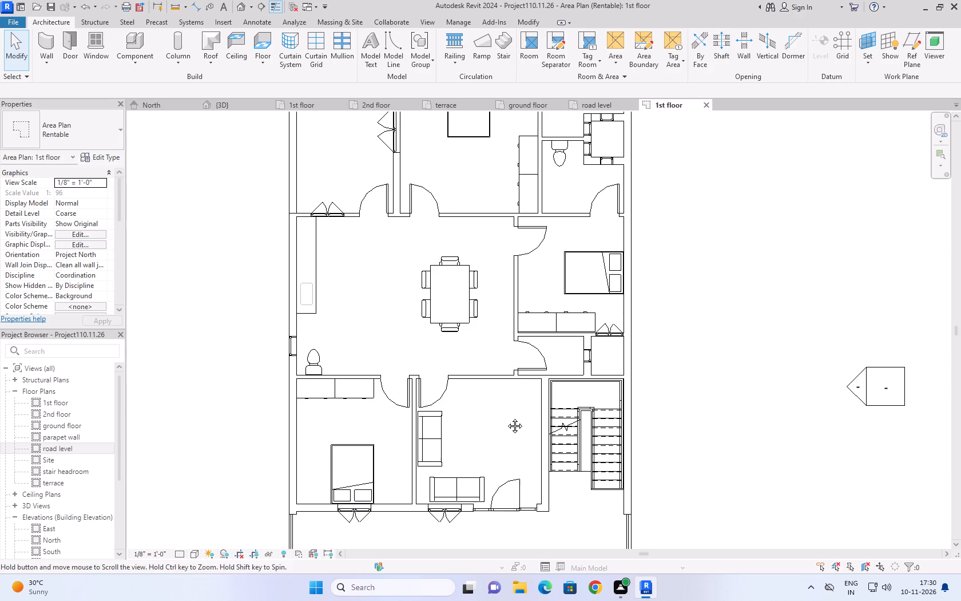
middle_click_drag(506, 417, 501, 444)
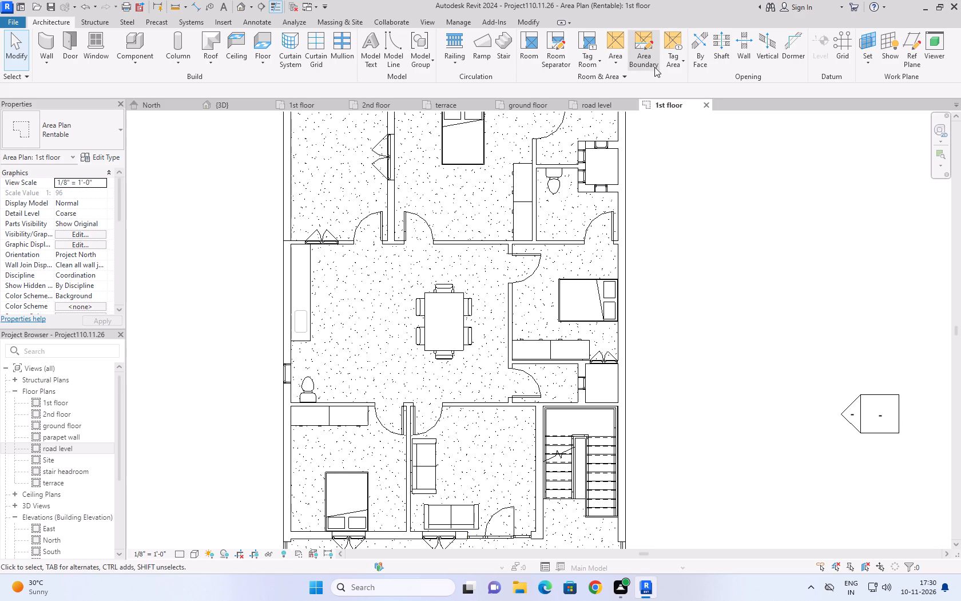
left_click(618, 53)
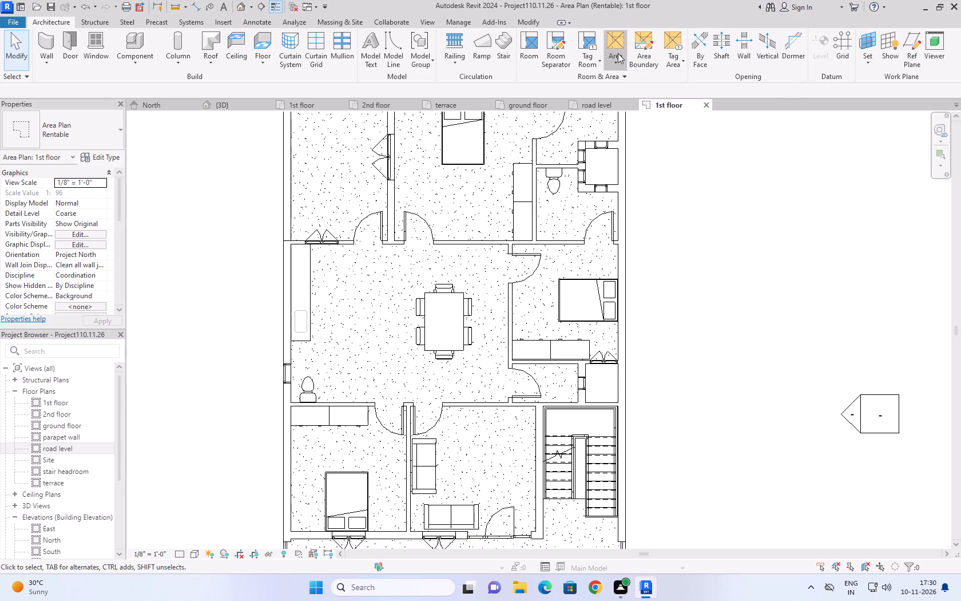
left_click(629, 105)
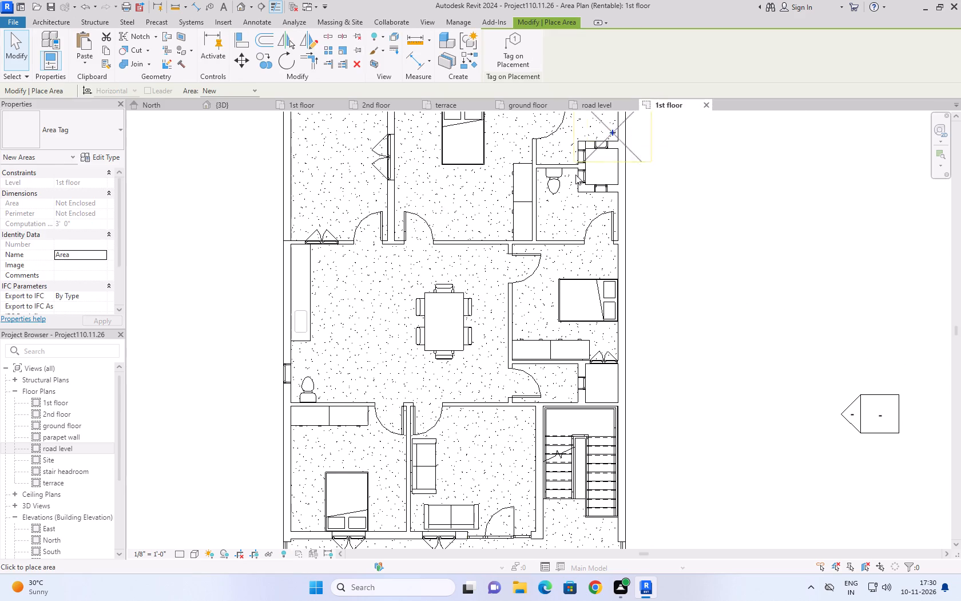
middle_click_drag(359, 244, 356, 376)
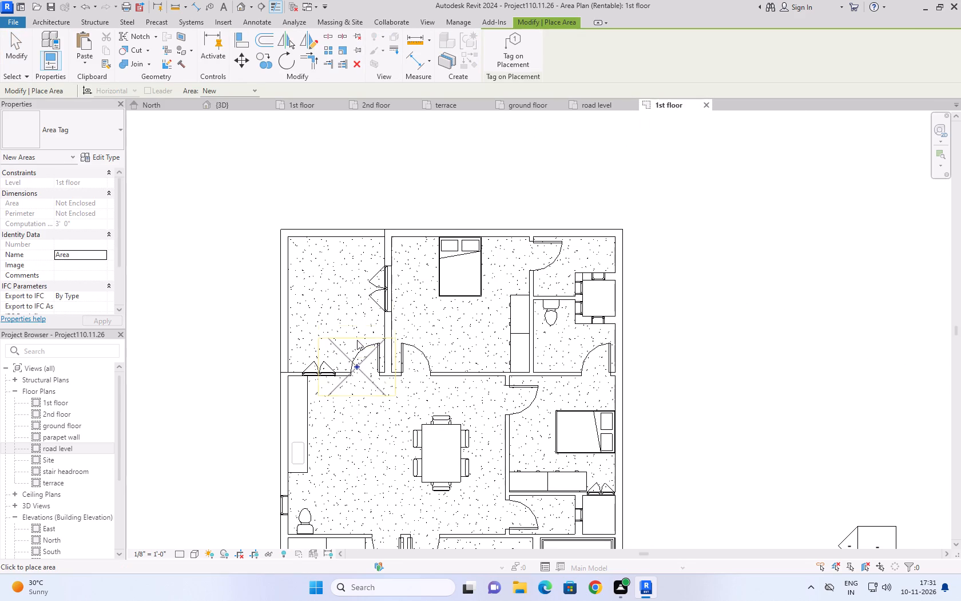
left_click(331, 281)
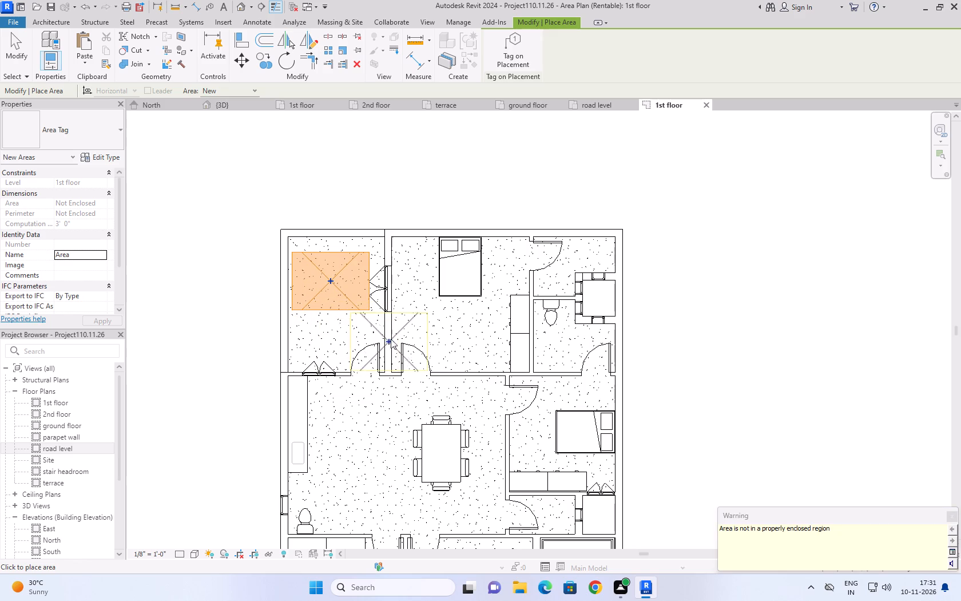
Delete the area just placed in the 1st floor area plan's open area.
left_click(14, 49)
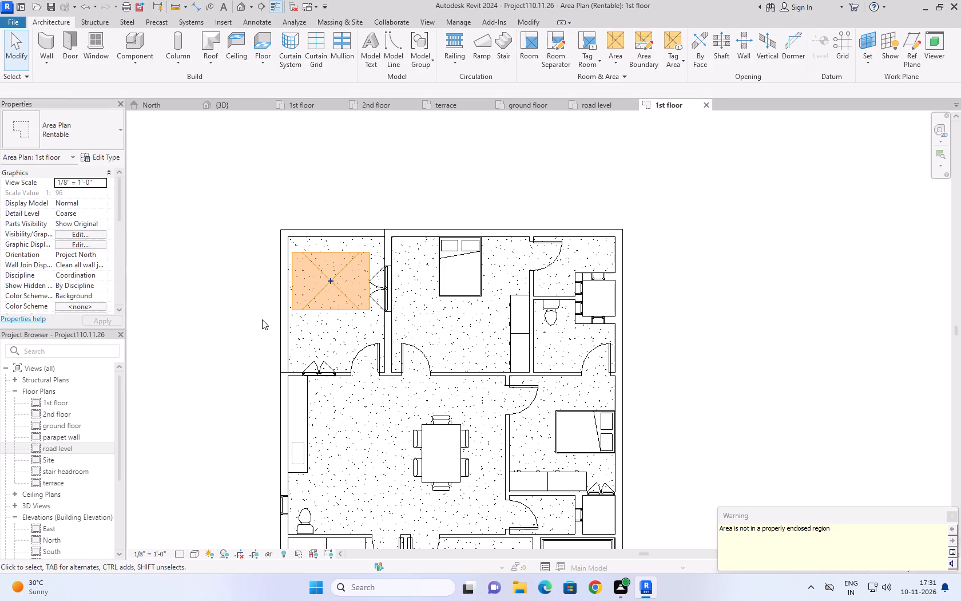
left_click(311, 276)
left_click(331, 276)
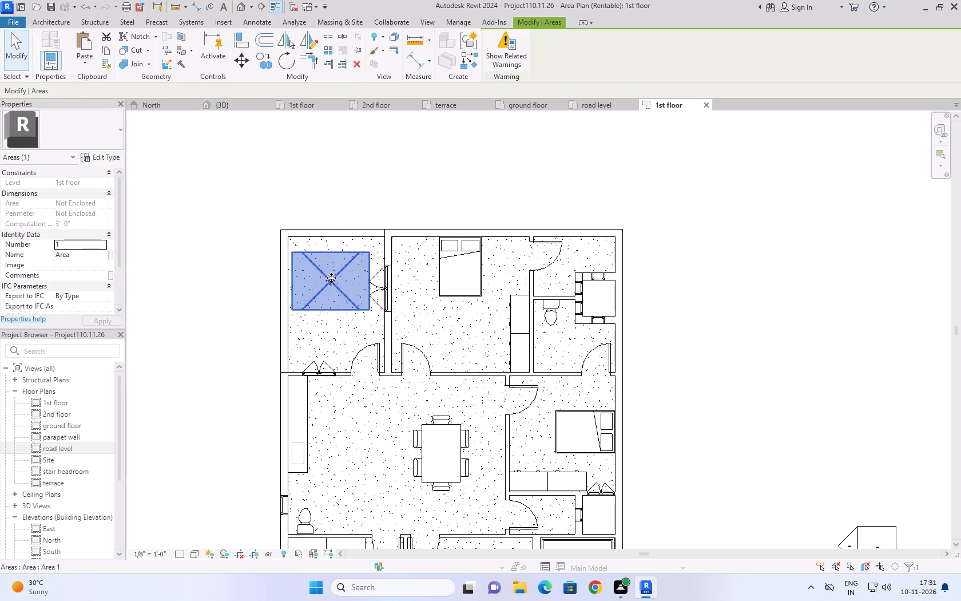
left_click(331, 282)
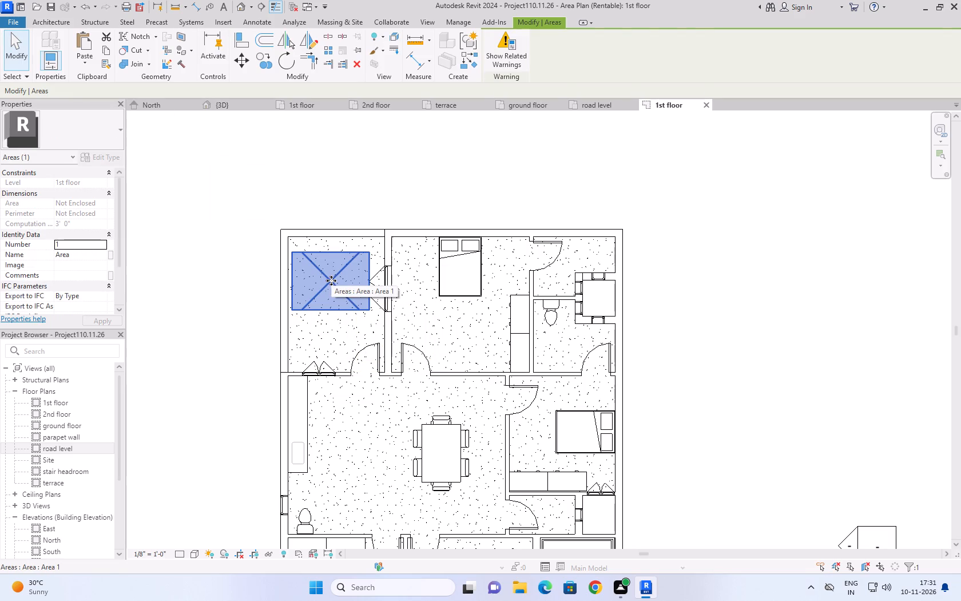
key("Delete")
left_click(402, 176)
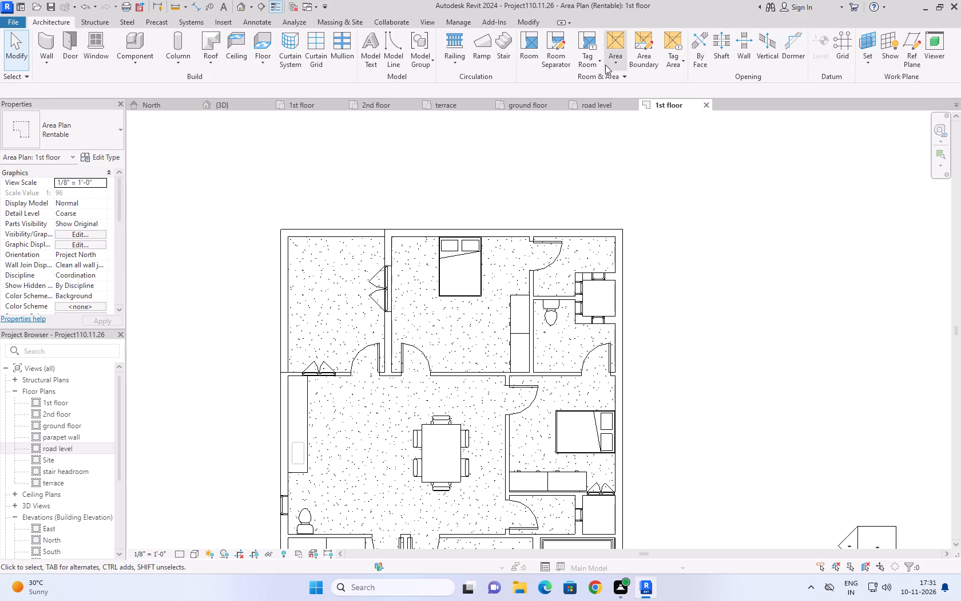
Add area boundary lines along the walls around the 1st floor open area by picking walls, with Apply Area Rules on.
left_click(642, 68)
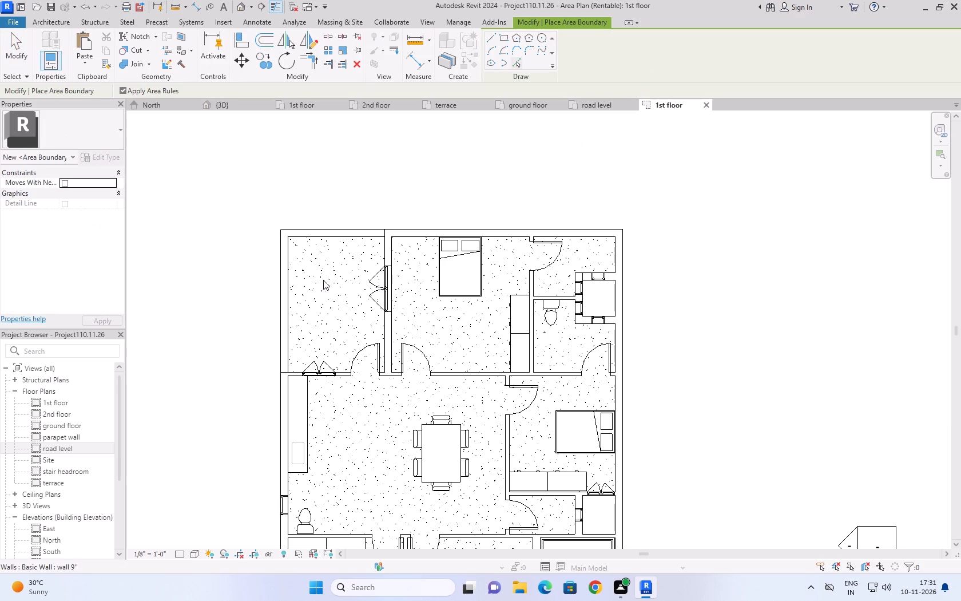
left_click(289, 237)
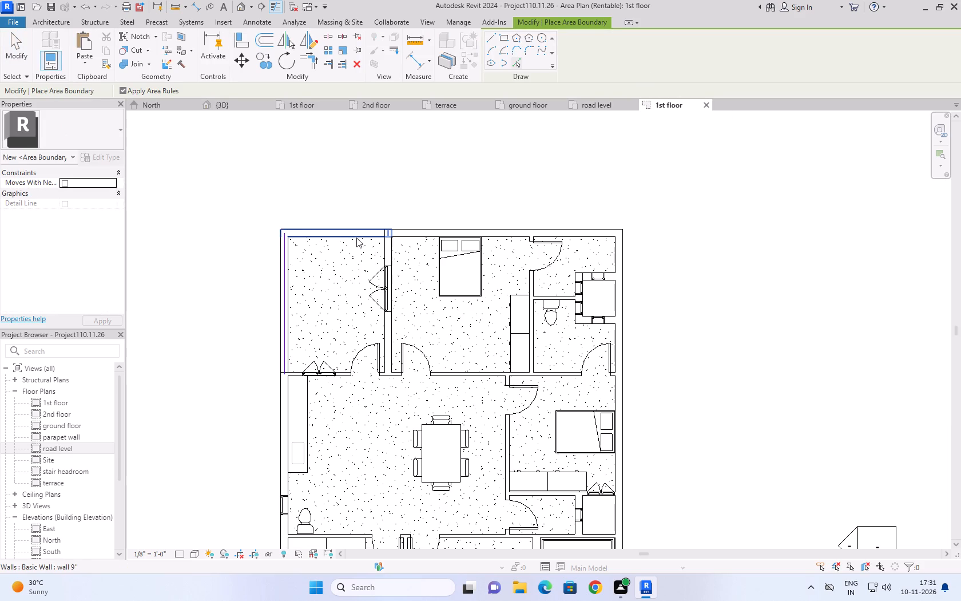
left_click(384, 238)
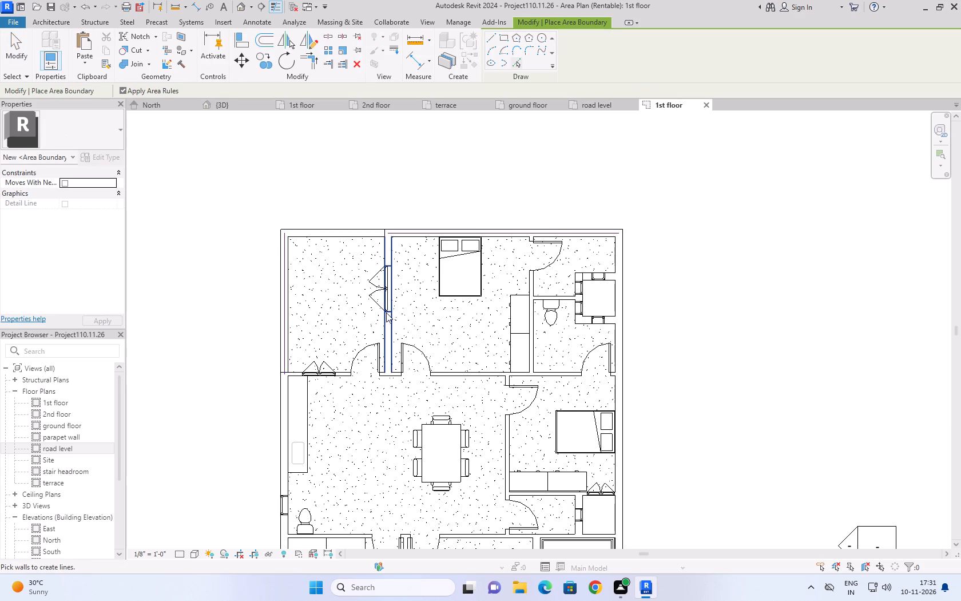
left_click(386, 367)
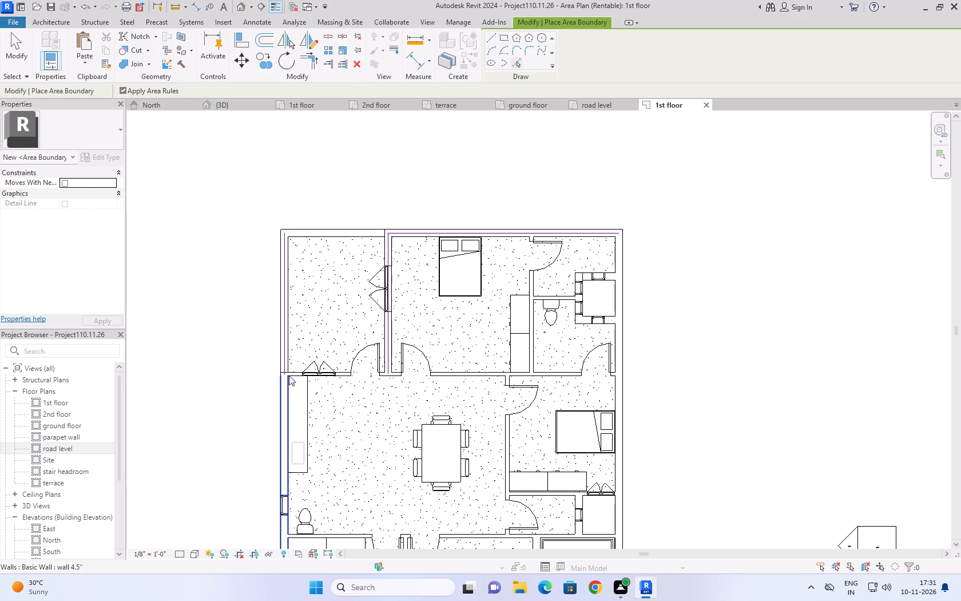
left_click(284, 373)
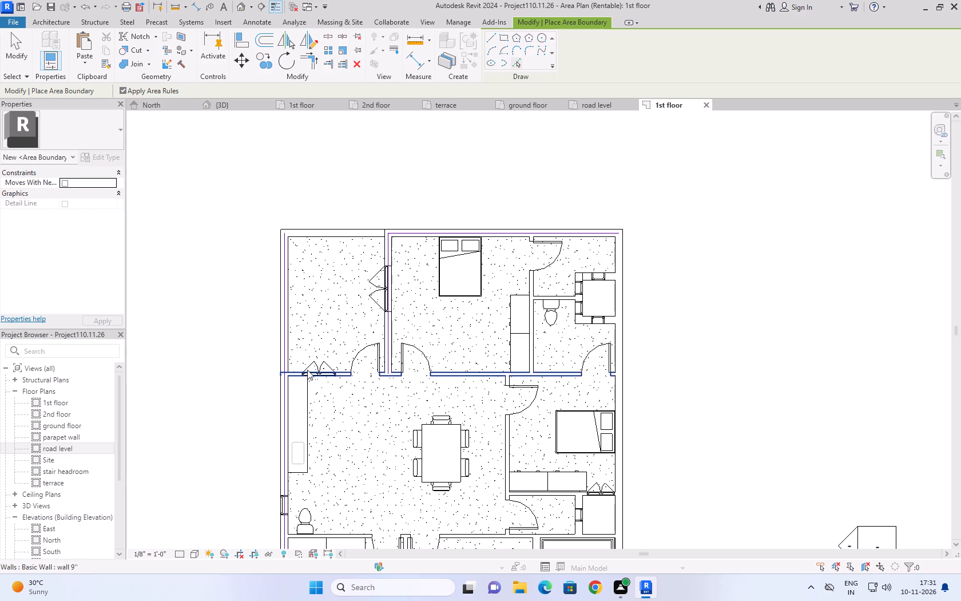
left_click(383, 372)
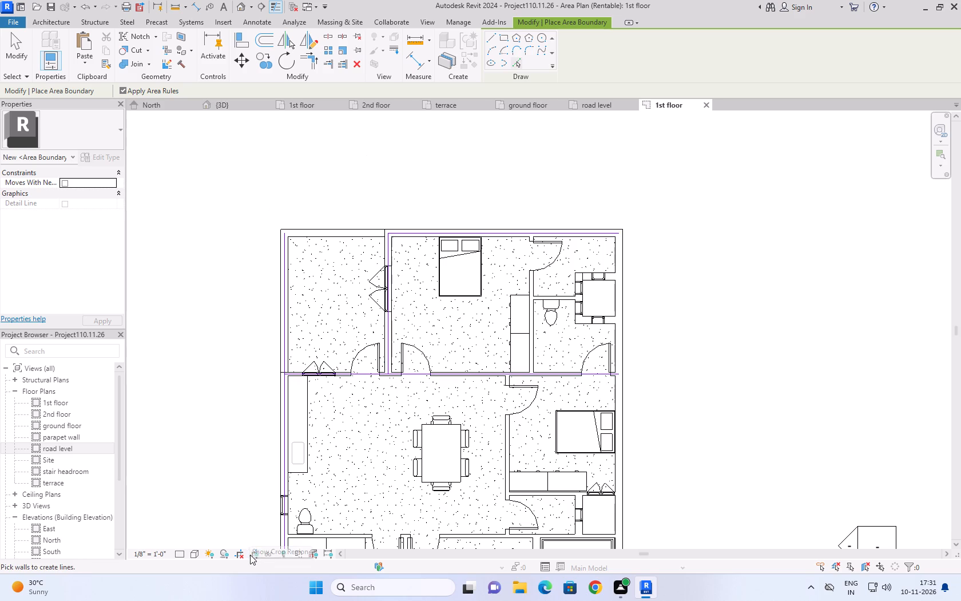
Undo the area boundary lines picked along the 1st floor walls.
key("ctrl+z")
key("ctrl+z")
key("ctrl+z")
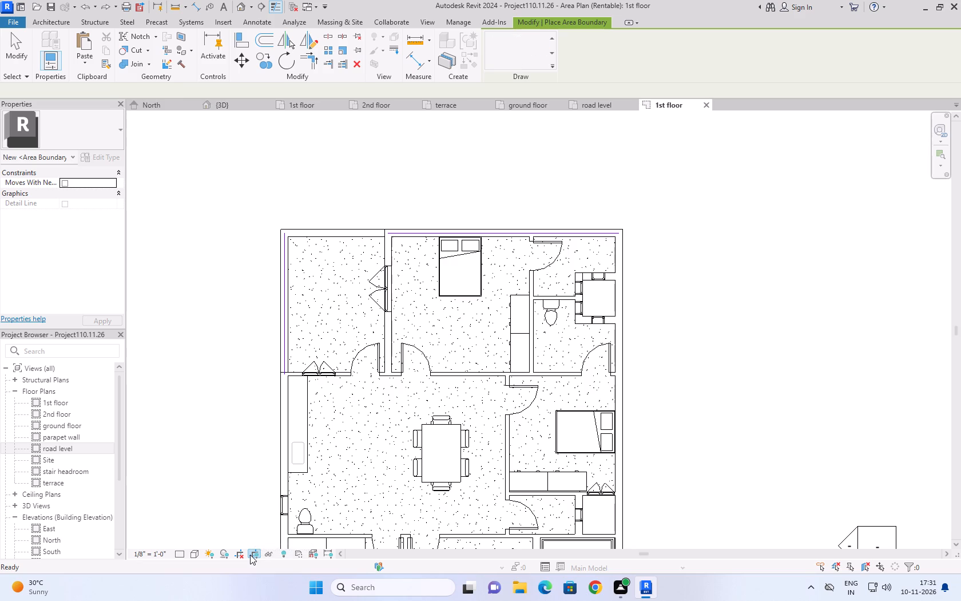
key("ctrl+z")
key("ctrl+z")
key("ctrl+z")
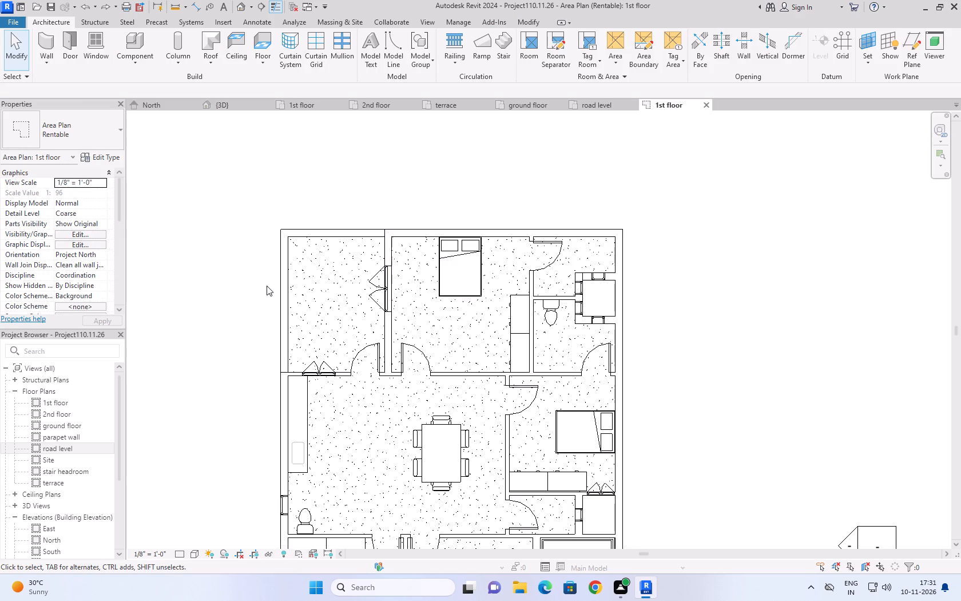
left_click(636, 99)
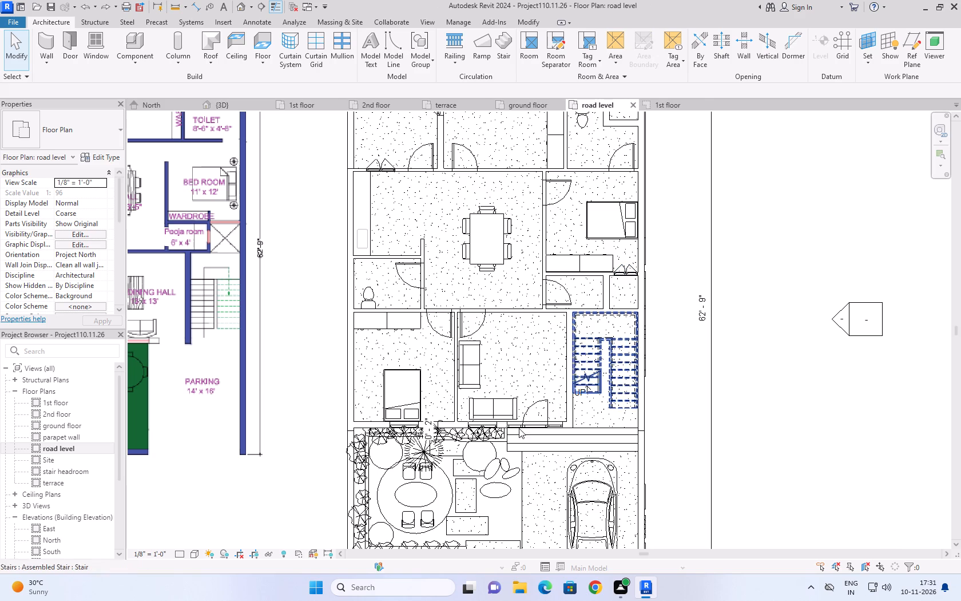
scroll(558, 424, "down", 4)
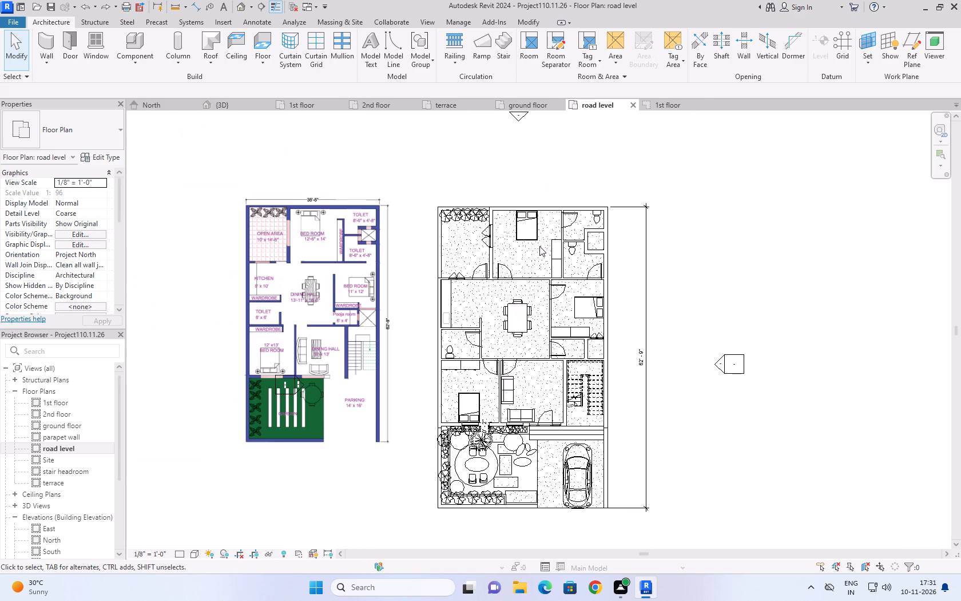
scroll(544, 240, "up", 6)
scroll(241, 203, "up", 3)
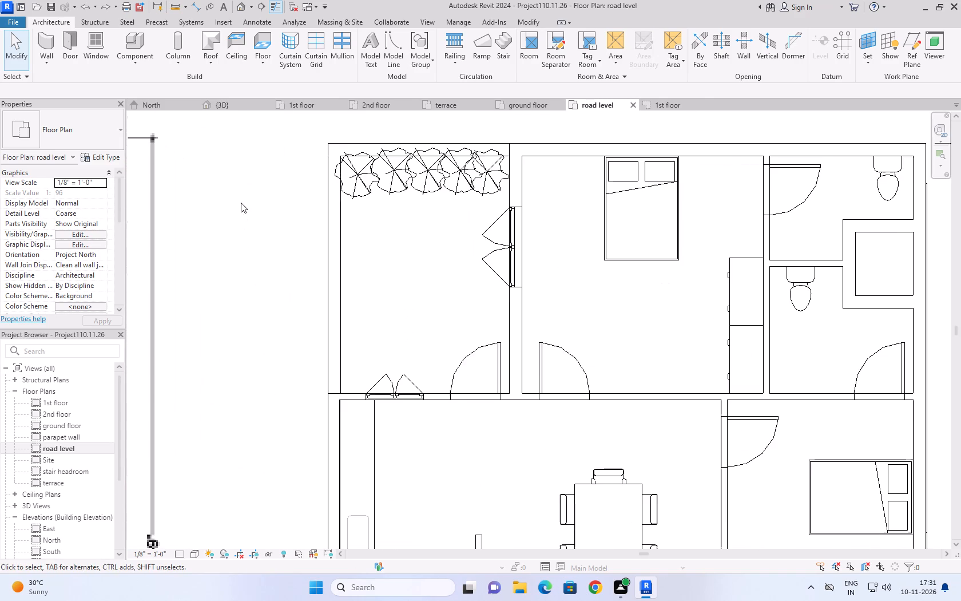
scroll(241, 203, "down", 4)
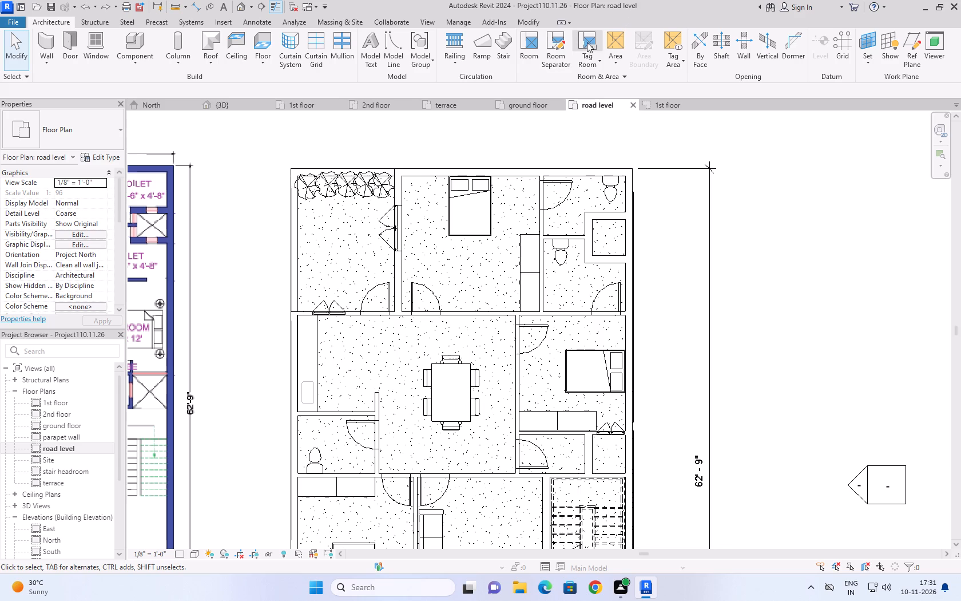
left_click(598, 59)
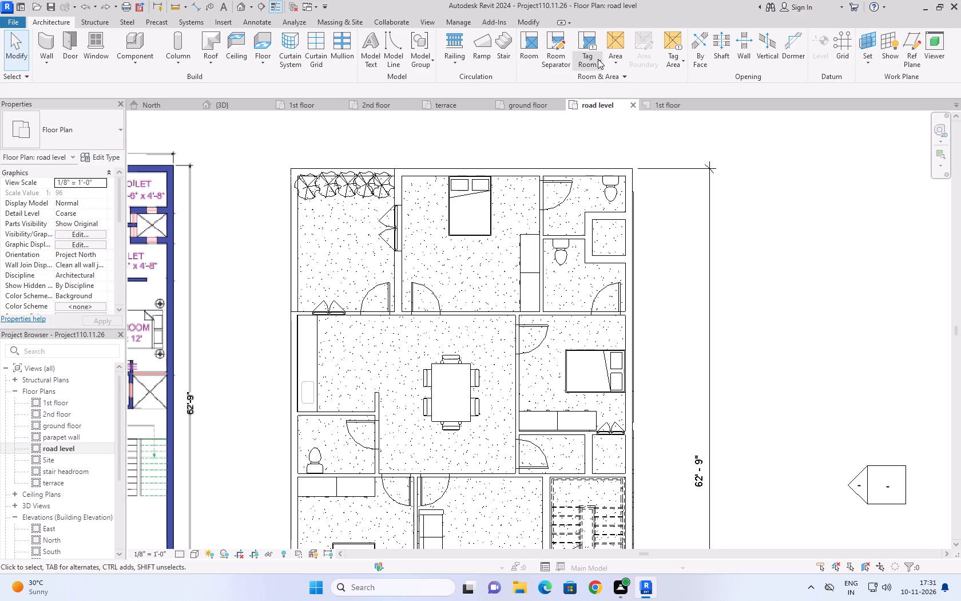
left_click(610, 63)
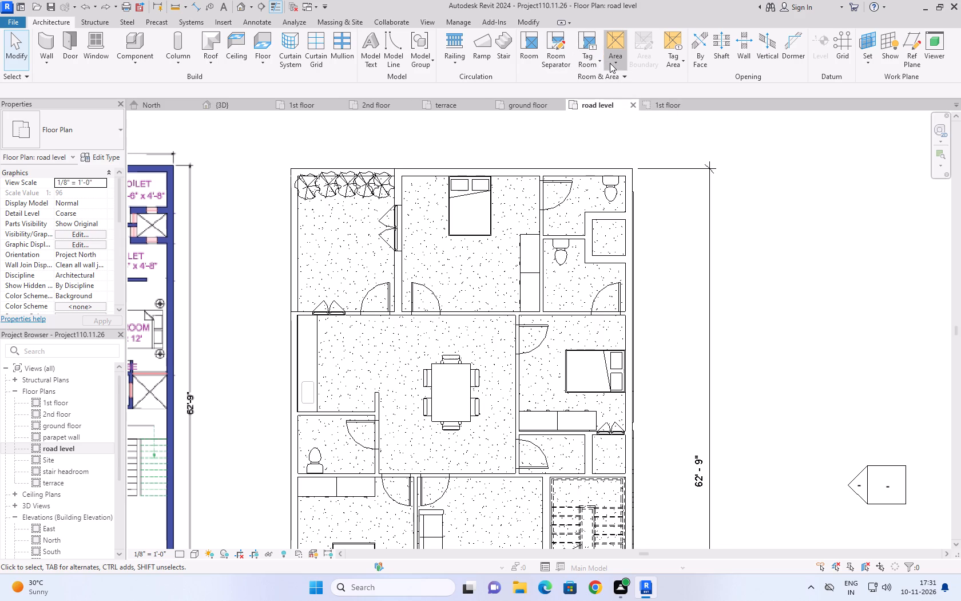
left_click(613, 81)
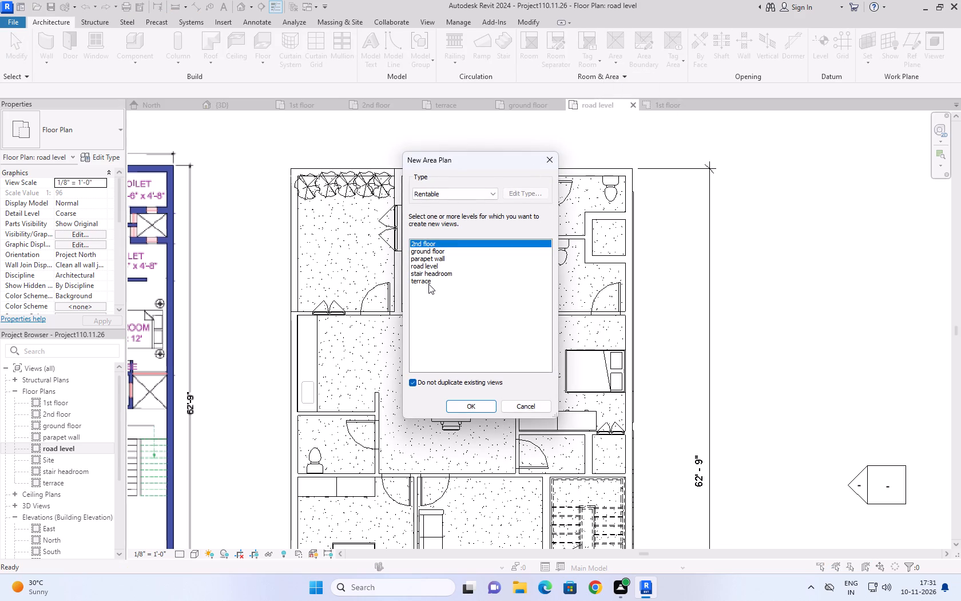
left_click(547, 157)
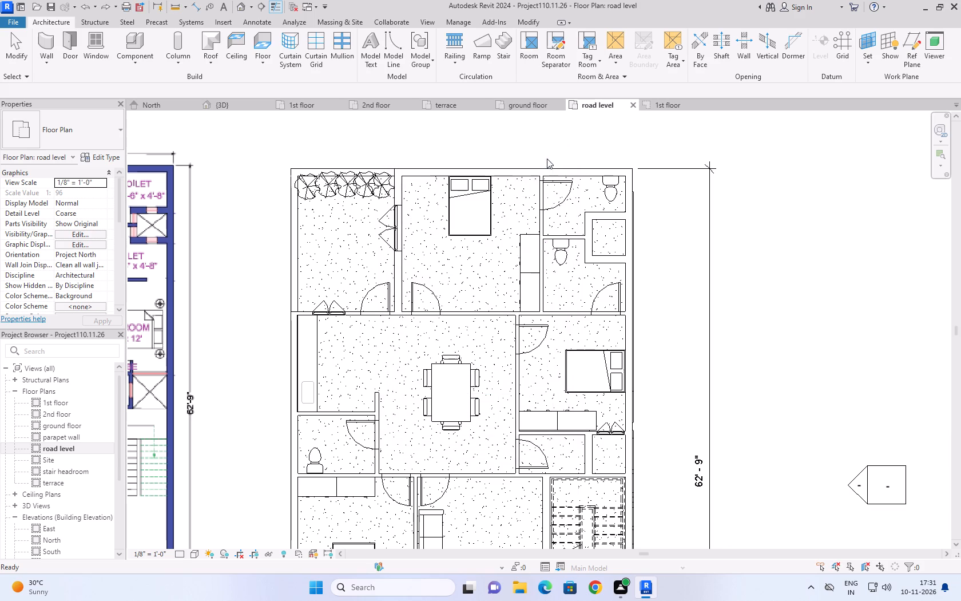
Close the road level, 1st floor area plan, ground floor and terrace views, leaving the 2nd floor plan active.
left_click(633, 104)
left_click(633, 104)
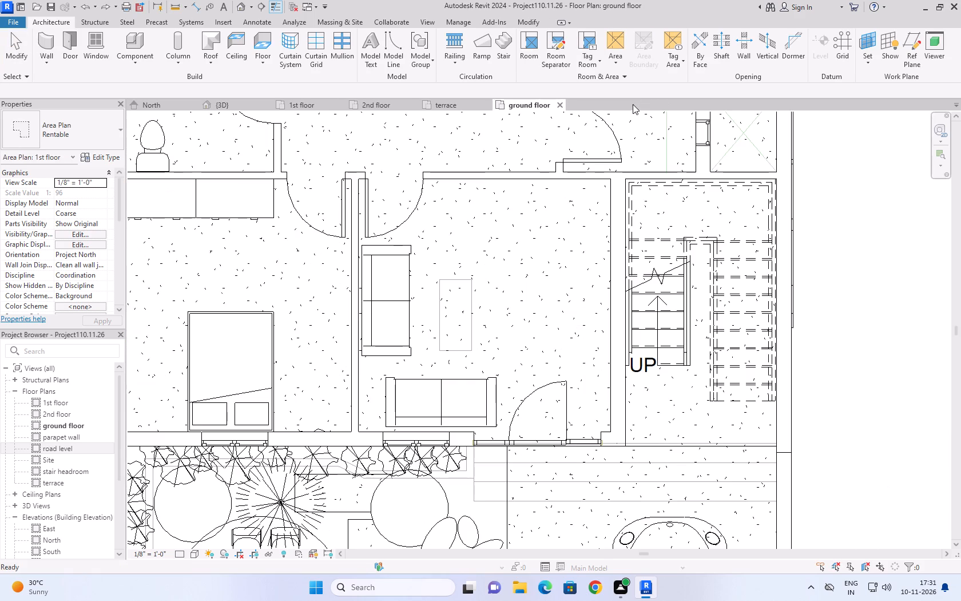
left_click(561, 108)
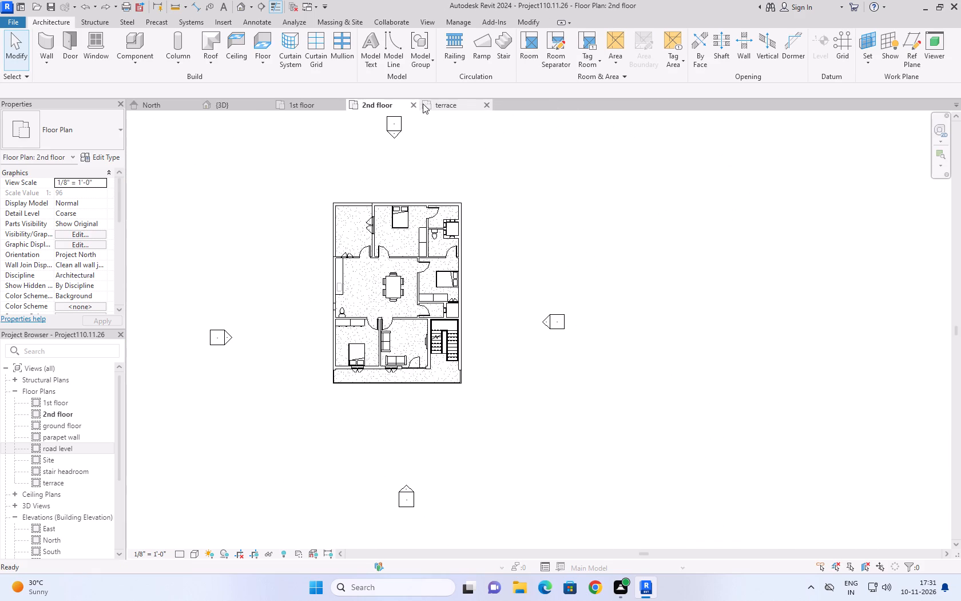
left_click(479, 105)
left_click(485, 105)
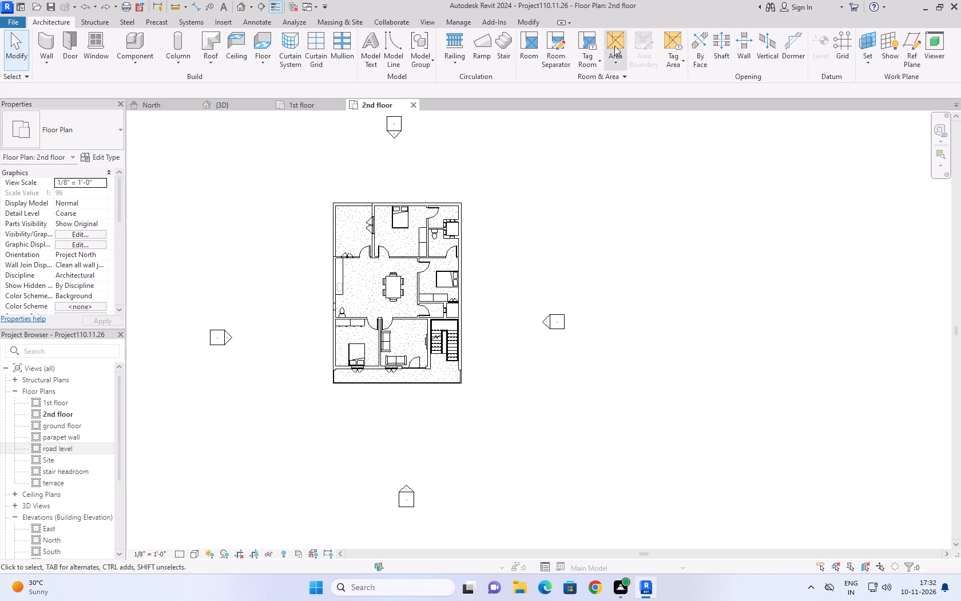
Create a Rentable area plan for the 2nd floor with automatic area boundary lines on all external walls.
left_click(611, 64)
left_click(624, 85)
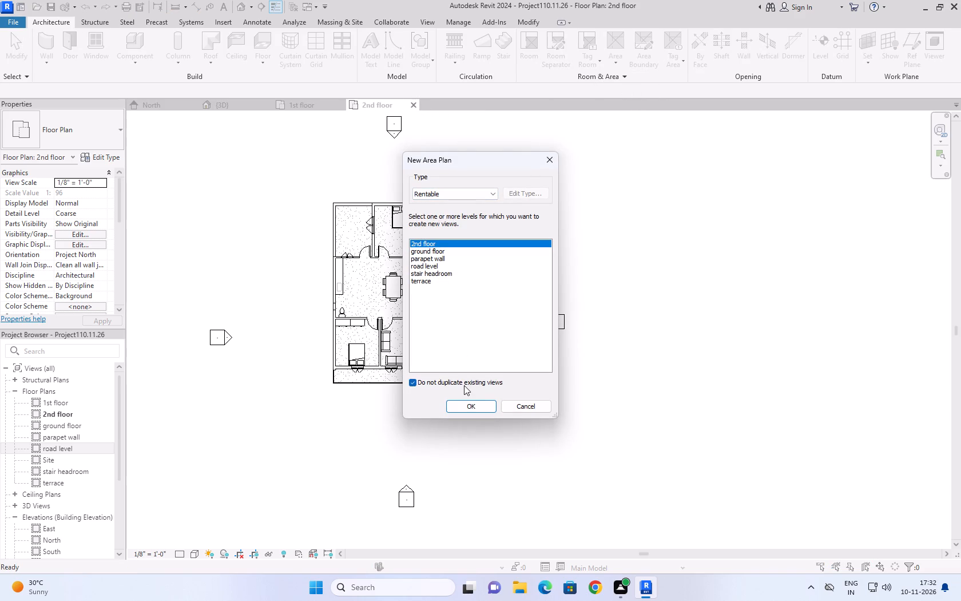
left_click(467, 404)
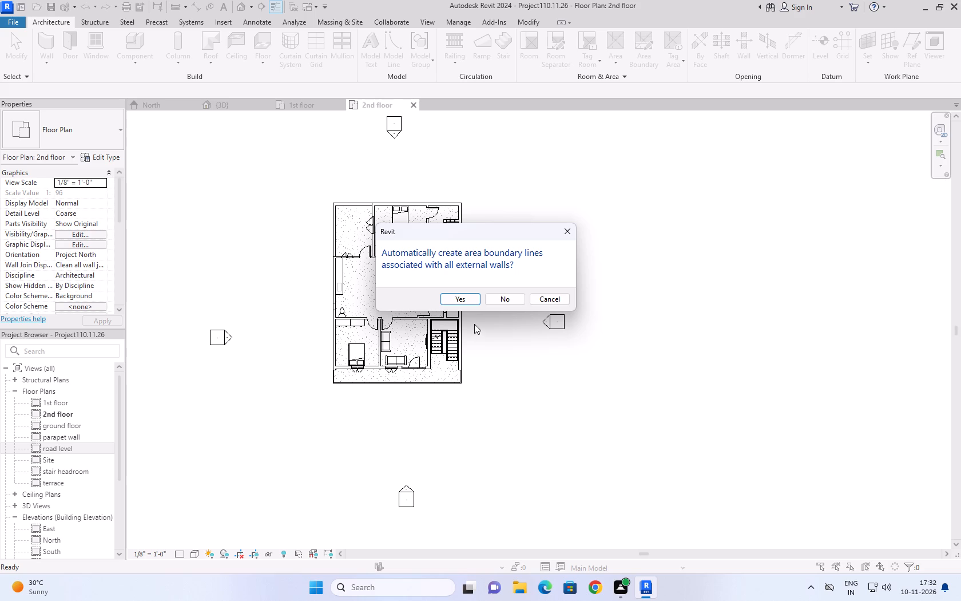
left_click(472, 299)
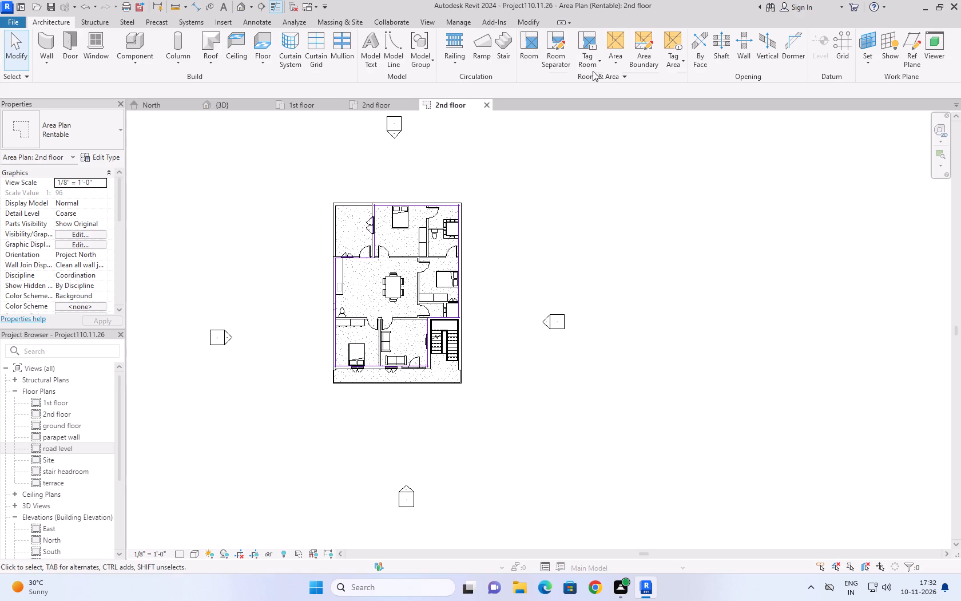
Place areas in the 2nd floor area plan's main enclosed region and in the north-west open space, without tags.
left_click(624, 61)
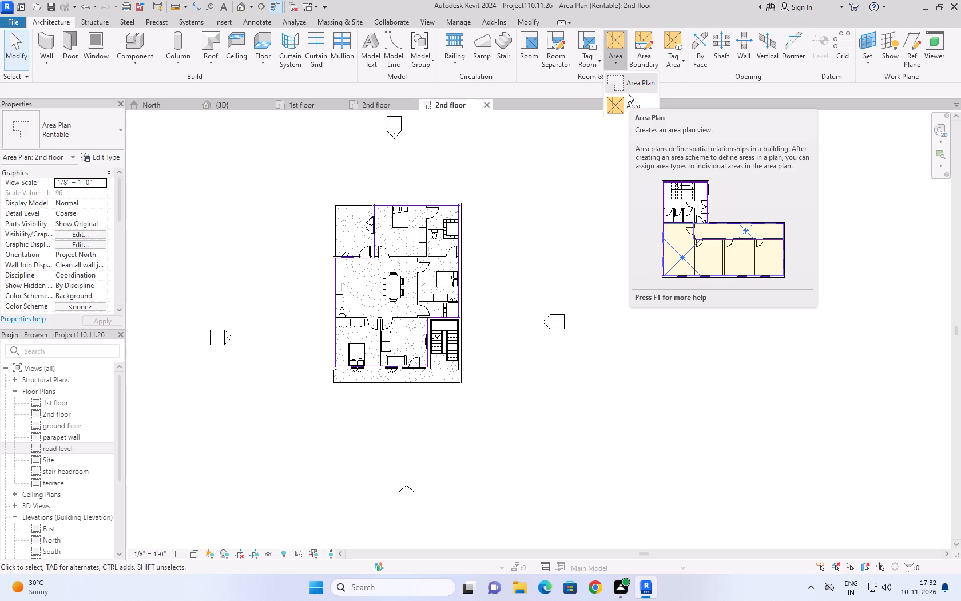
left_click(628, 104)
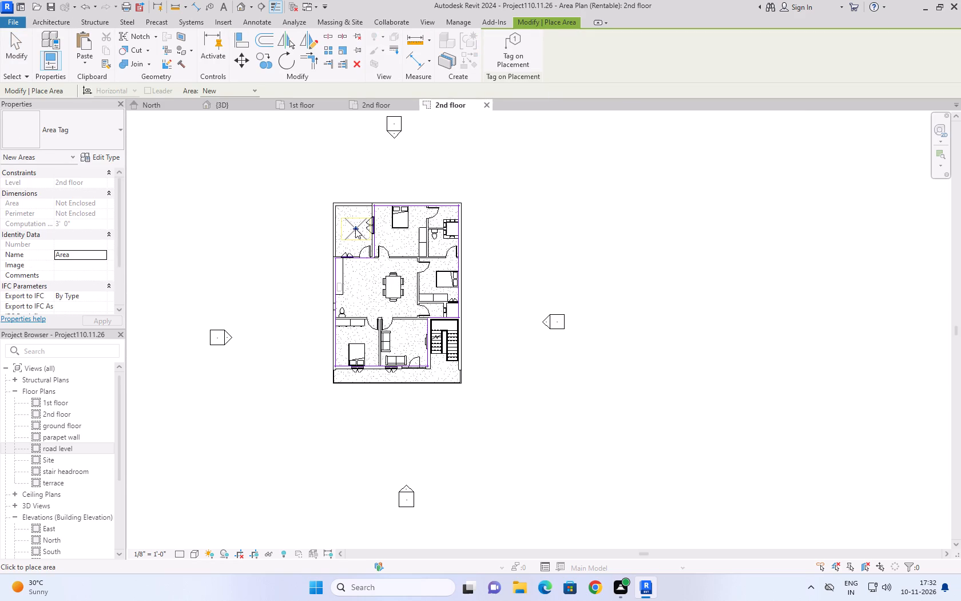
left_click(395, 250)
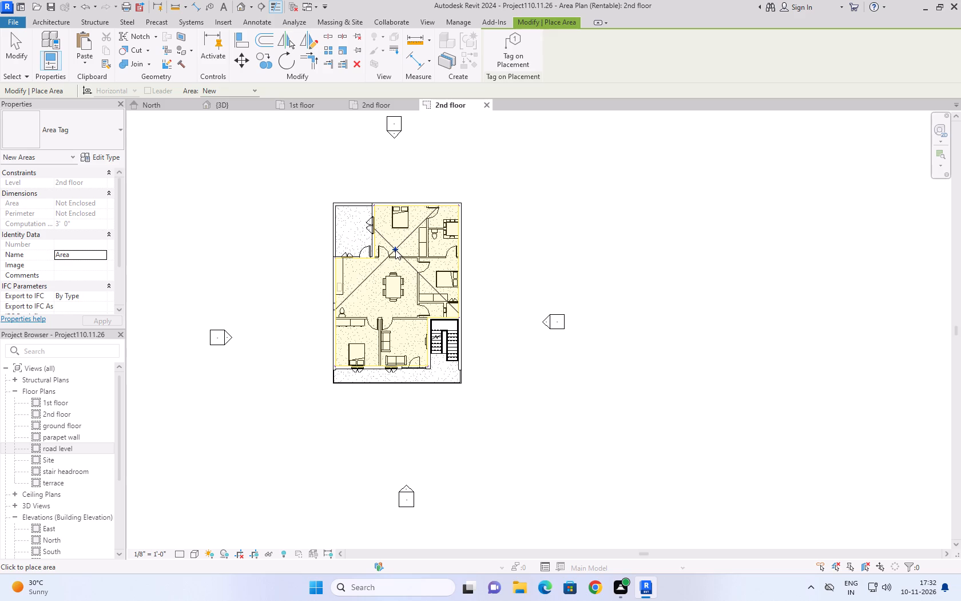
double_click(352, 232)
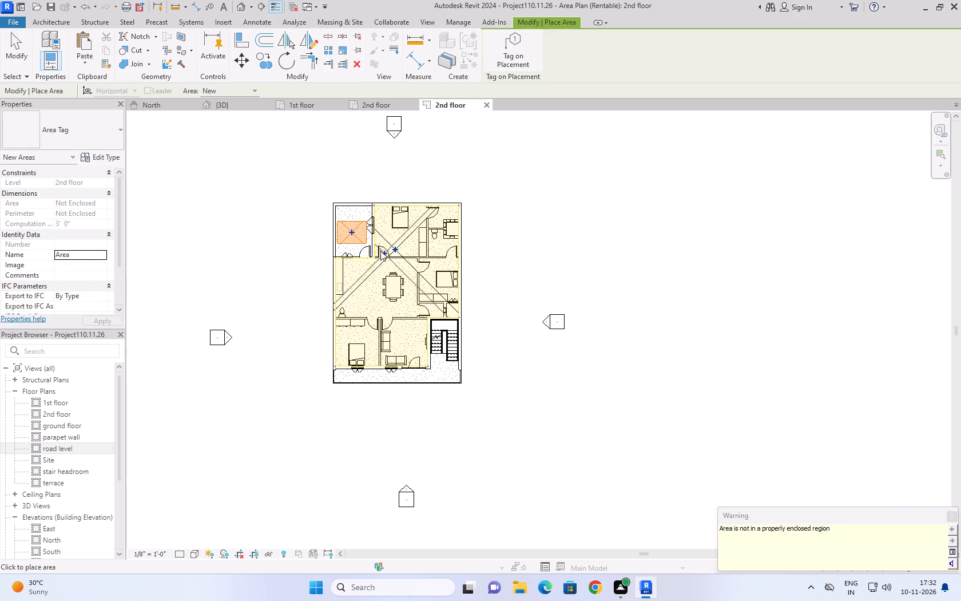
Turn on Tag on Placement and place a tagged area in the 2nd floor sitting room, accepting it as redundant.
left_click(513, 43)
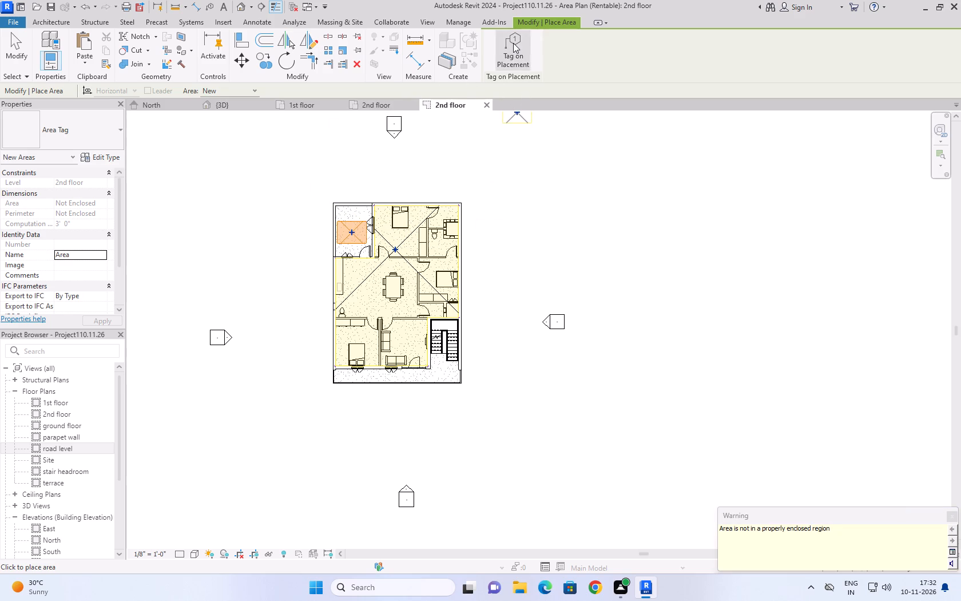
left_click(403, 341)
scroll(403, 333, "up", 11)
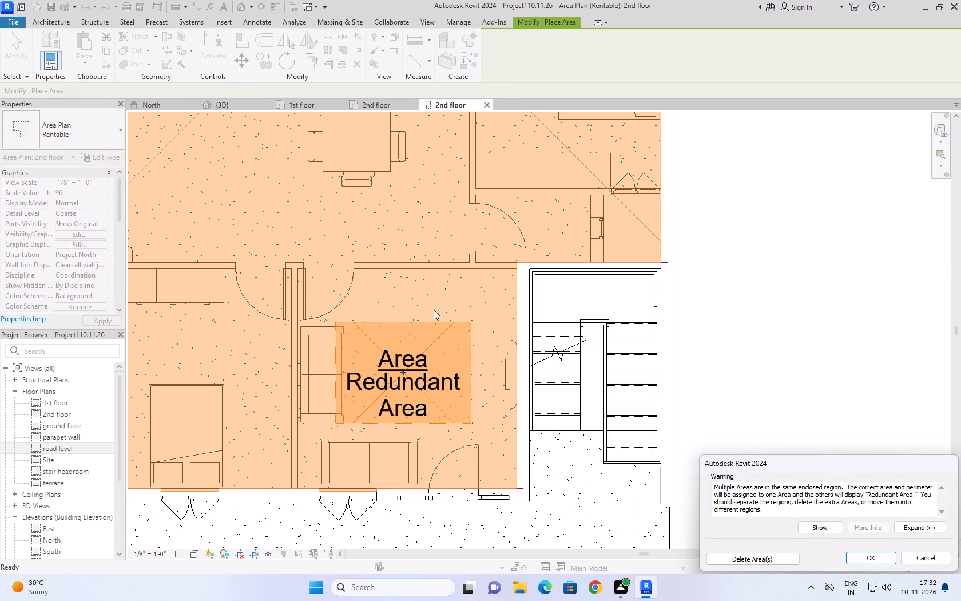
left_click(869, 564)
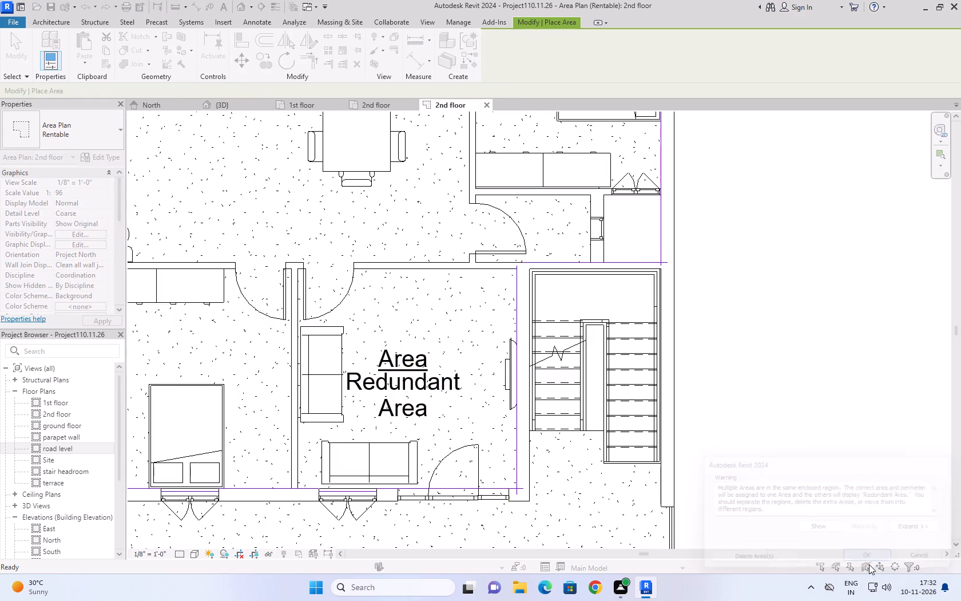
scroll(823, 432, "down", 6)
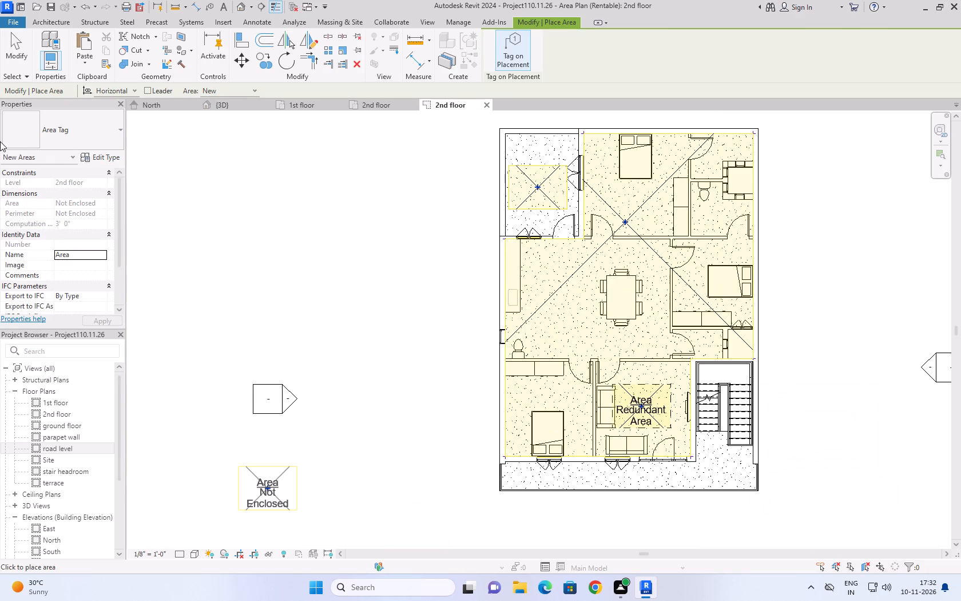
left_click(17, 29)
left_click(15, 48)
Examine the area placed over the 2nd floor's main enclosed region and its properties.
scroll(43, 159, "down", 5)
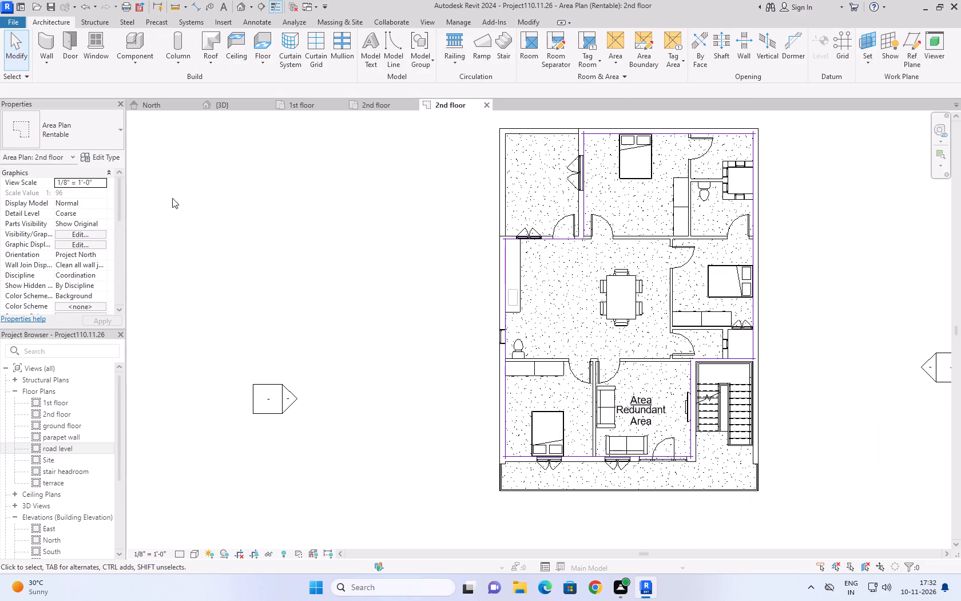
scroll(325, 227, "down", 4)
scroll(608, 283, "up", 4)
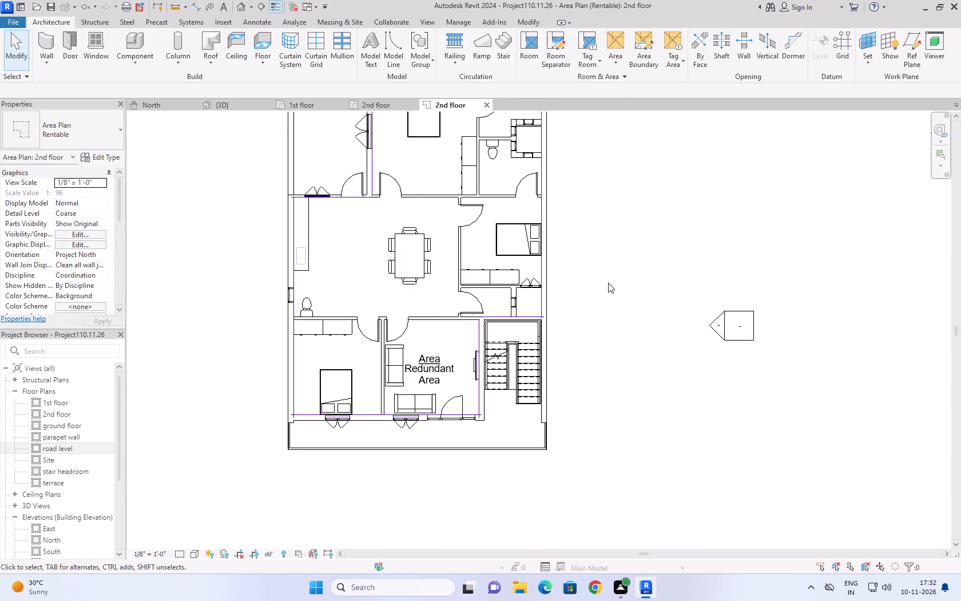
scroll(604, 290, "down", 6)
scroll(516, 245, "up", 2)
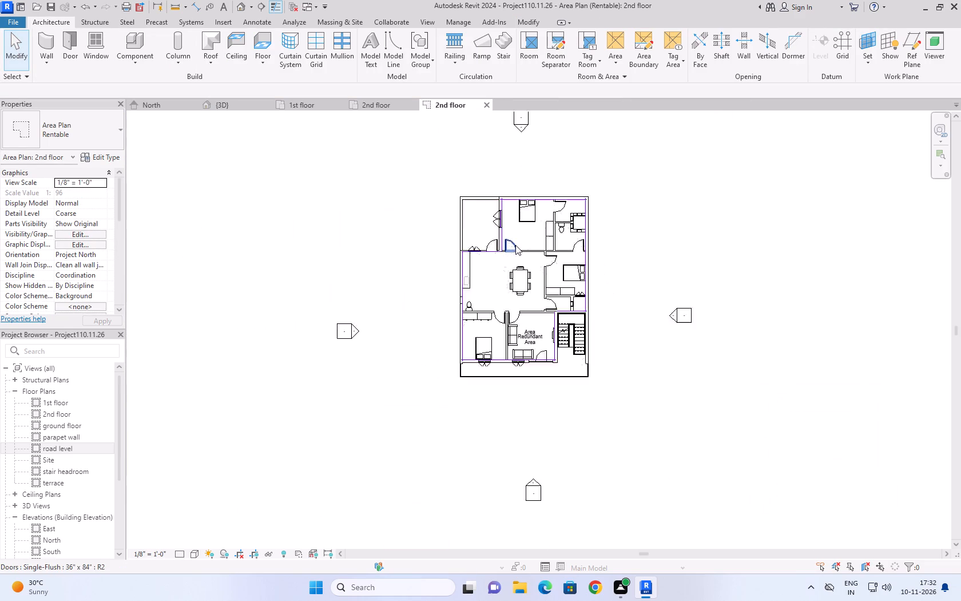
scroll(515, 245, "up", 2)
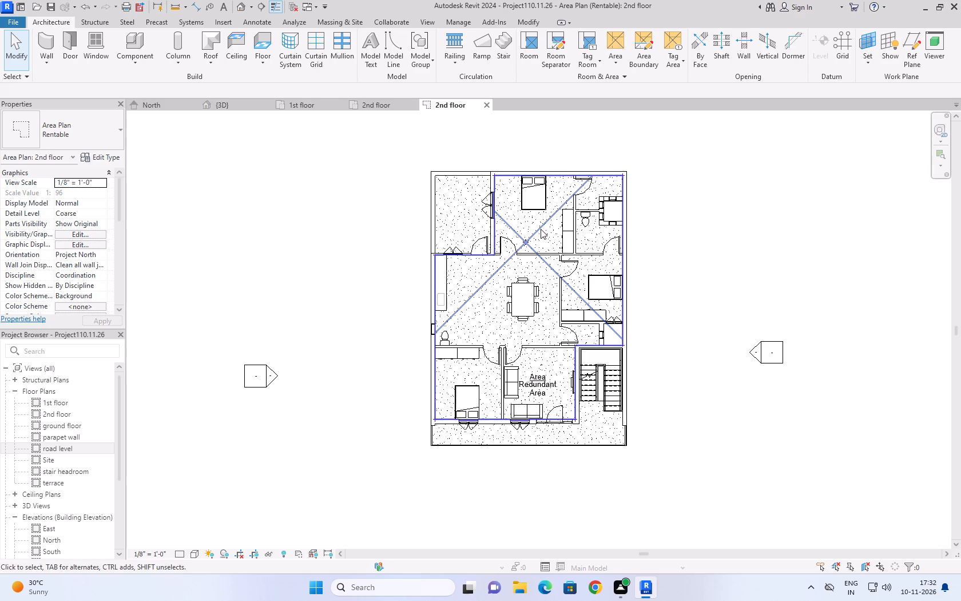
left_click(541, 228)
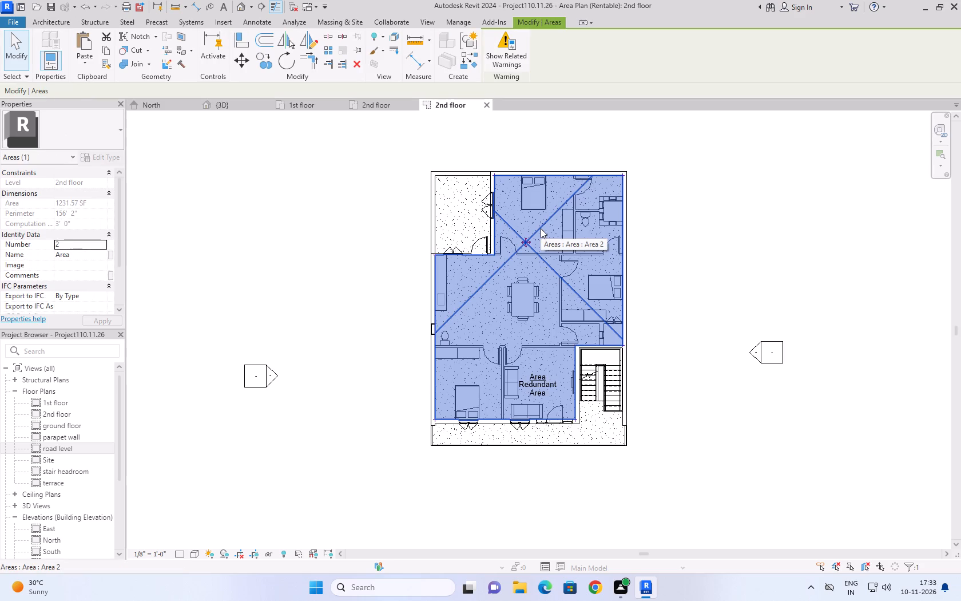
left_click(17, 49)
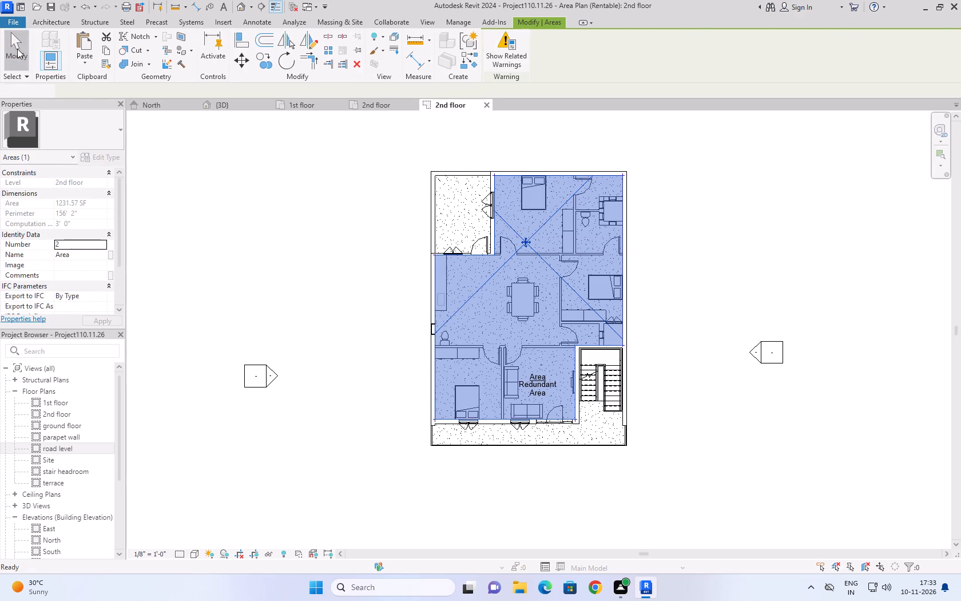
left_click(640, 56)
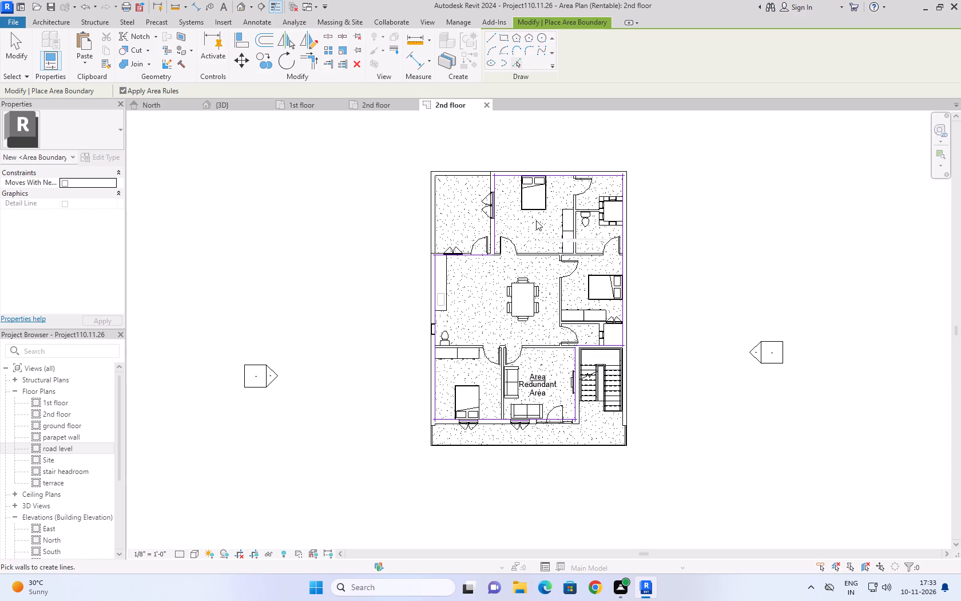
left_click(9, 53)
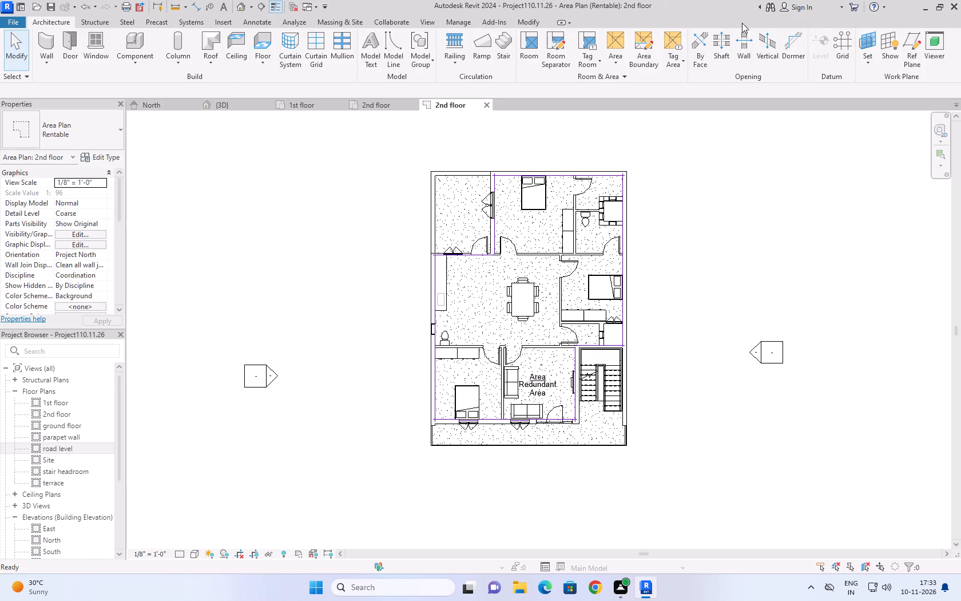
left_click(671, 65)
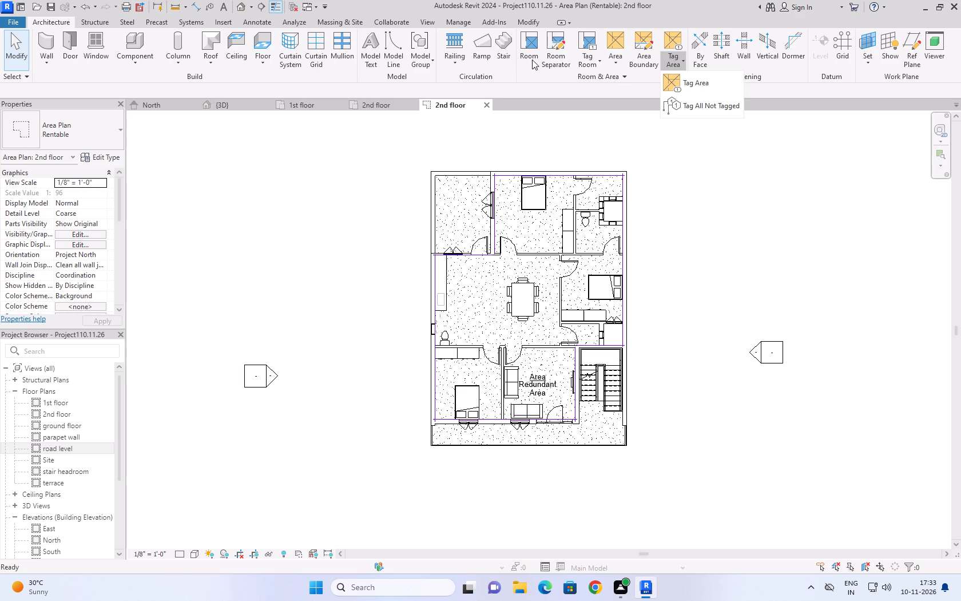
Highlight room boundaries, and place tagged rooms in the 2nd floor's open space, three bedrooms, dining hall, sitting room and two north-east bathroom spaces.
left_click(534, 37)
left_click(534, 37)
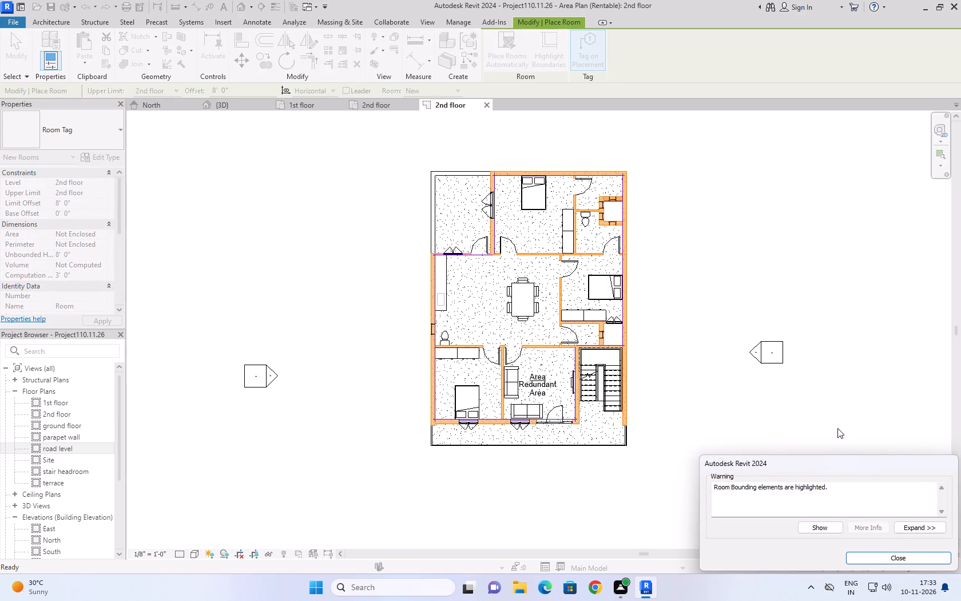
double_click(926, 549)
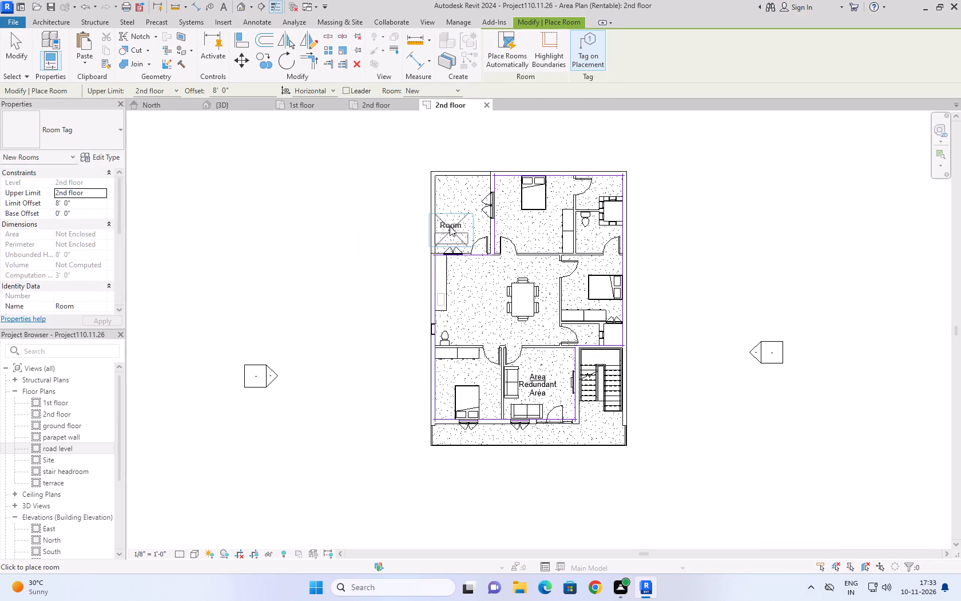
left_click(463, 204)
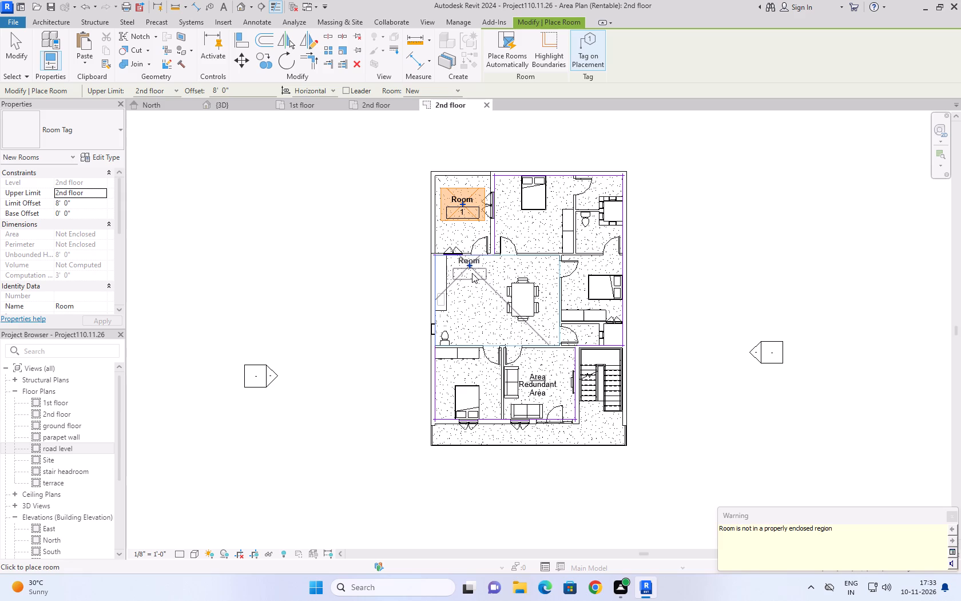
left_click(522, 230)
left_click(478, 291)
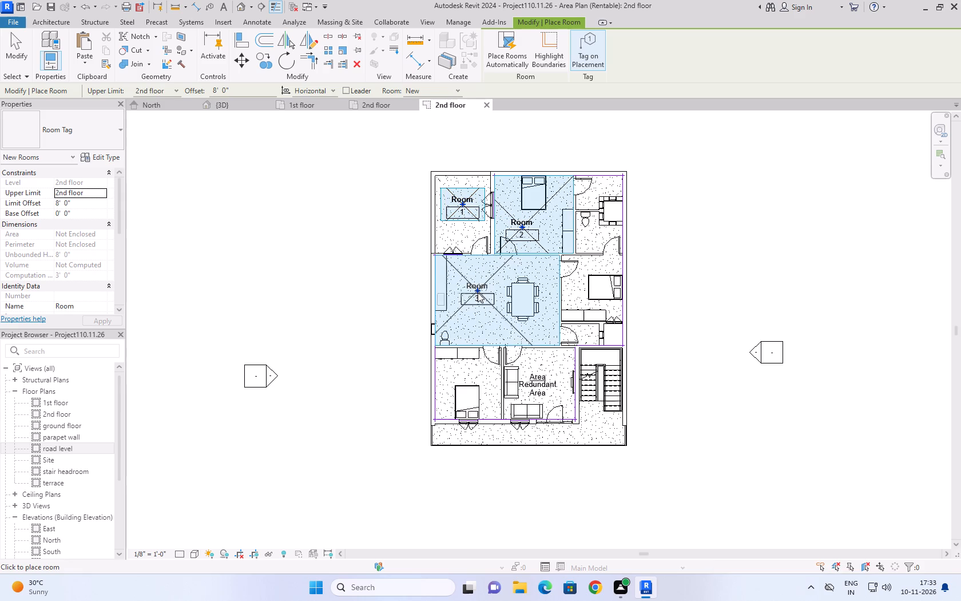
left_click(470, 371)
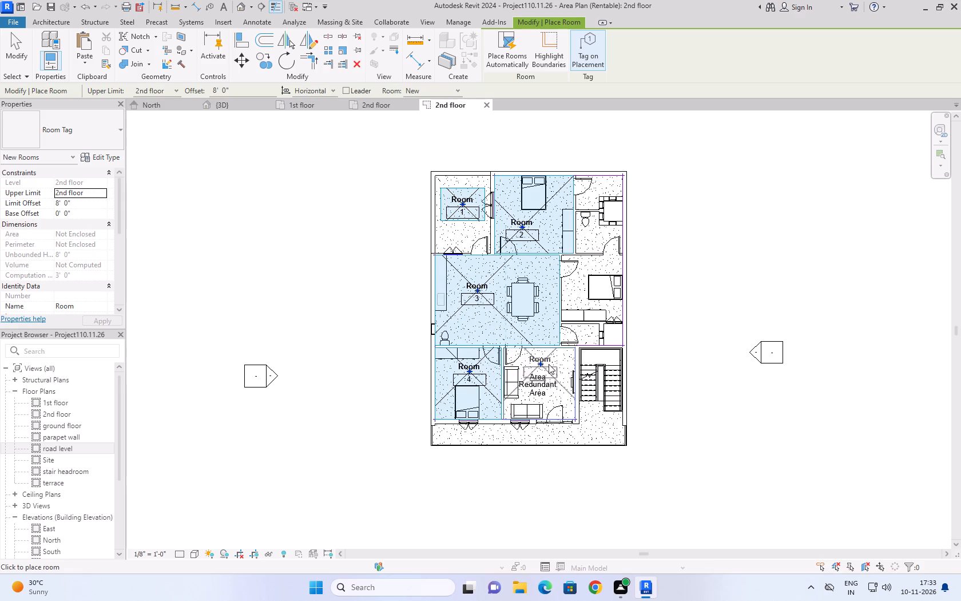
left_click(549, 364)
left_click(590, 268)
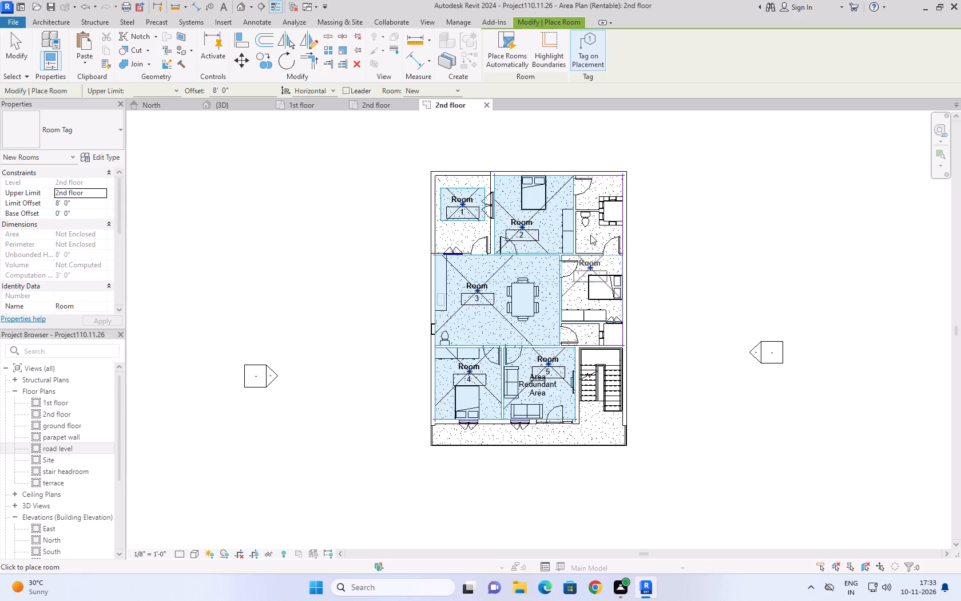
left_click(591, 231)
double_click(597, 196)
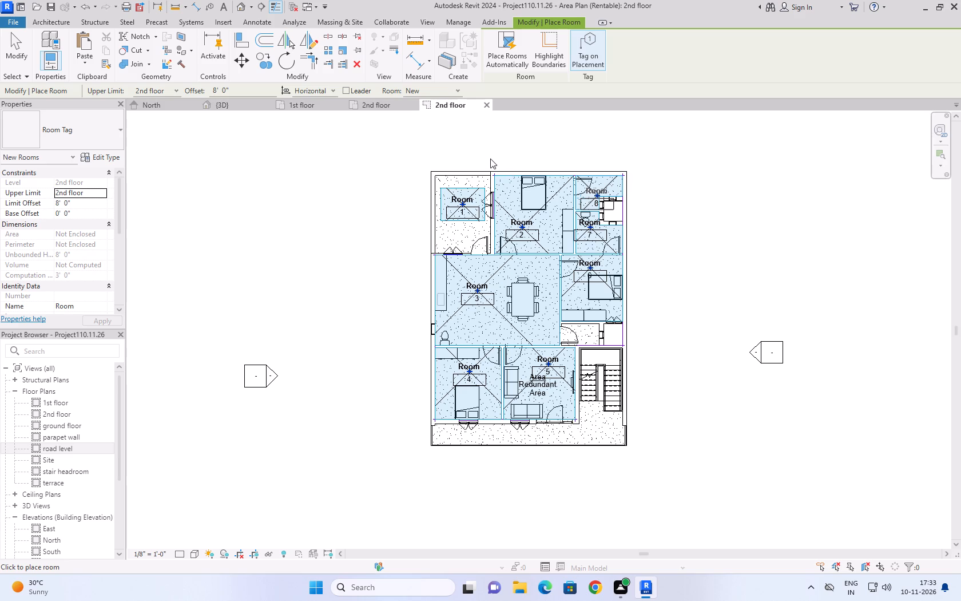
Close the 2nd floor area plan and the 2nd floor and 1st floor plan views, leaving the 3D view active.
left_click(483, 110)
left_click(486, 105)
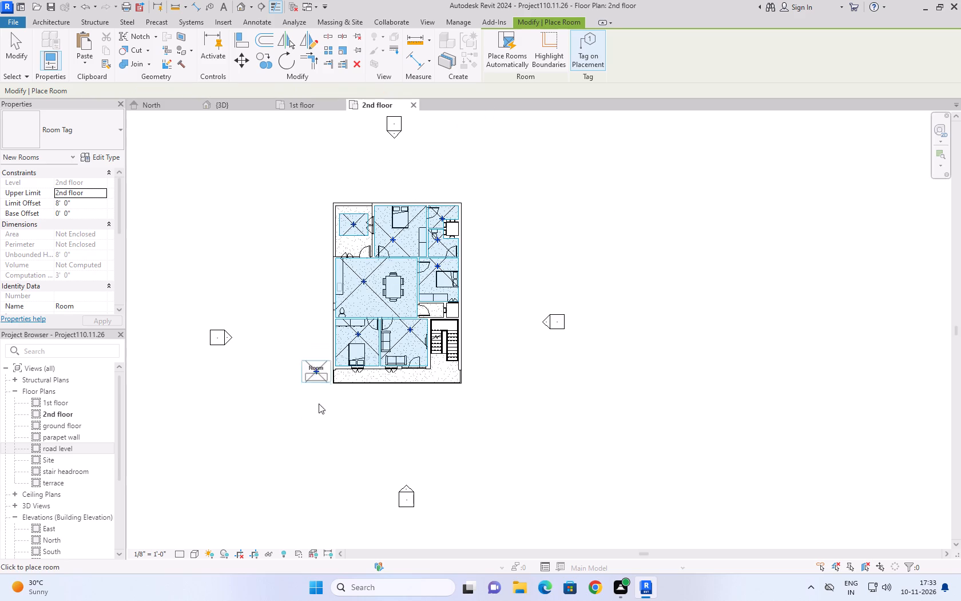
left_click(412, 105)
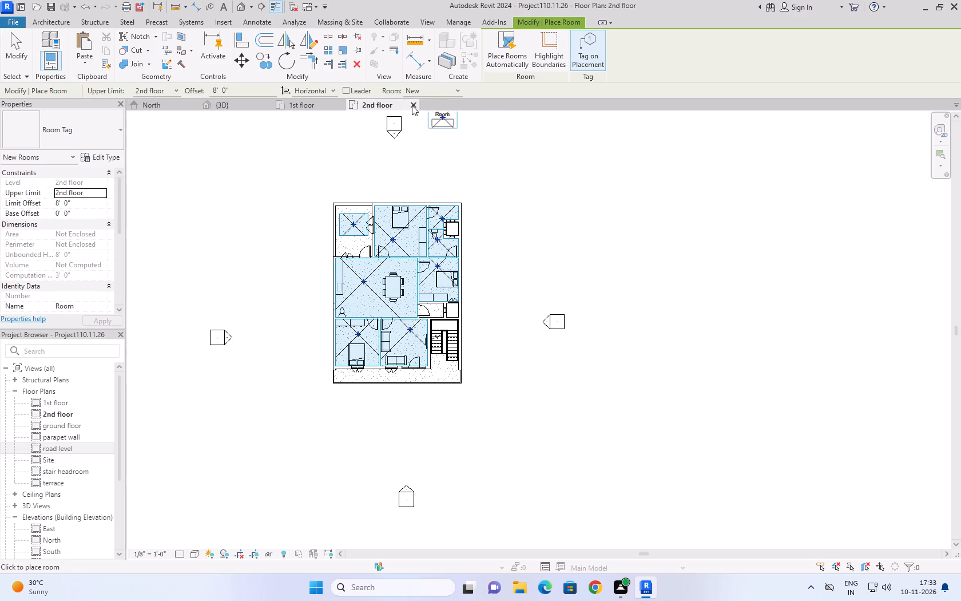
left_click(341, 101)
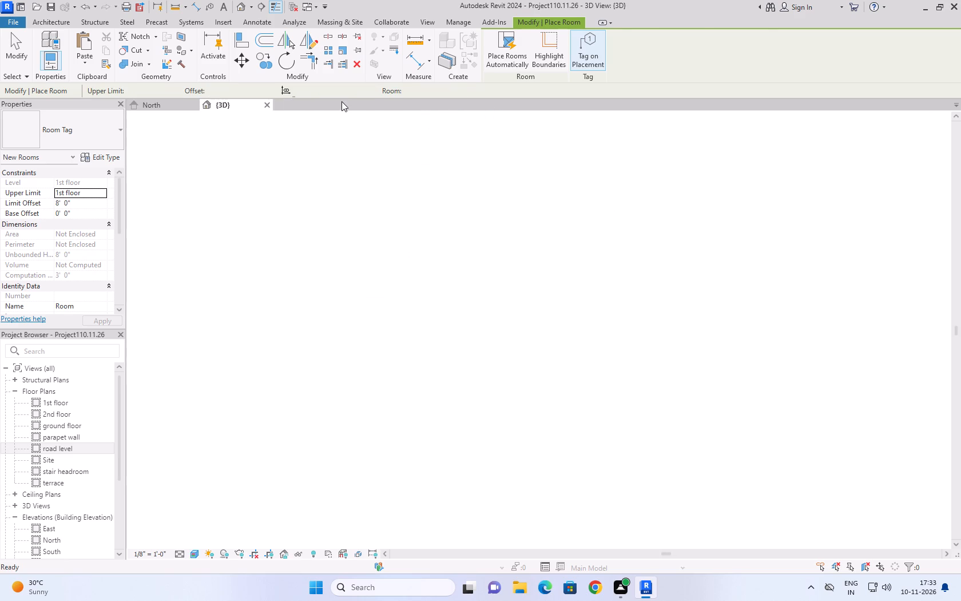
Open the 2nd floor floor plan.
scroll(165, 226, "down", 3)
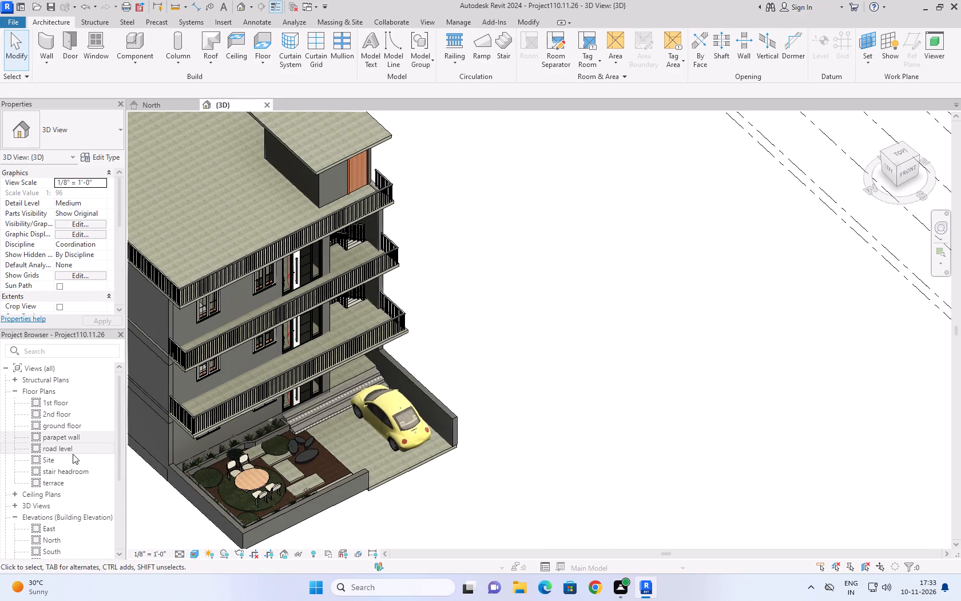
double_click(54, 418)
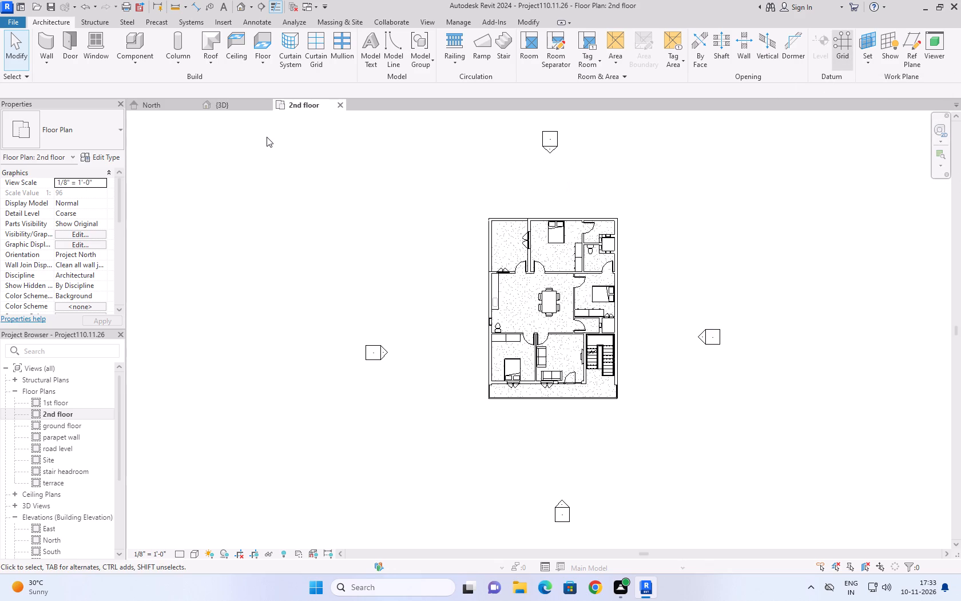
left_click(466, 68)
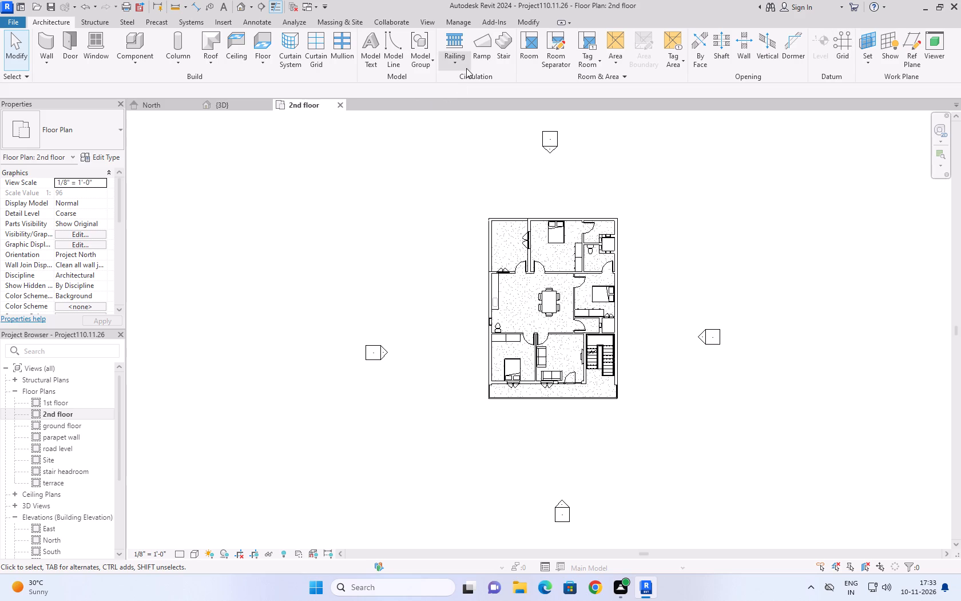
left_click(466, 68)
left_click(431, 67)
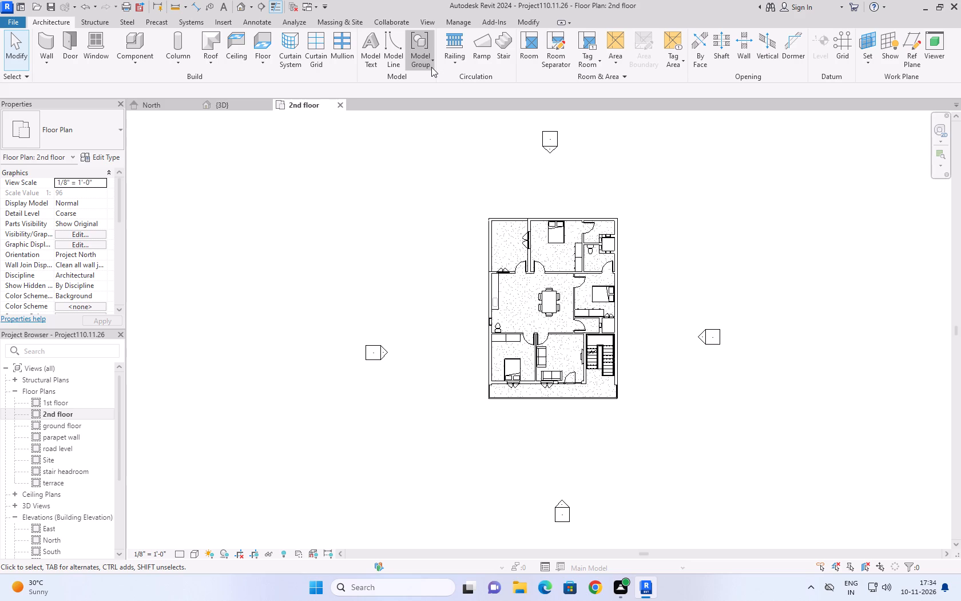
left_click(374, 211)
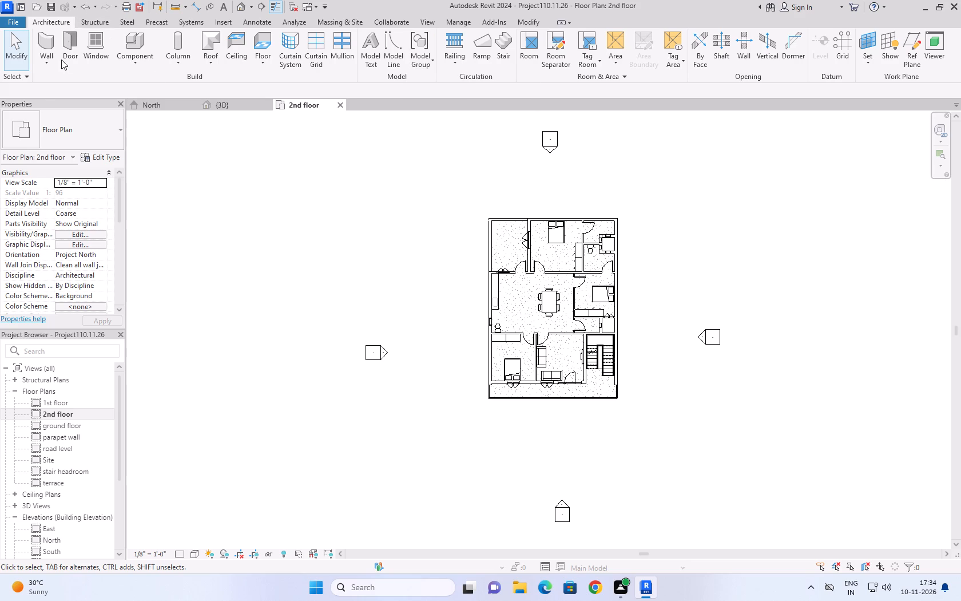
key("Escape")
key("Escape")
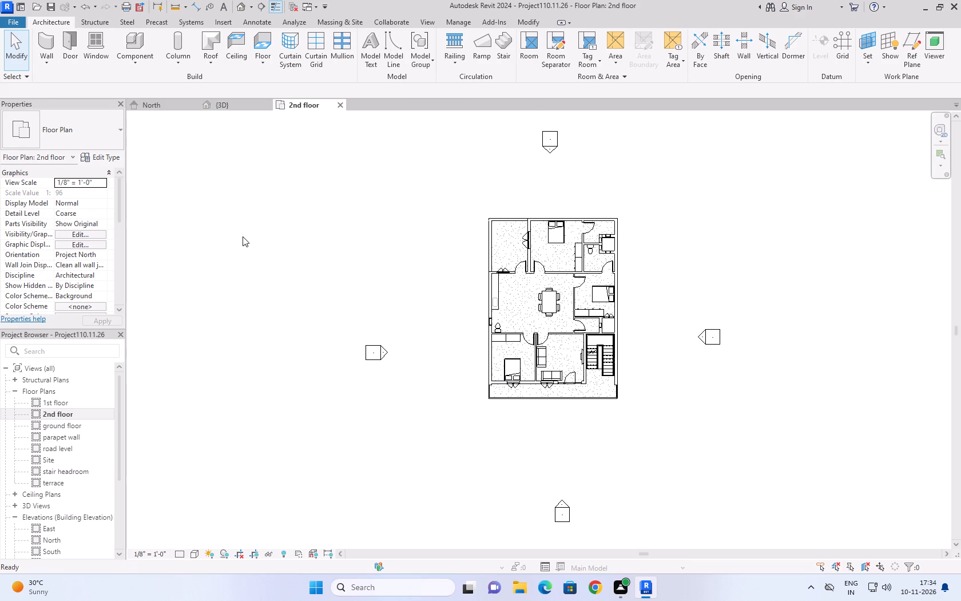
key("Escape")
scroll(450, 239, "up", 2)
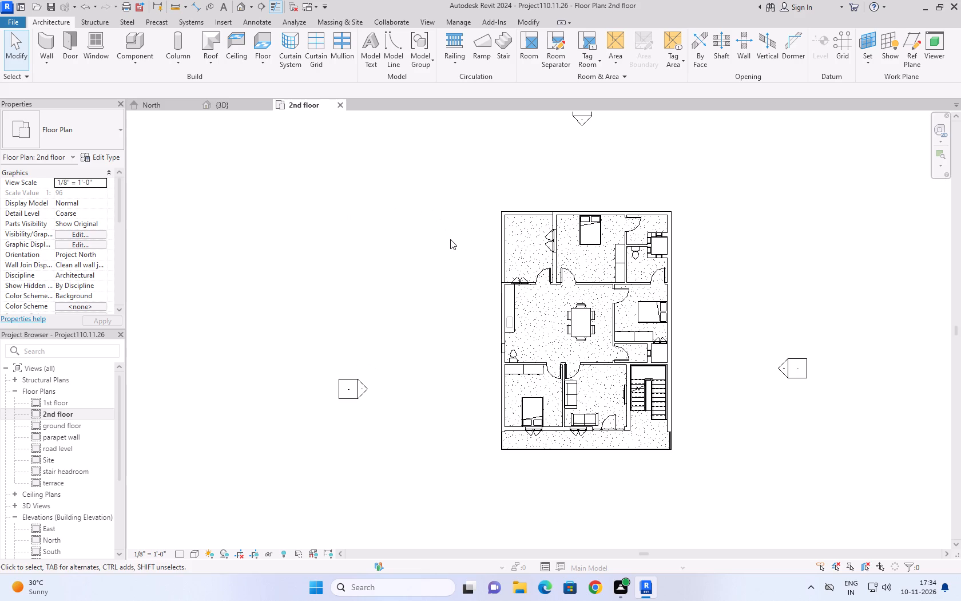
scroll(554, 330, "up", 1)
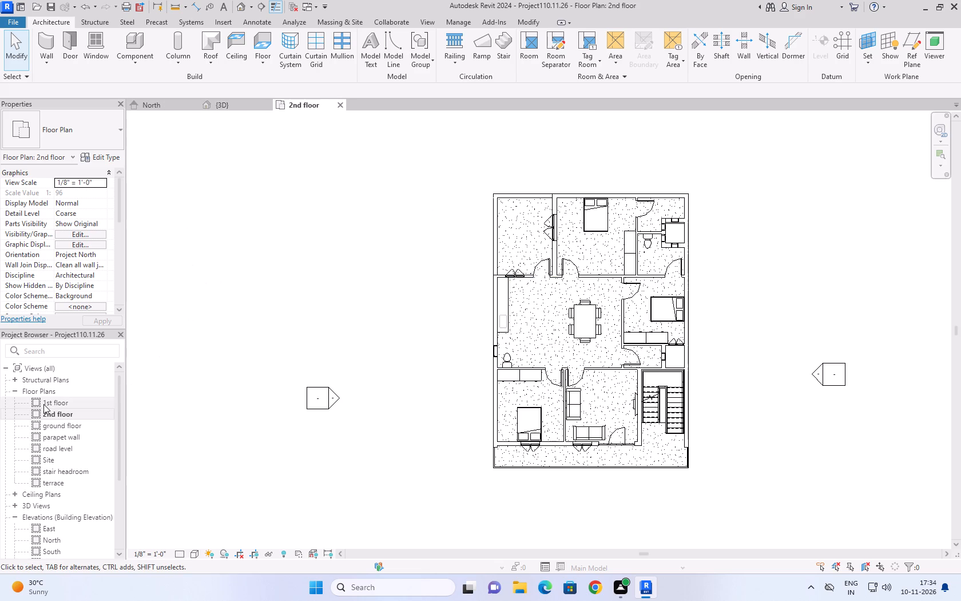
Open the ground floor and 1st floor plans for comparison, finishing on the ground floor plan.
double_click(74, 427)
scroll(535, 272, "down", 2)
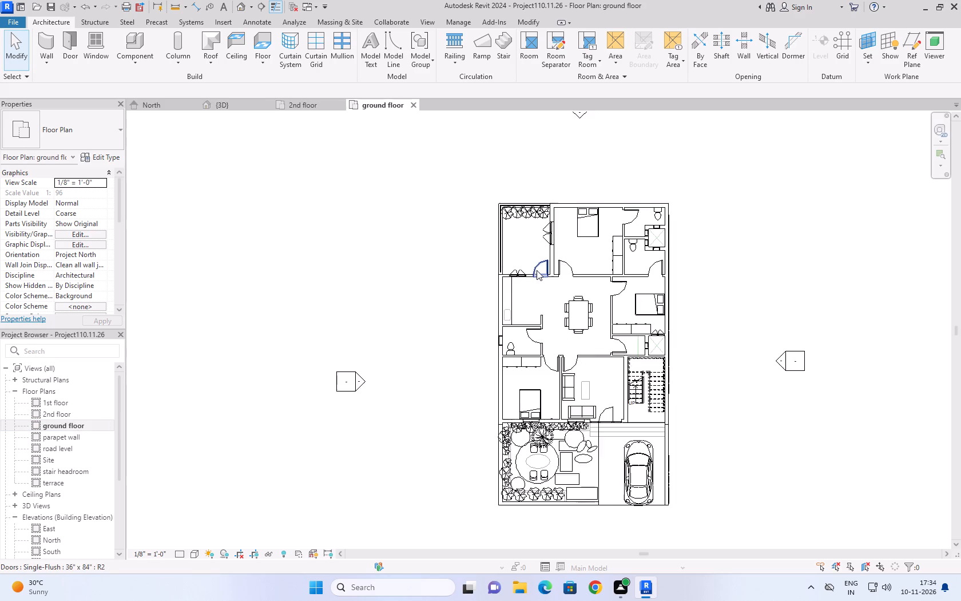
scroll(537, 270, "down", 1)
scroll(541, 354, "up", 3)
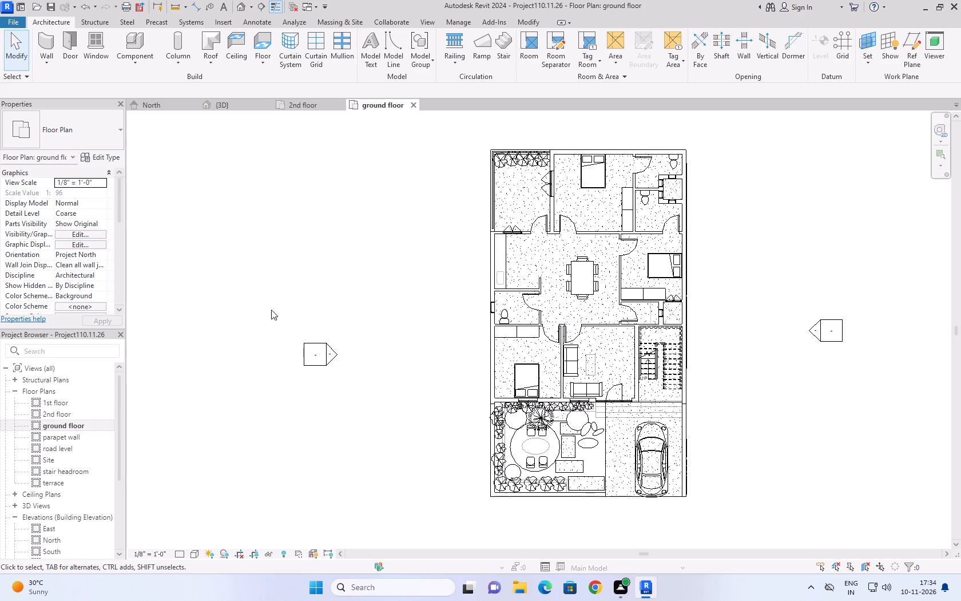
double_click(89, 398)
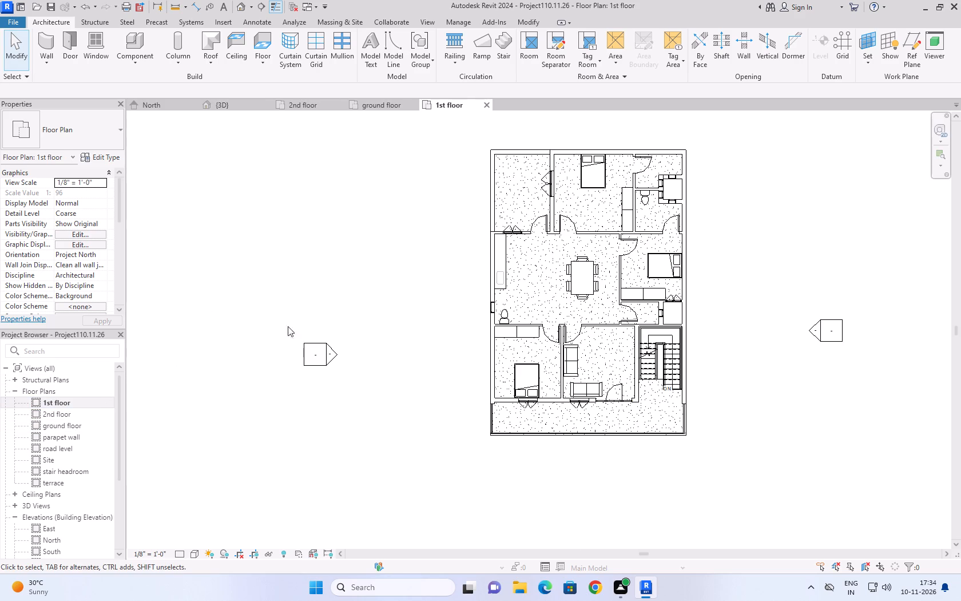
double_click(74, 422)
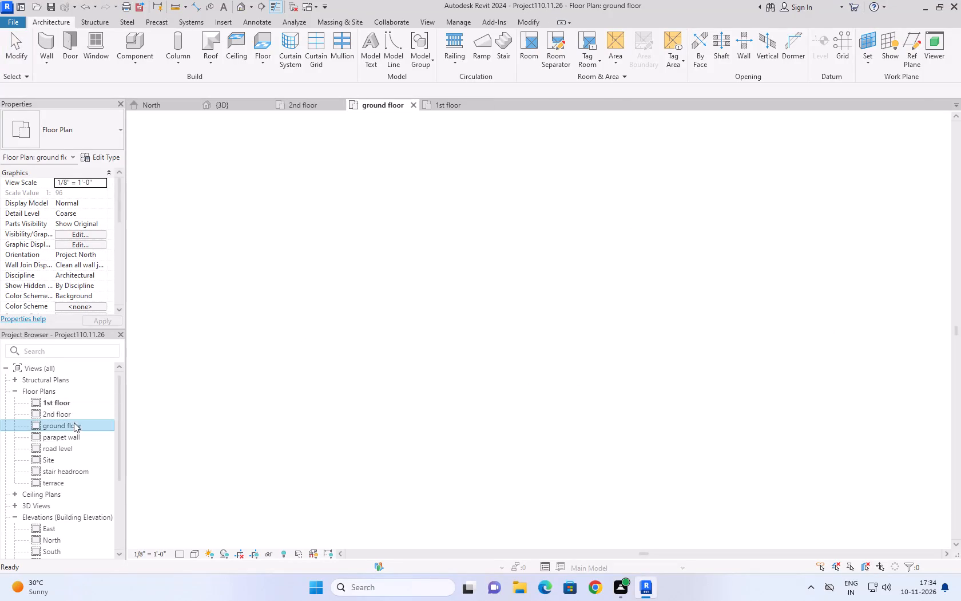
Copy the ground floor's two partition walls and door around the west-side toilet, and paste them aligned to the 1st floor and 2nd floor levels.
left_click(526, 289)
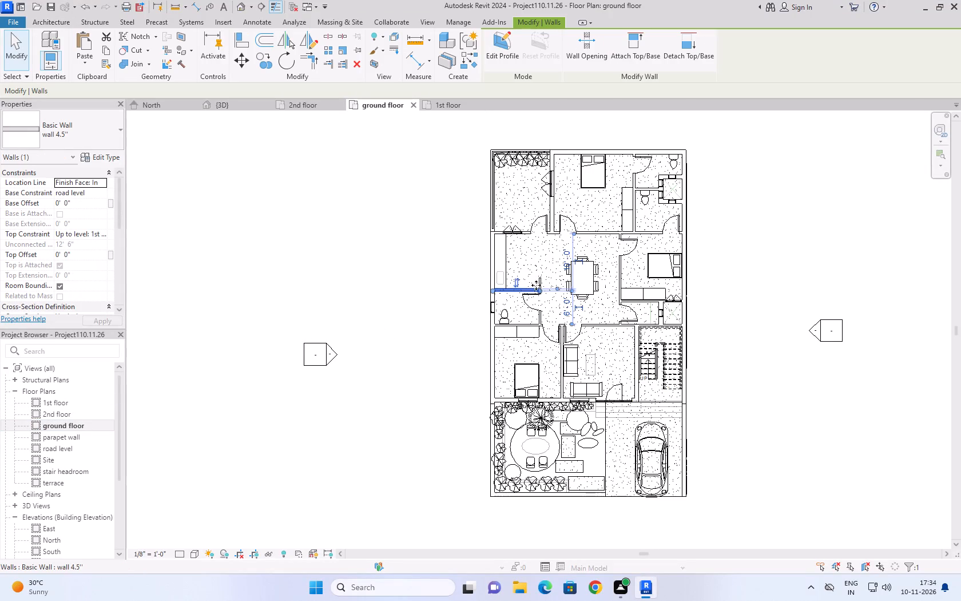
left_click(538, 283, "ctrl")
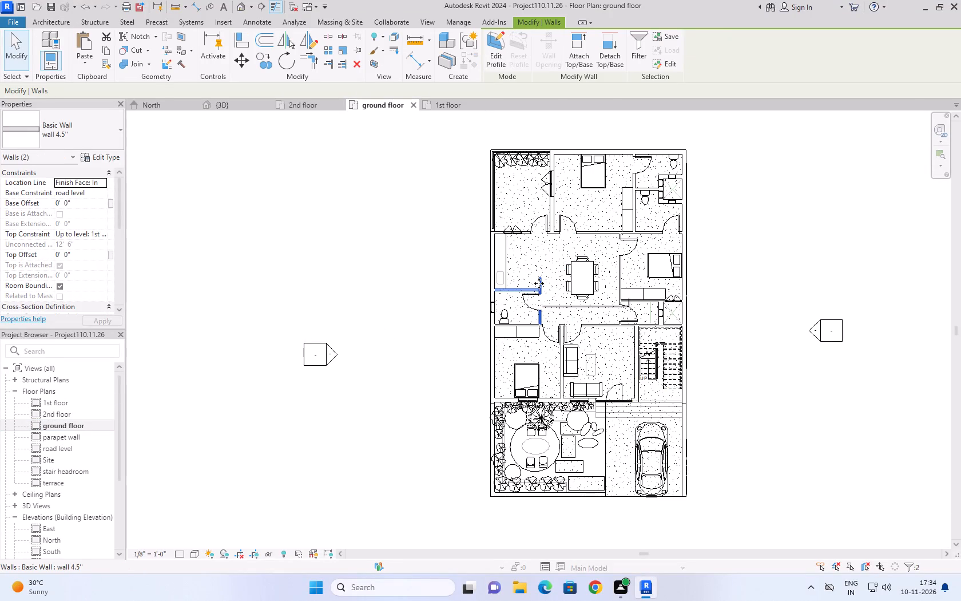
left_click(535, 299, "ctrl")
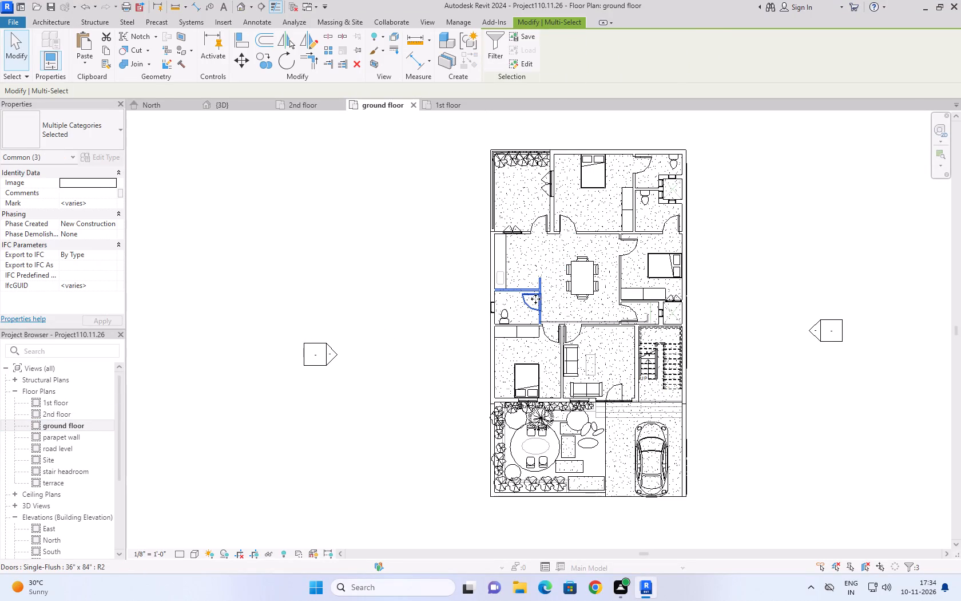
left_click(104, 53)
left_click(86, 68)
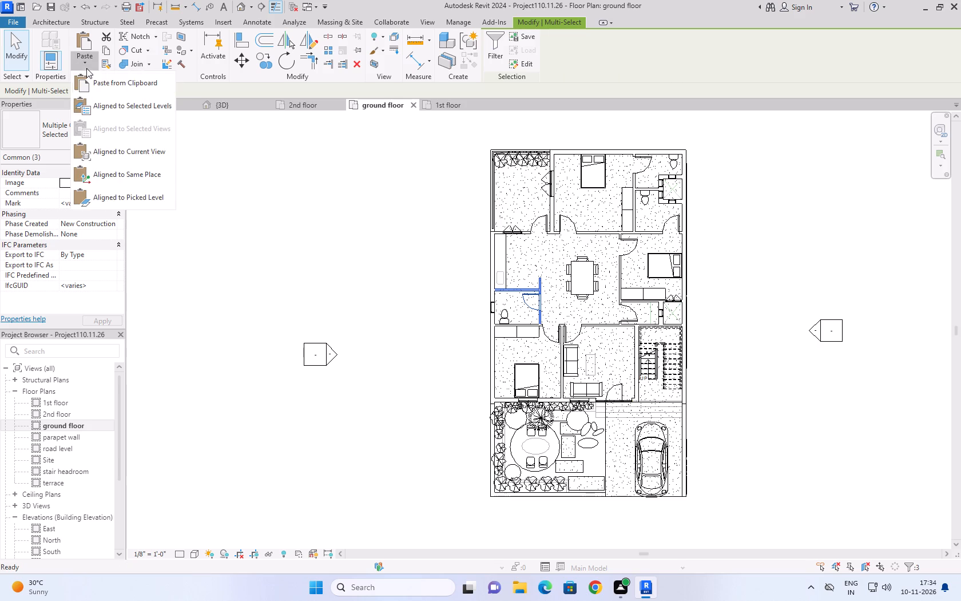
left_click(112, 104)
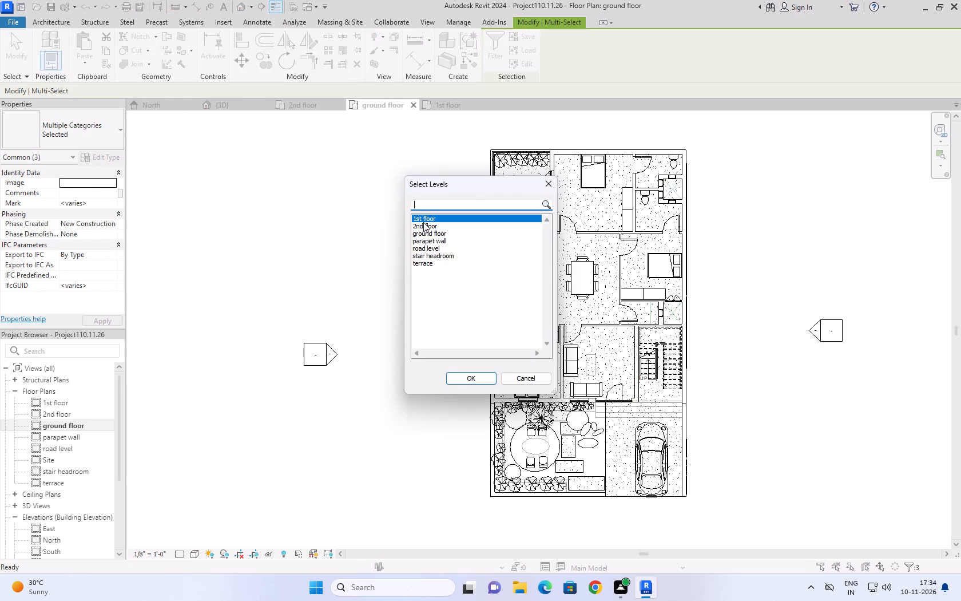
left_click(423, 222, "ctrl")
left_click(475, 379)
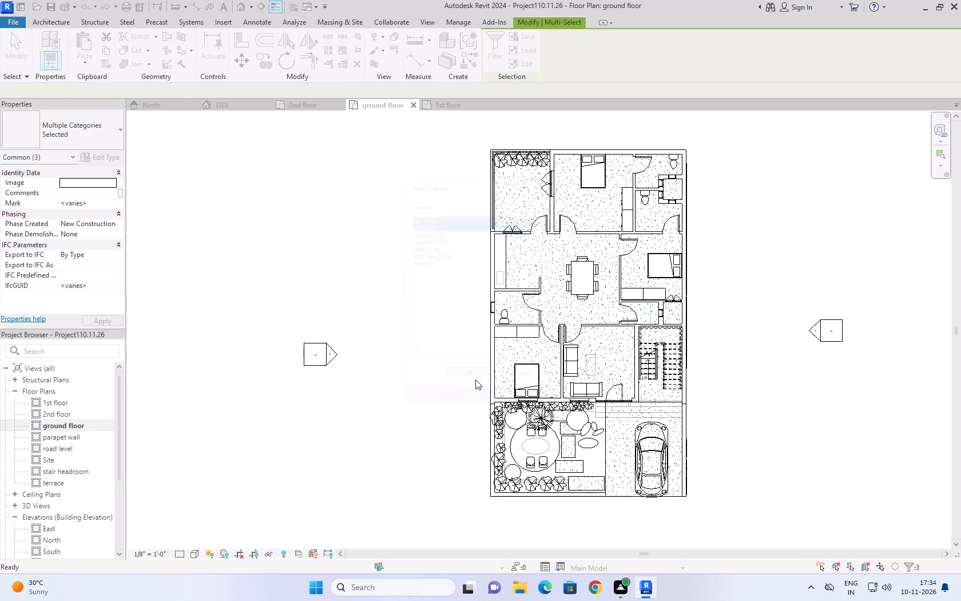
Check the pasted toilet walls and door on the 2nd floor and 1st floor plans against the ground floor plan.
left_click(303, 109)
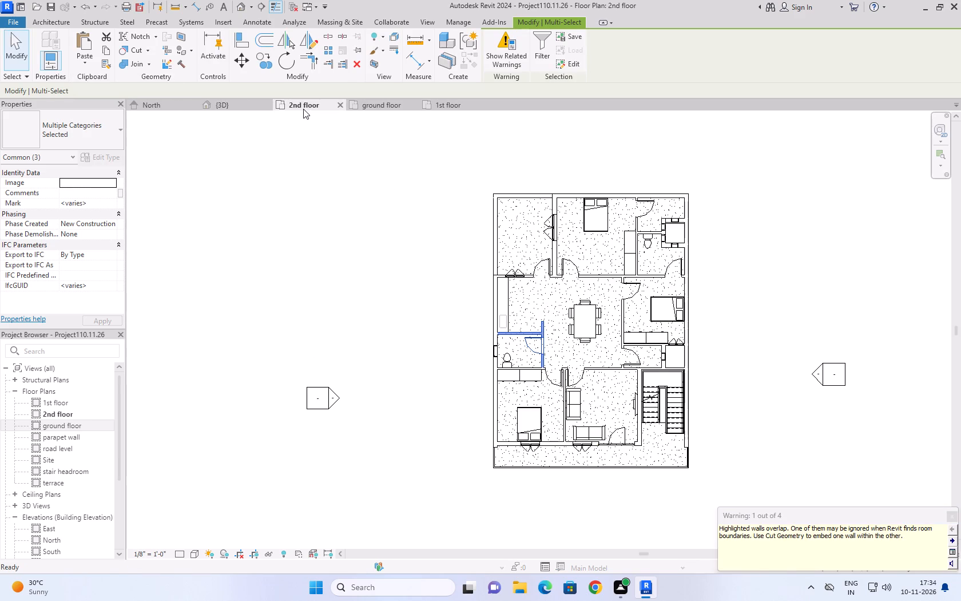
left_click(243, 100)
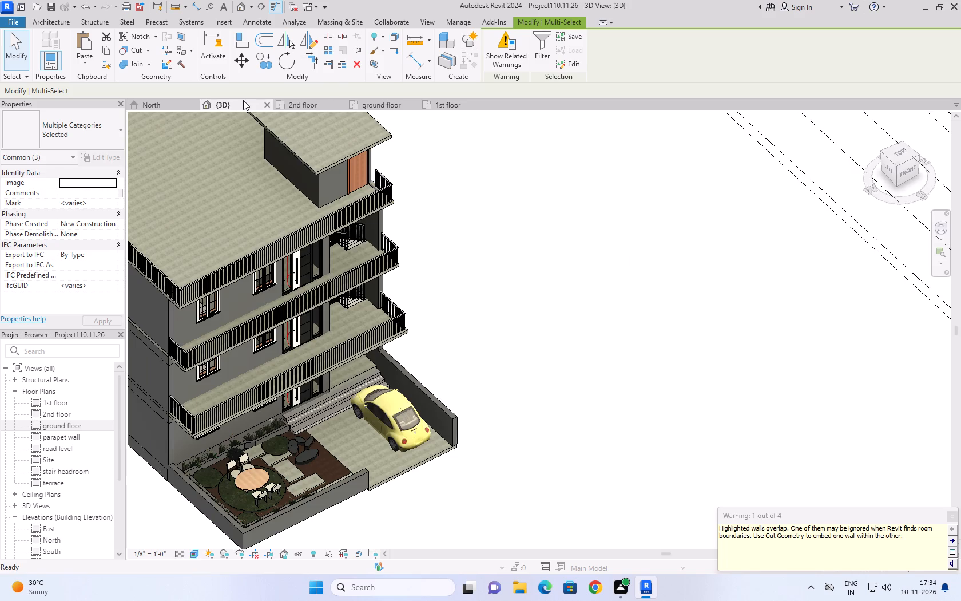
left_click(369, 106)
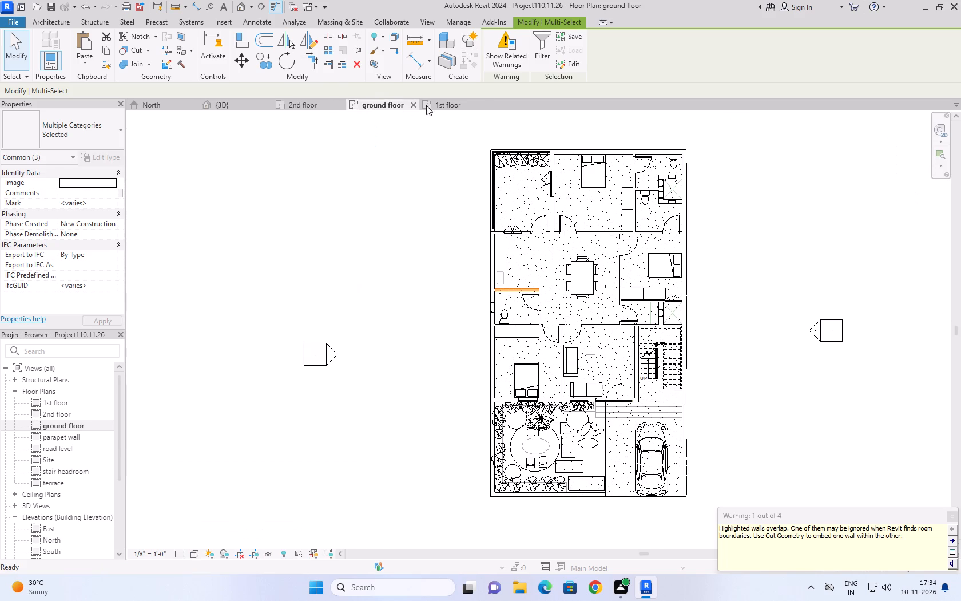
left_click(444, 105)
left_click(416, 265)
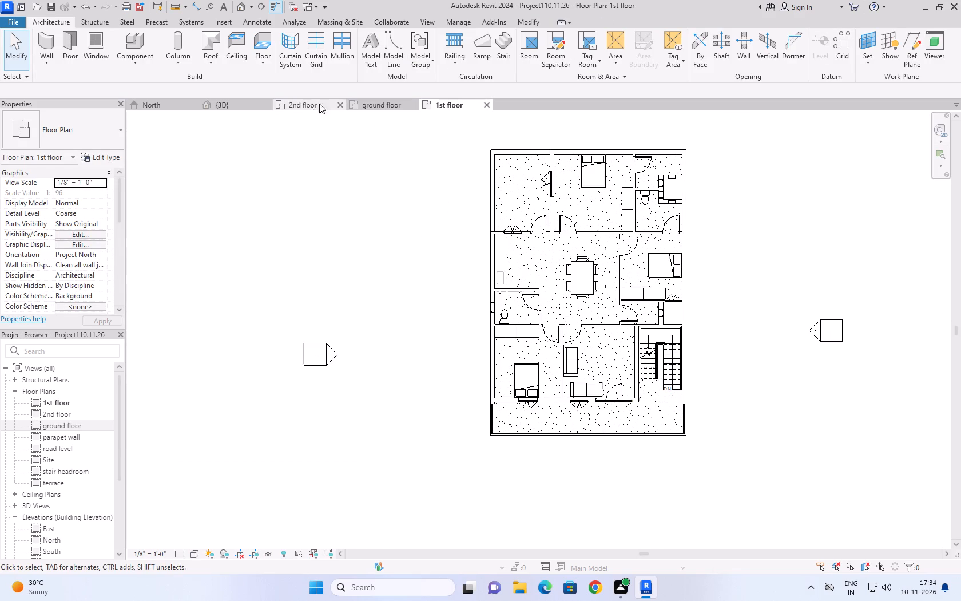
left_click(385, 110)
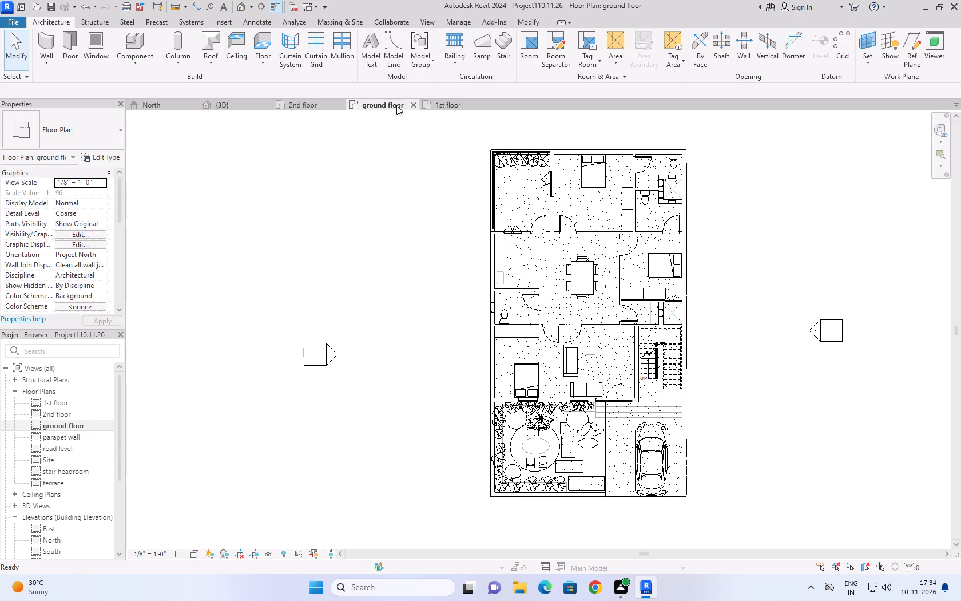
left_click(448, 102)
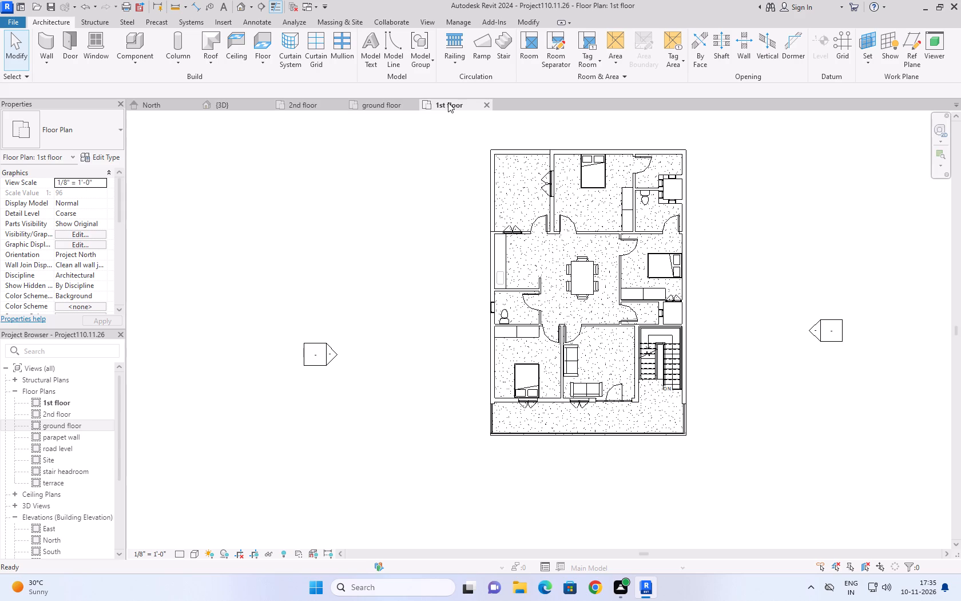
left_click(323, 165)
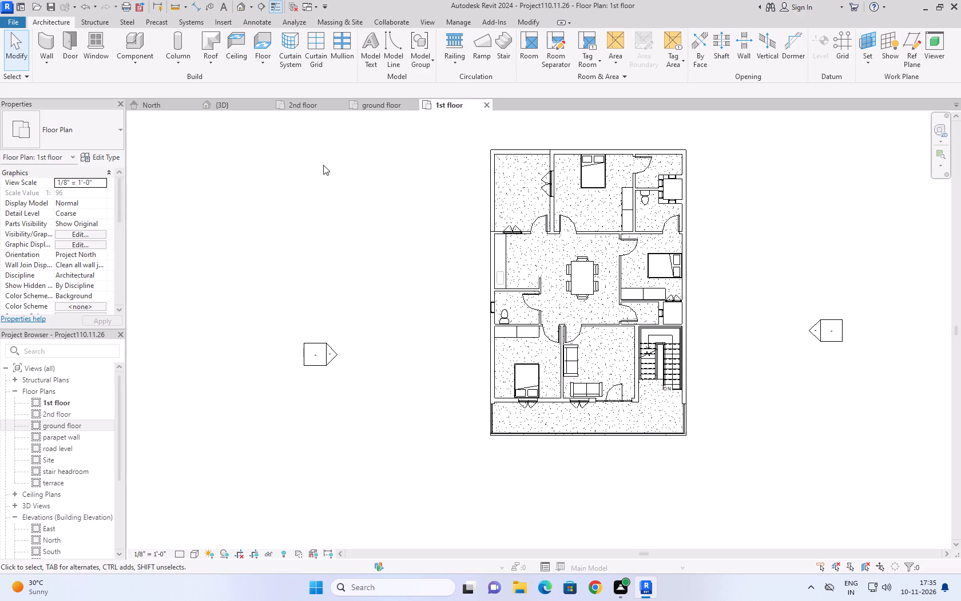
View the whole house in the 3D view from its home orientation.
left_click(234, 105)
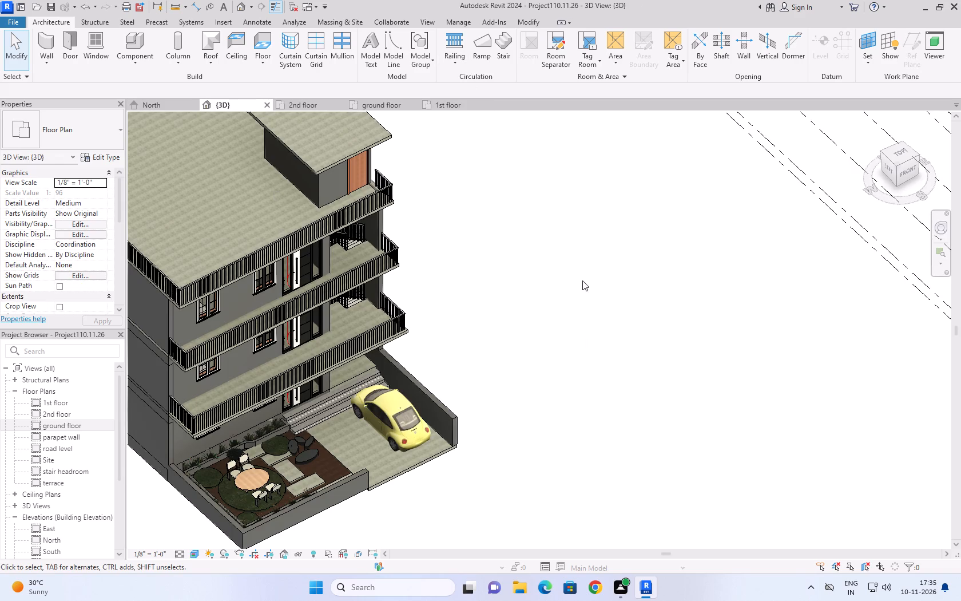
scroll(582, 185, "down", 2)
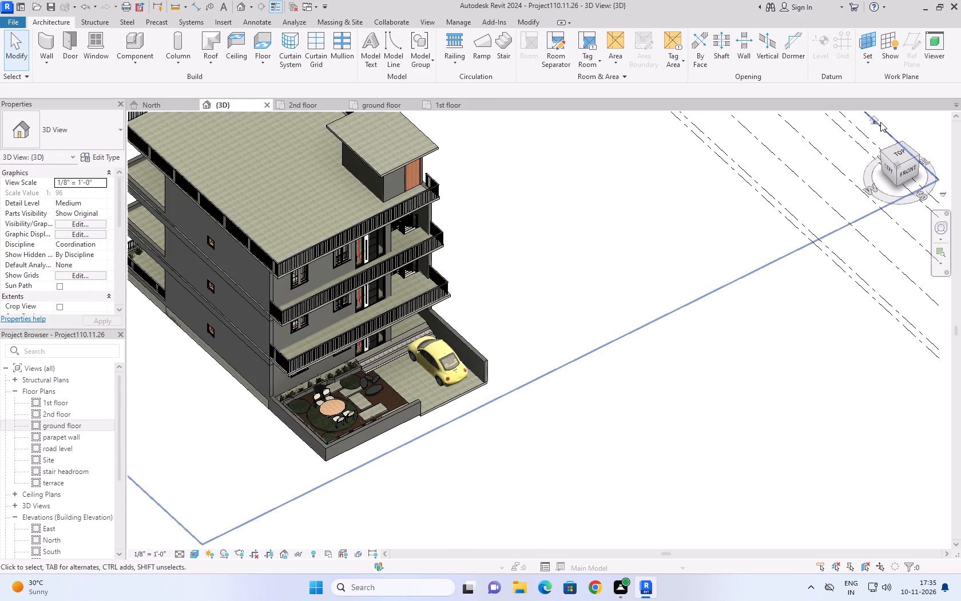
left_click(876, 118)
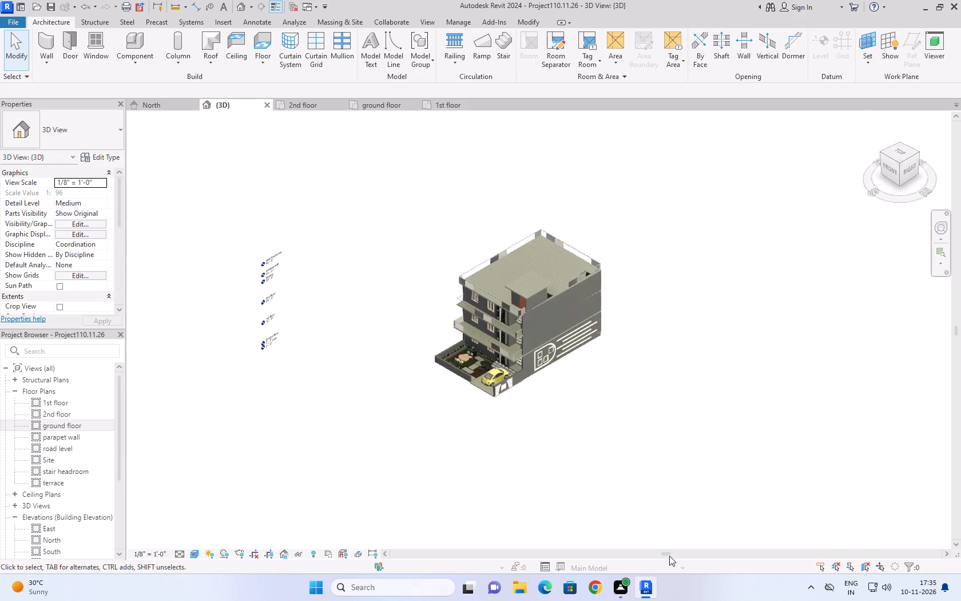
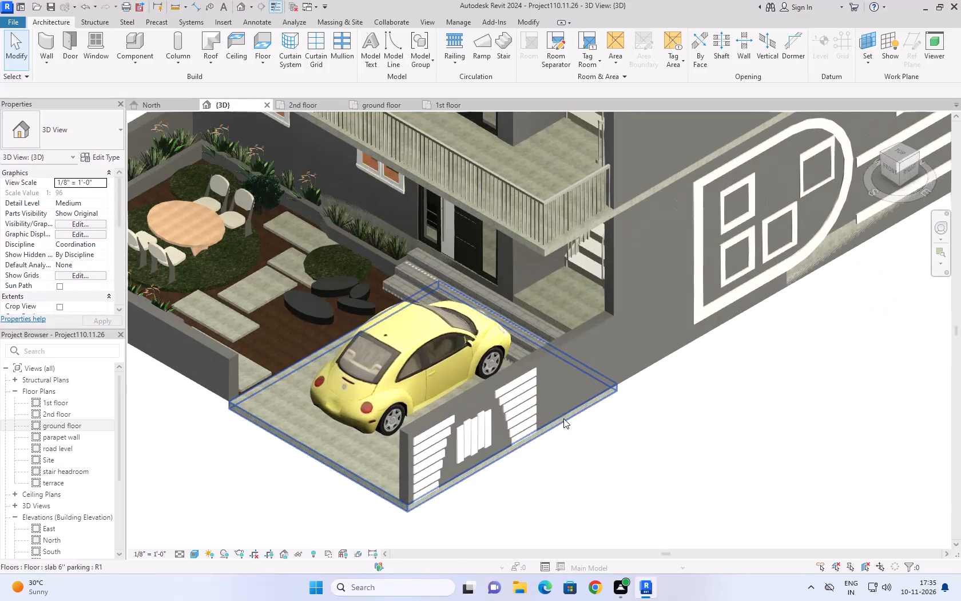
Examine the building's front facade, garden and car parking area from several angles in the 3D view.
left_click(605, 476)
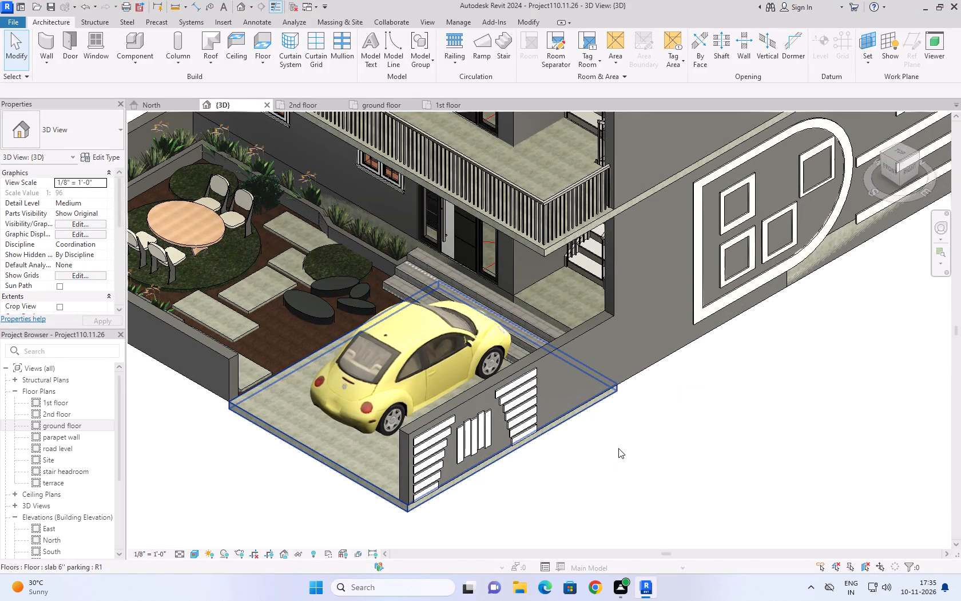
scroll(618, 448, "down", 4)
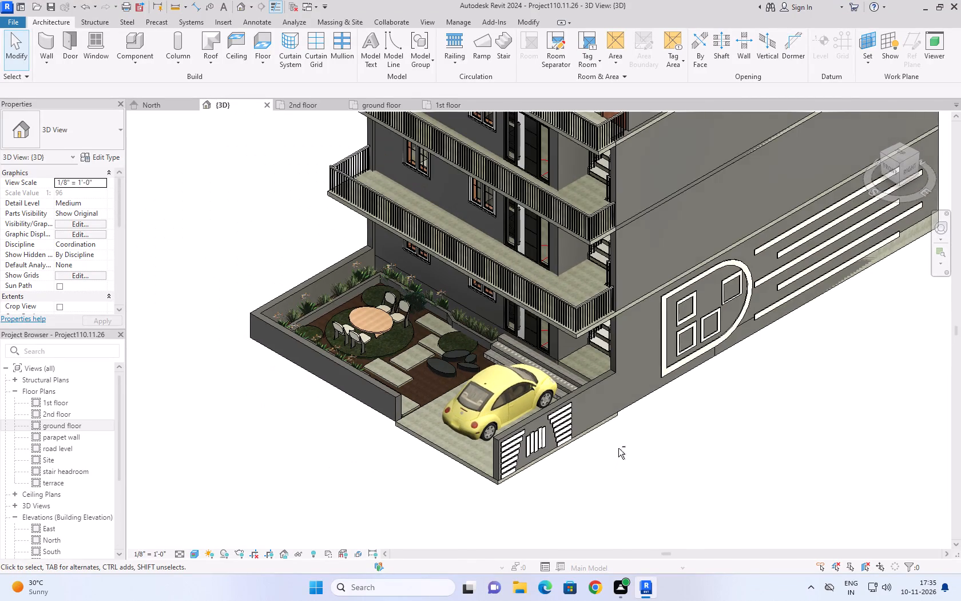
middle_click_drag(618, 448, 725, 409, "shift")
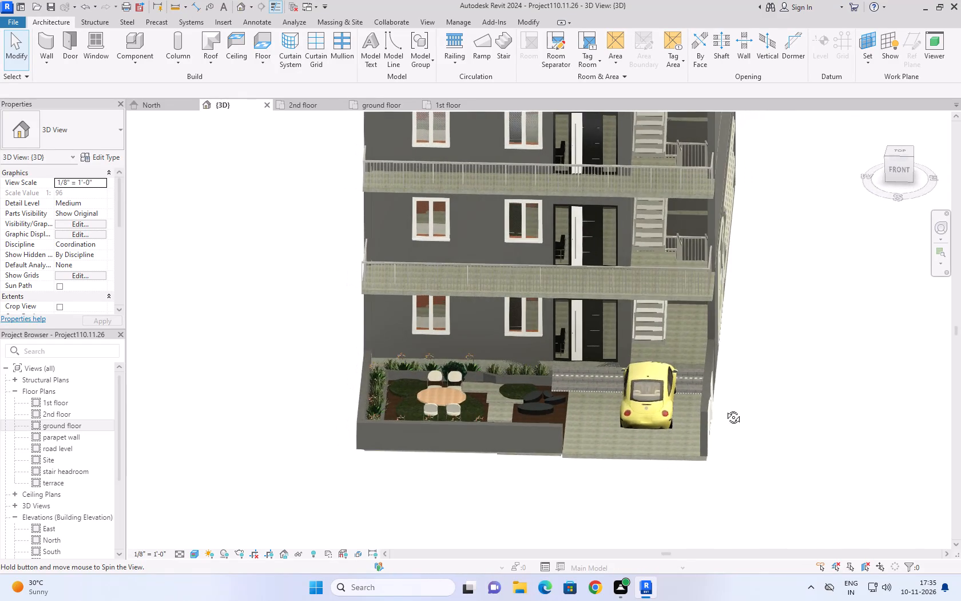
middle_click_drag(725, 409, 728, 418, "shift")
middle_click_drag(697, 258, 680, 346, "shift")
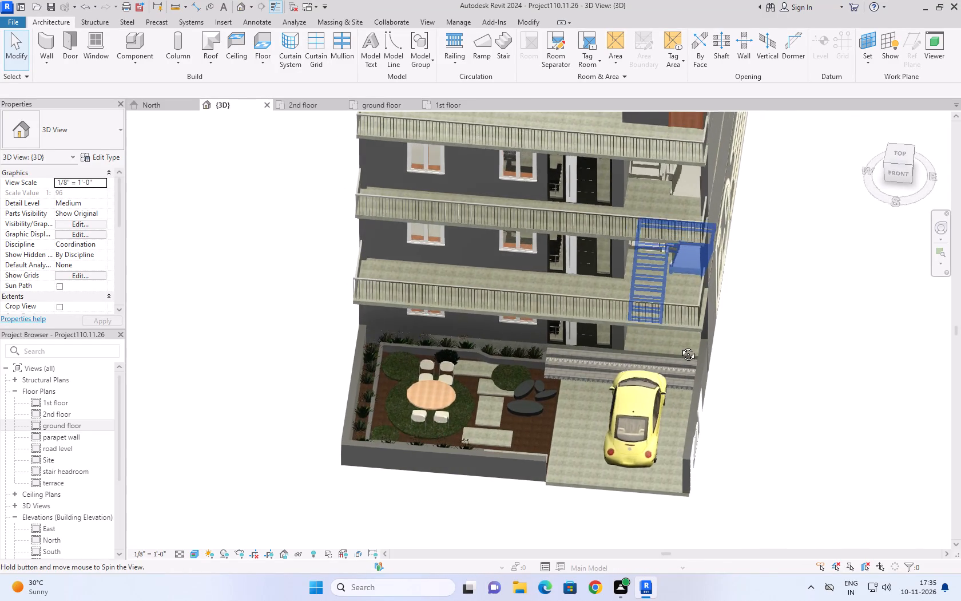
middle_click_drag(680, 346, 674, 356, "shift")
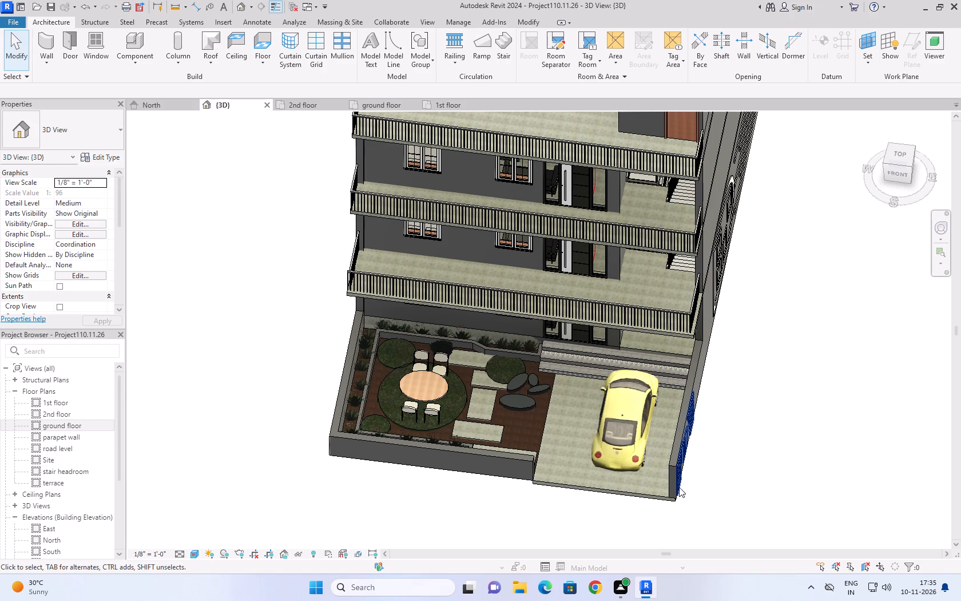
scroll(367, 402, "up", 1)
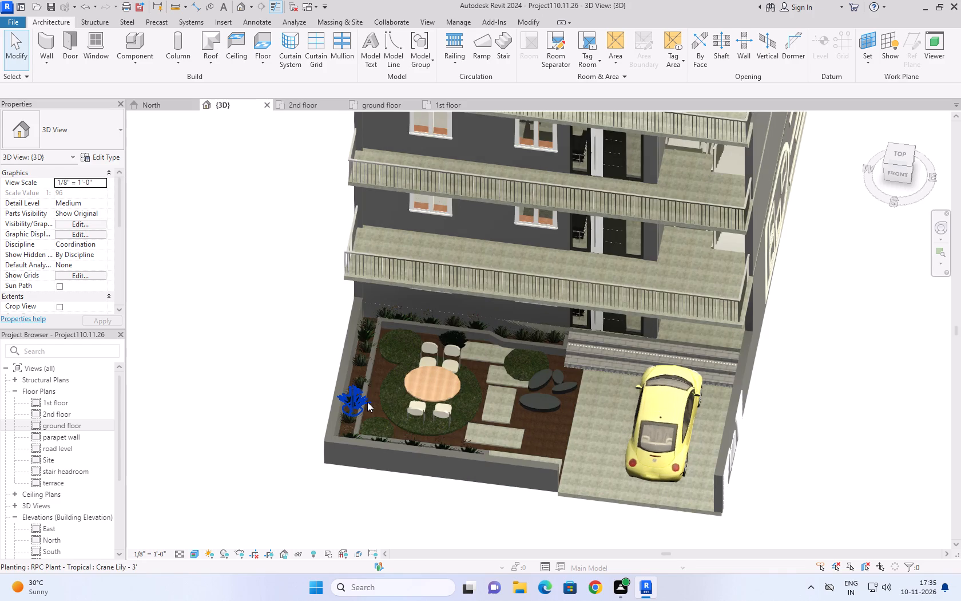
middle_click_drag(387, 382, 349, 480)
scroll(349, 480, "up", 1)
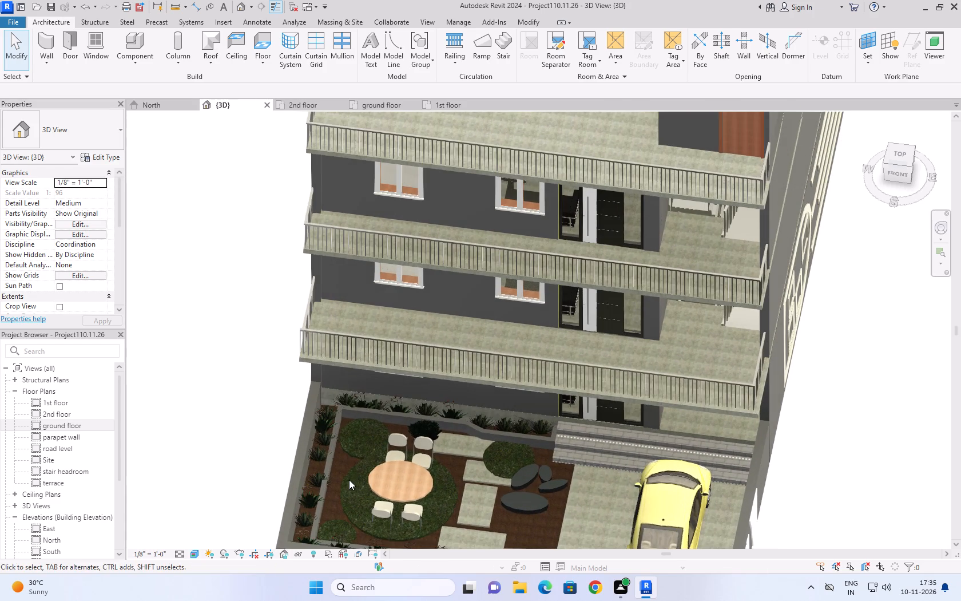
Close the open ground floor, 1st floor and 2nd floor plan views.
left_click(387, 106)
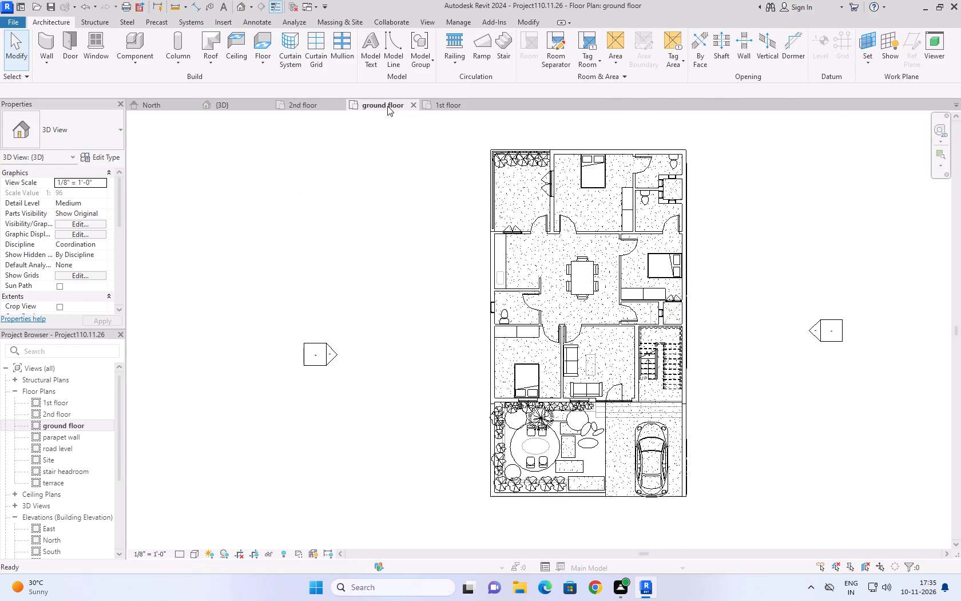
left_click(413, 106)
left_click(413, 106)
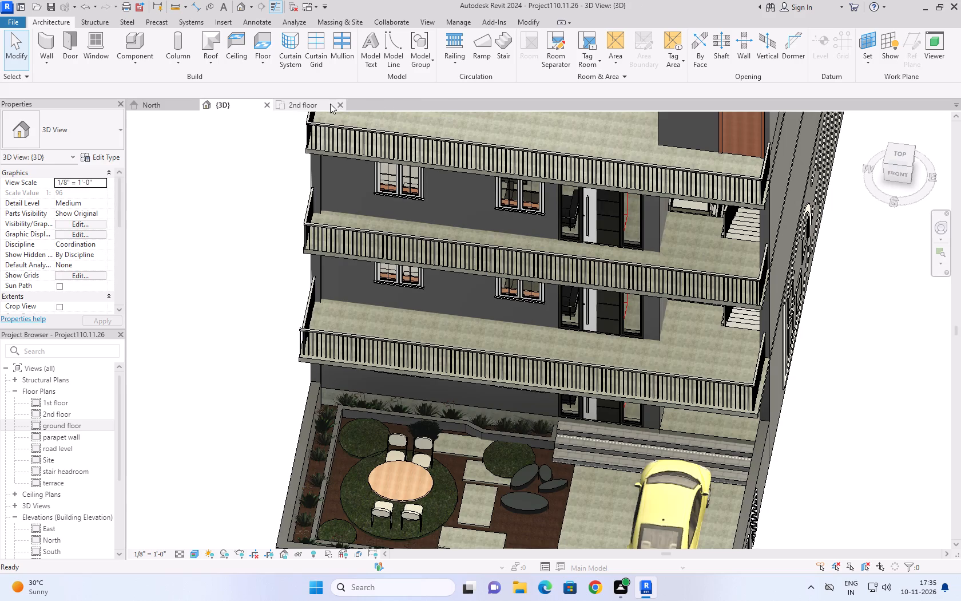
left_click(330, 104)
left_click(339, 104)
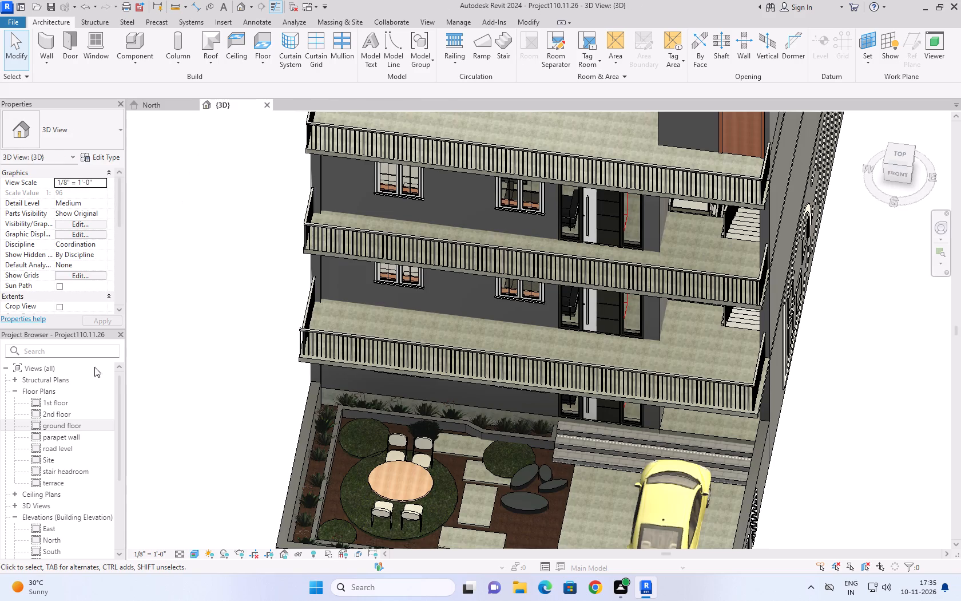
In the ground floor plan, place a perspective camera beyond the parking corner, aimed diagonally across the house.
double_click(62, 425)
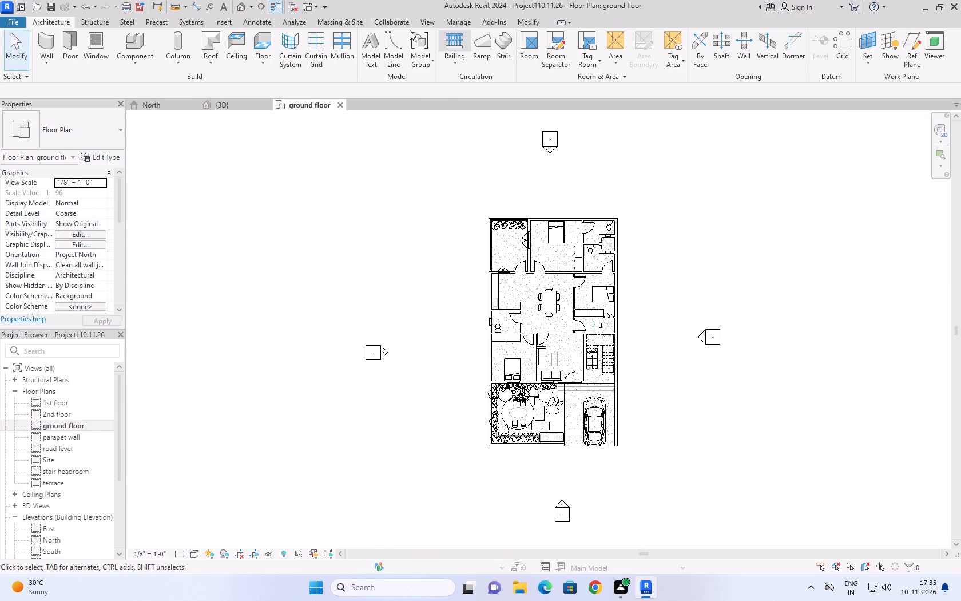
left_click(418, 19)
left_click(364, 61)
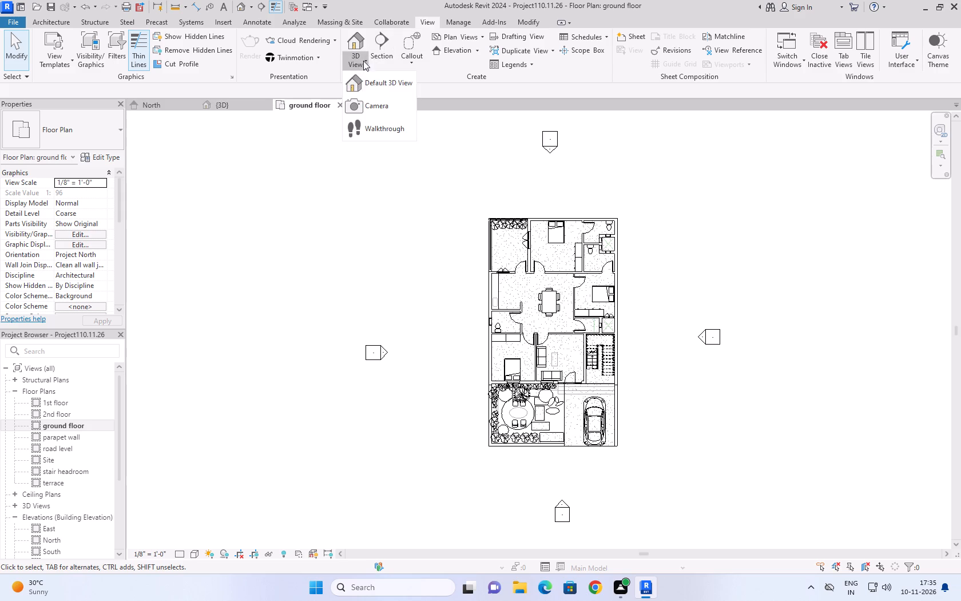
left_click(359, 102)
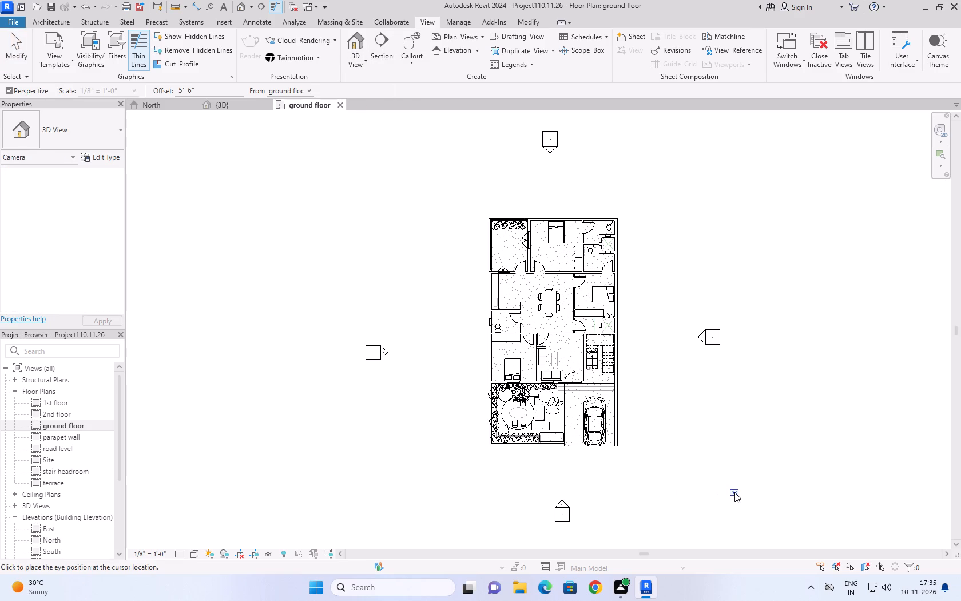
left_click(736, 500)
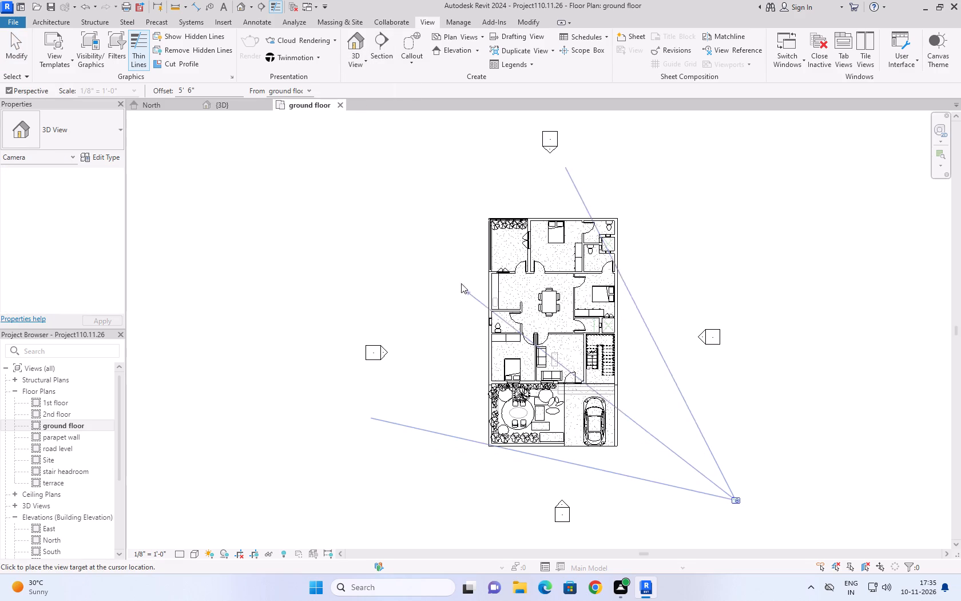
left_click(396, 224)
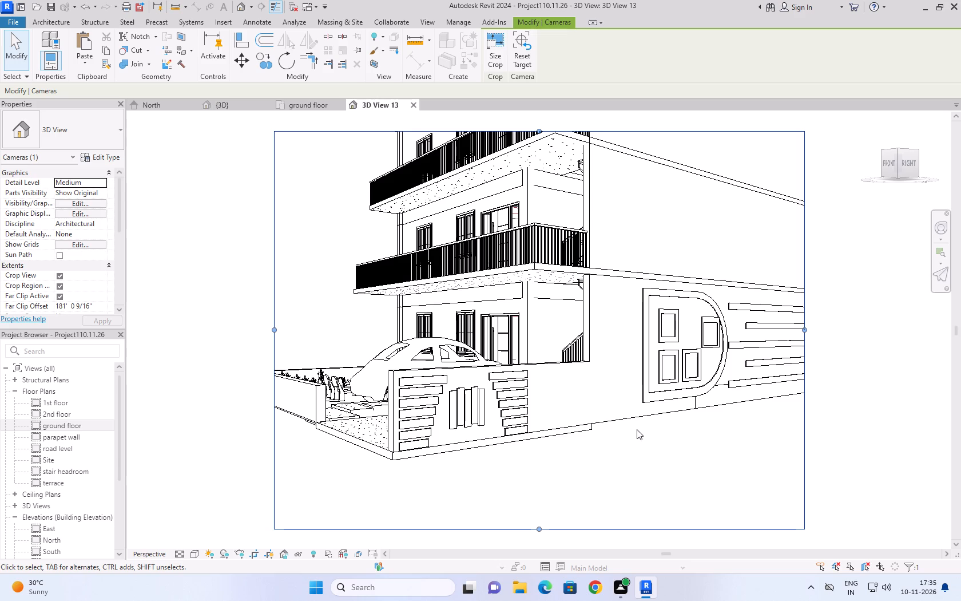
Extend the camera view's crop region upward and to the right to take in the upper floors and the full side wall.
scroll(638, 429, "down", 4)
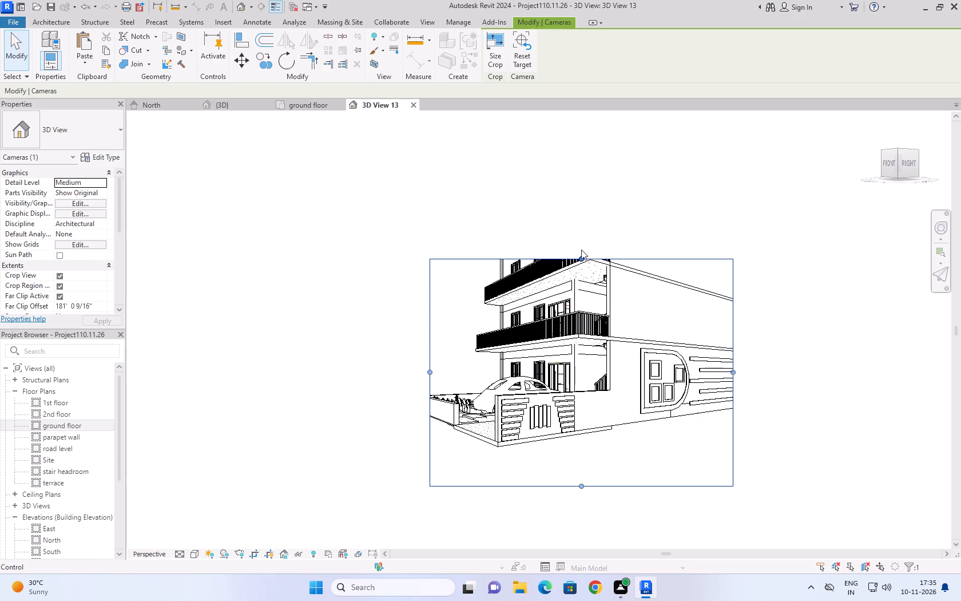
left_click_drag(577, 259, 581, 193)
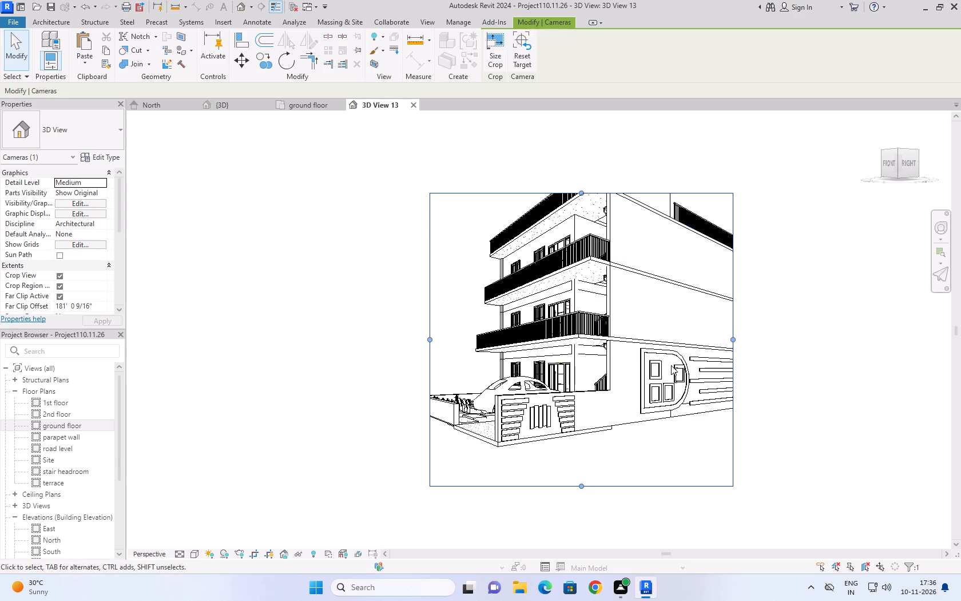
left_click_drag(735, 343, 769, 334)
left_click_drag(772, 334, 804, 334)
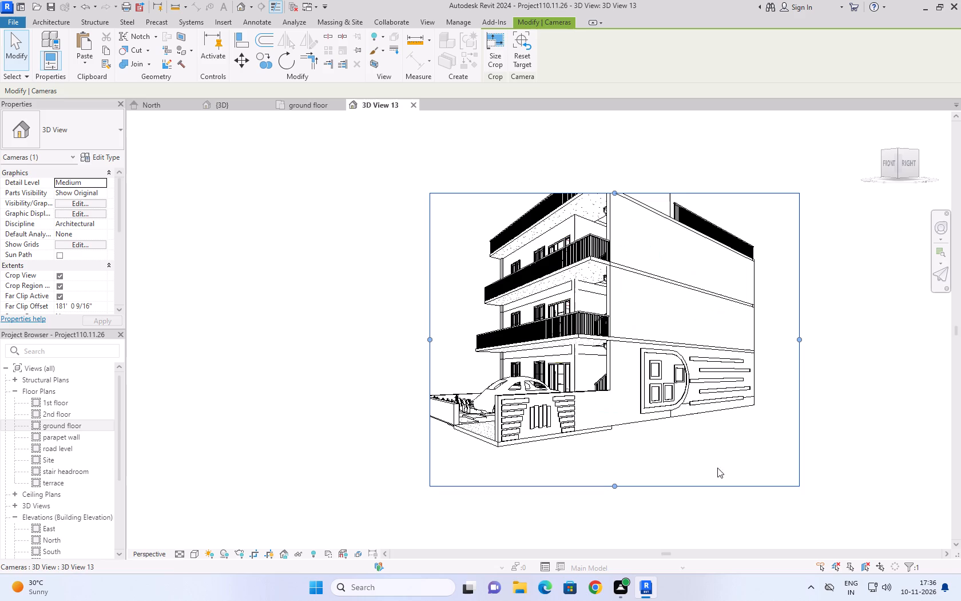
Raise the camera's viewpoint and enlarge the crop region at bottom and top to frame the parking area through the stair headroom roof.
right_click_drag(775, 290, 776, 399, "shift")
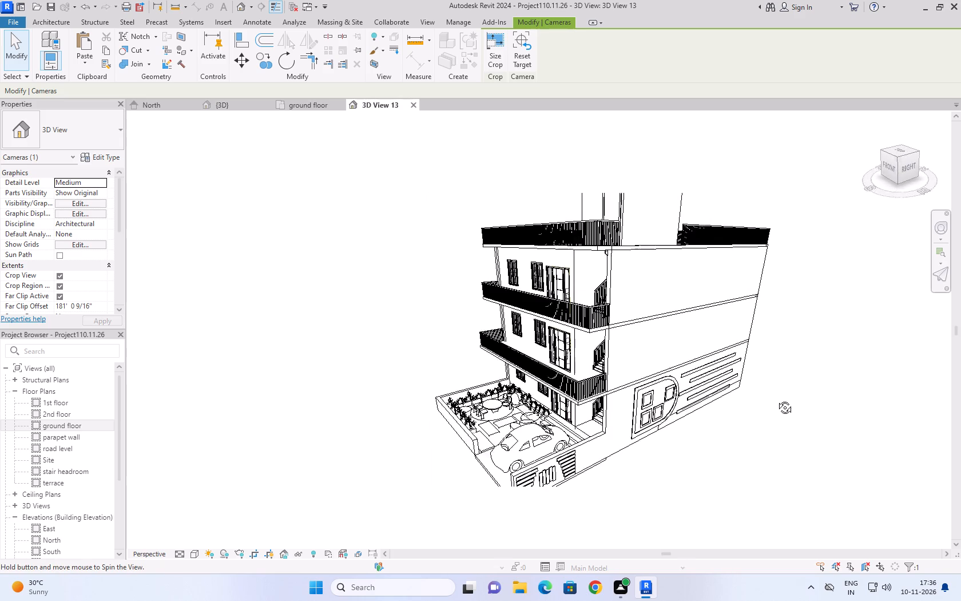
right_click_drag(776, 399, 801, 359, "shift")
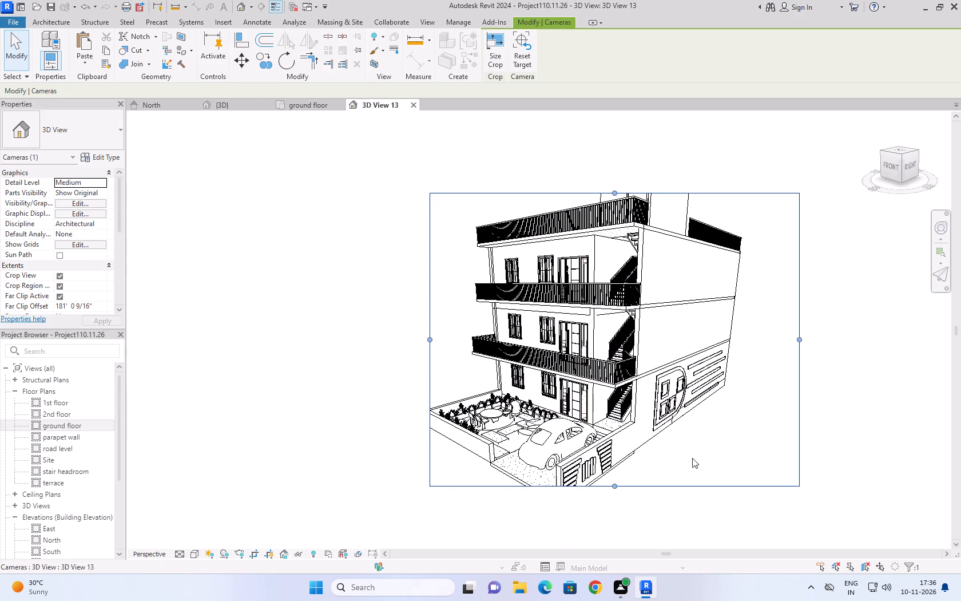
left_click_drag(614, 487, 606, 511)
left_click(604, 519)
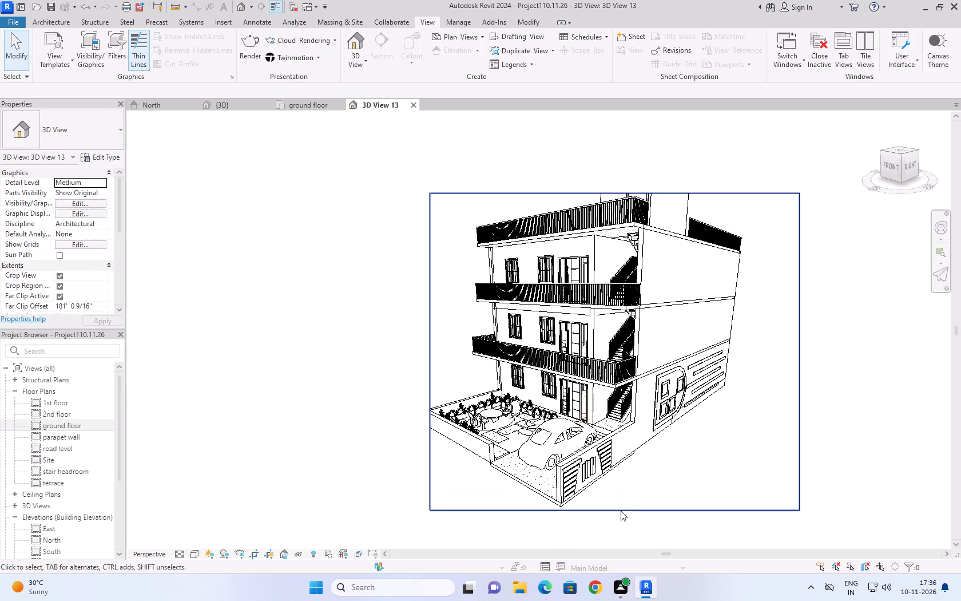
right_click_drag(658, 472, 690, 481, "shift")
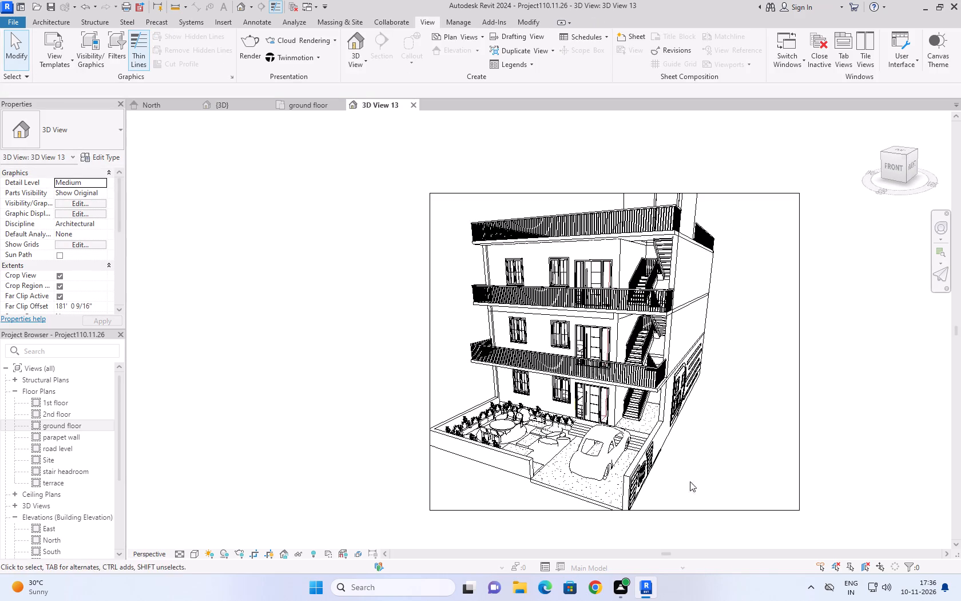
left_click(578, 193)
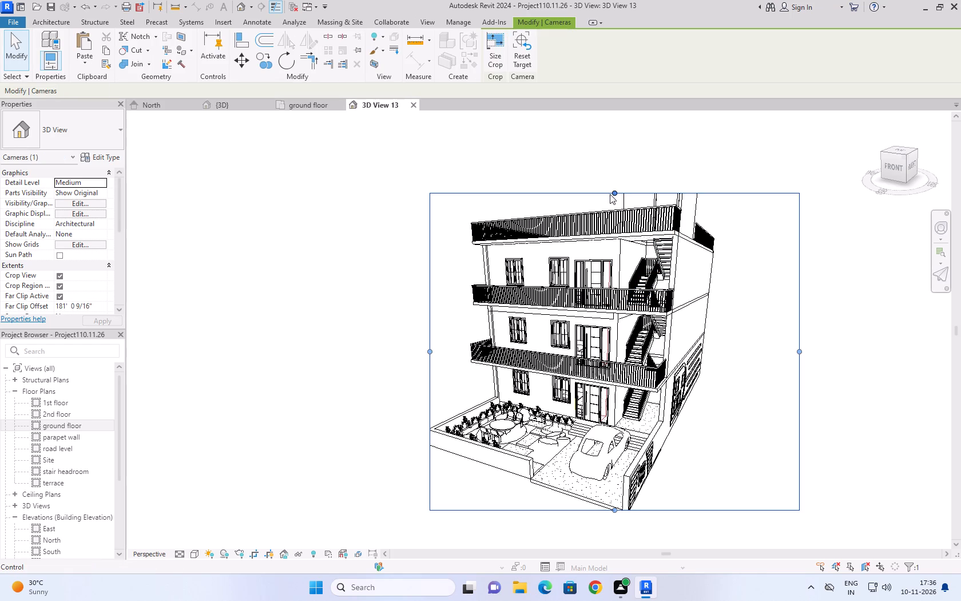
left_click_drag(615, 192, 613, 156)
left_click_drag(613, 152, 613, 133)
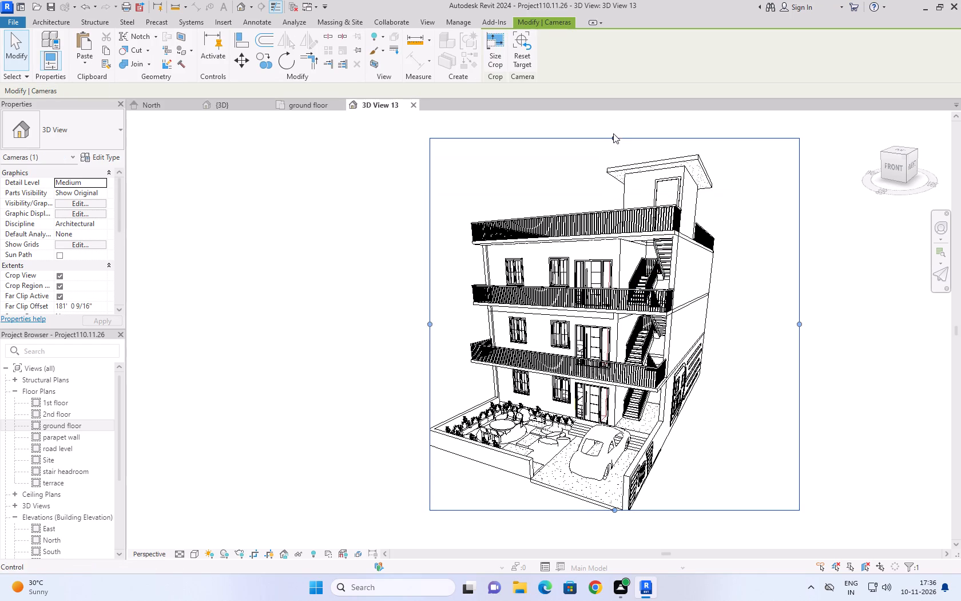
Turn the camera toward the decorated side wall and widen the crop region's bottom and left margins around the building.
right_click_drag(690, 450, 652, 449, "shift")
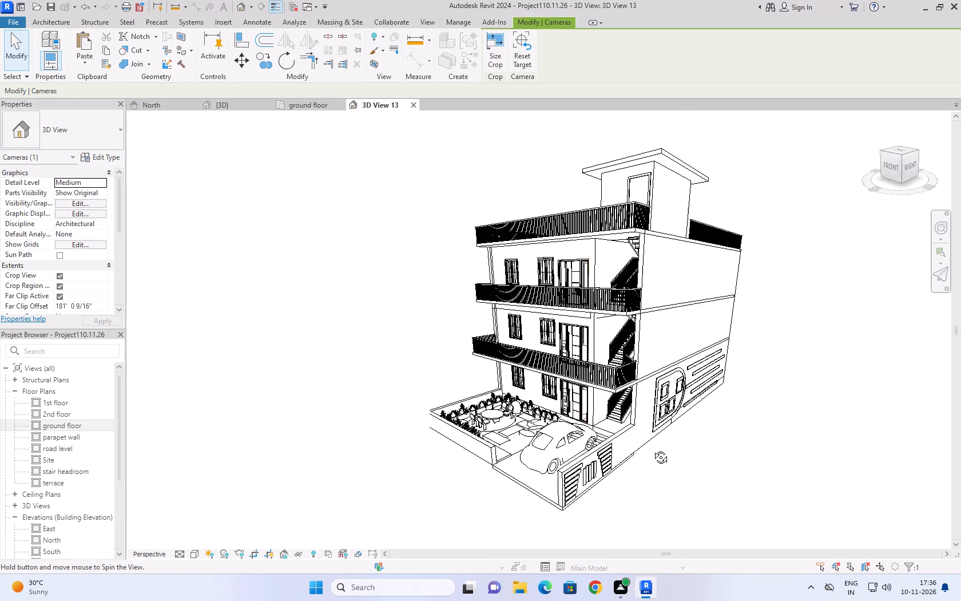
right_click_drag(652, 449, 650, 449, "shift")
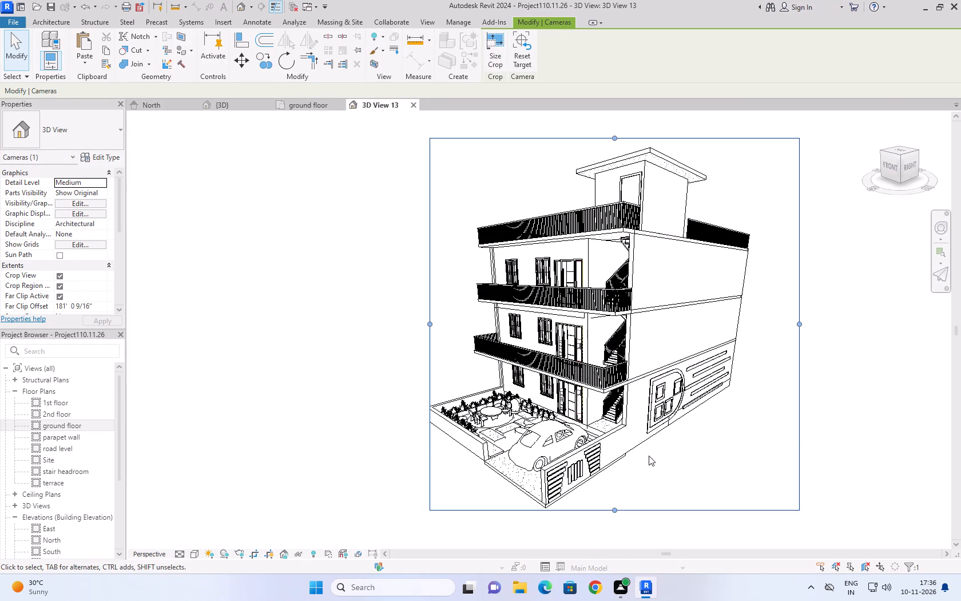
left_click_drag(613, 510, 612, 527)
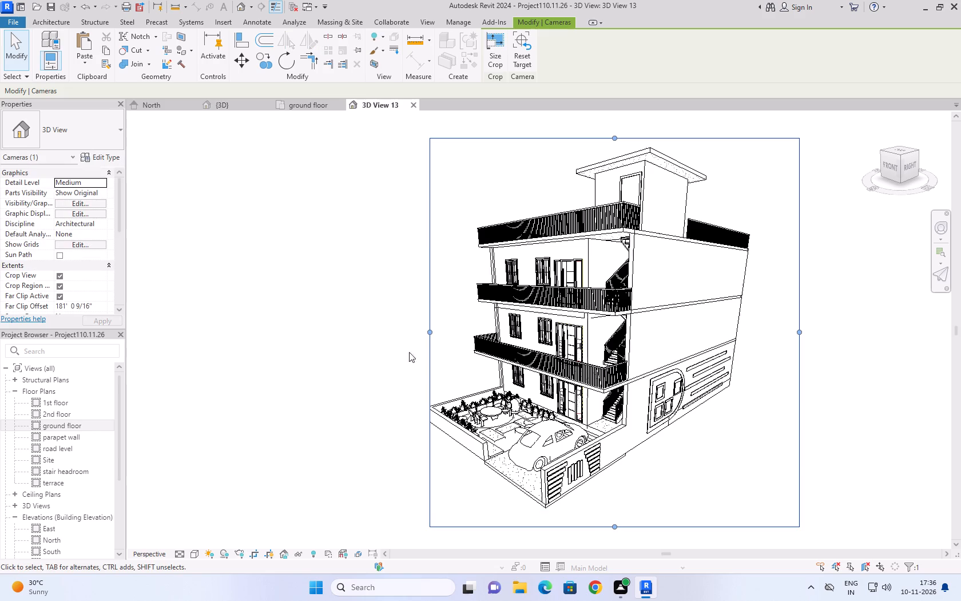
left_click_drag(430, 332, 410, 330)
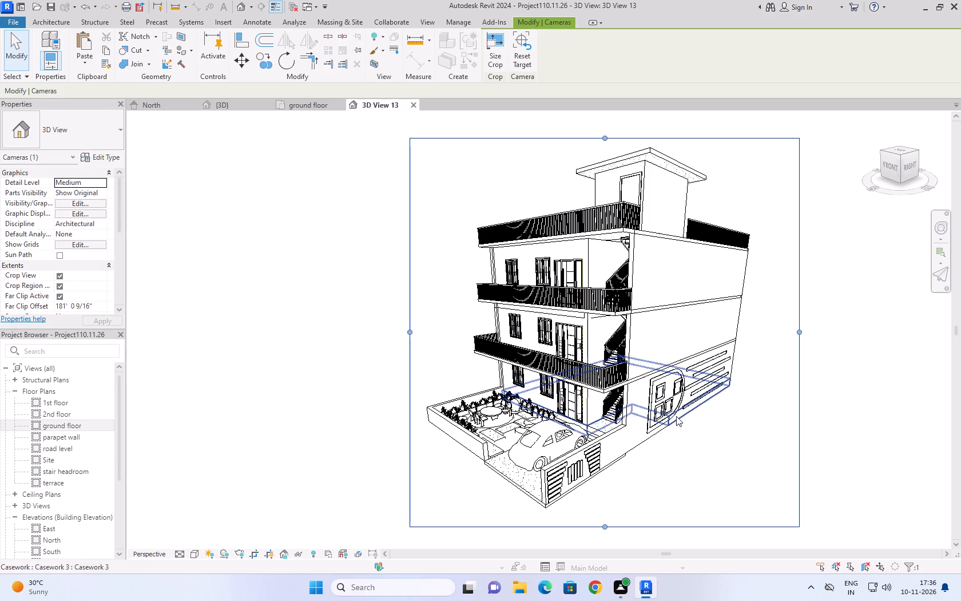
right_click_drag(769, 323, 757, 325, "shift")
Start rendering the camera view at Medium quality with printer resolution set to 300 DPI.
type("rr")
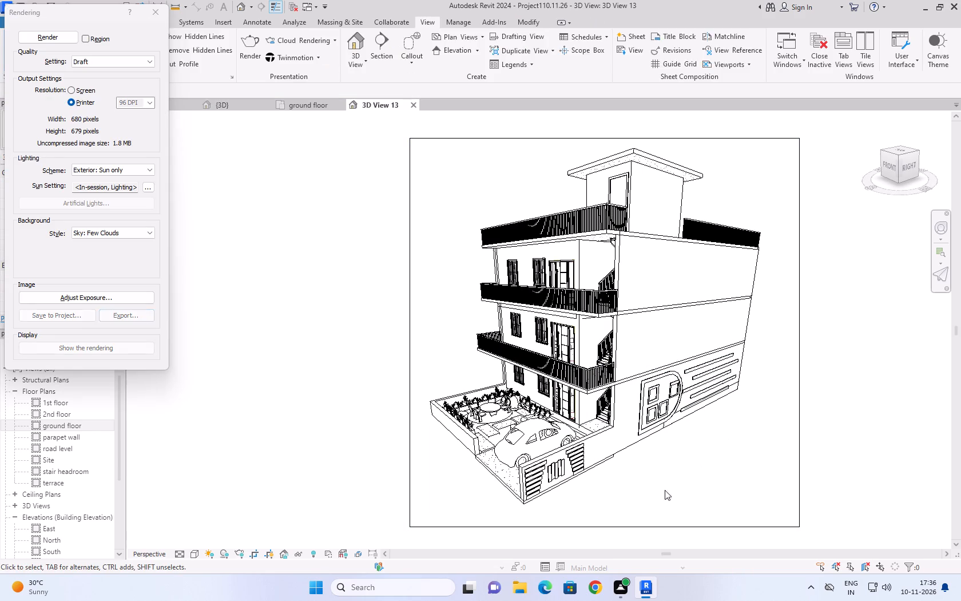
left_click(105, 63)
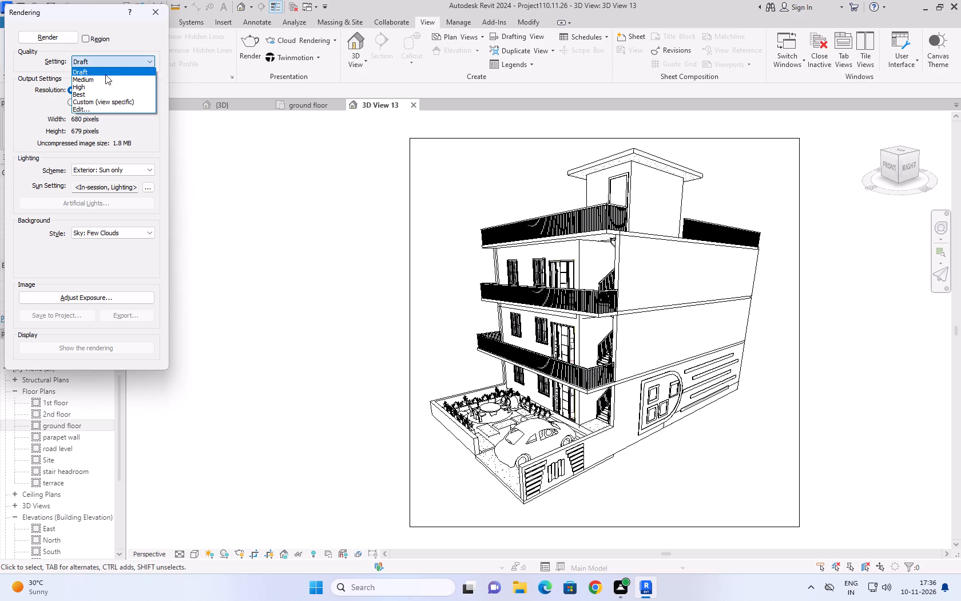
left_click(105, 80)
left_click(90, 104)
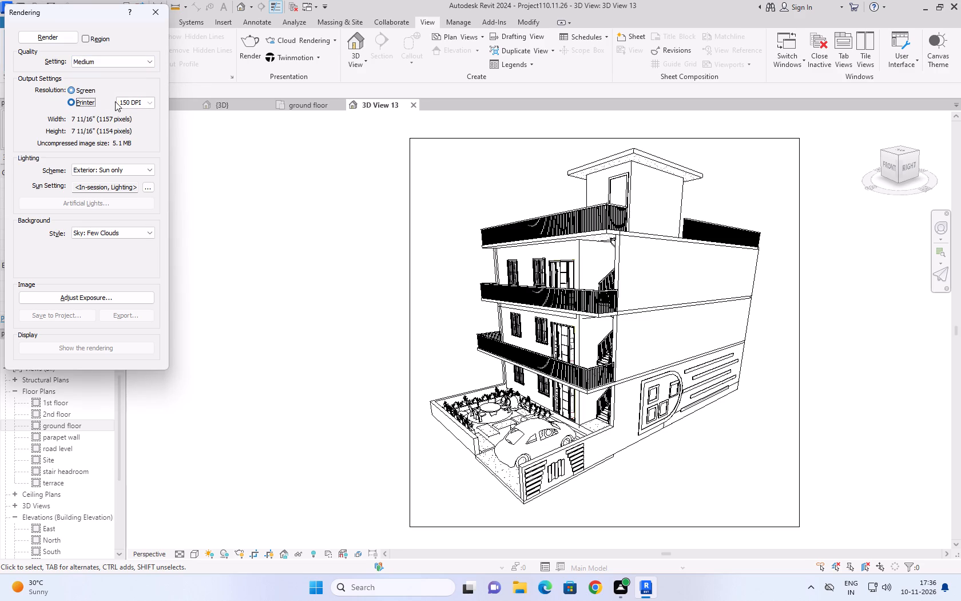
left_click(149, 102)
left_click(141, 126)
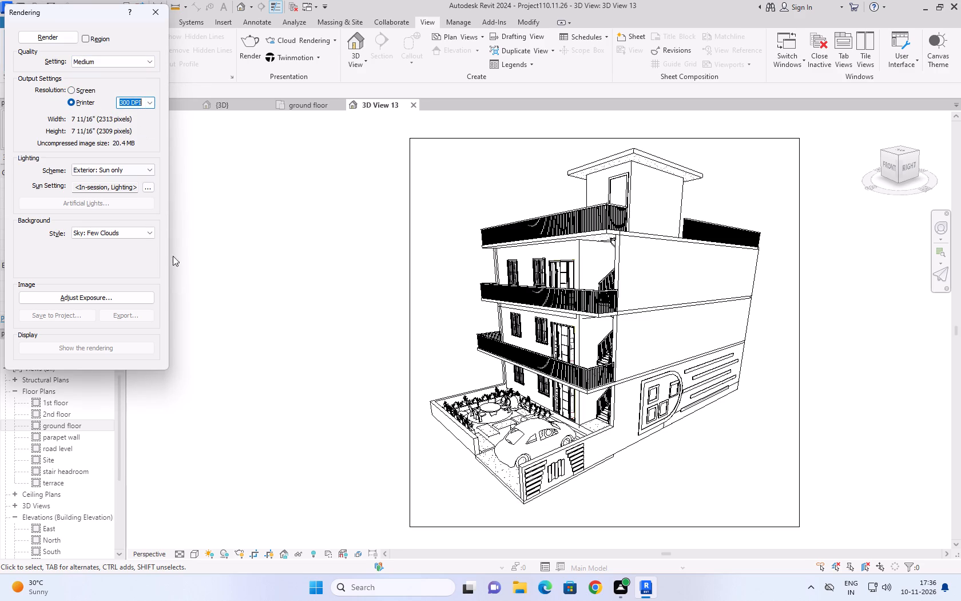
left_click(54, 41)
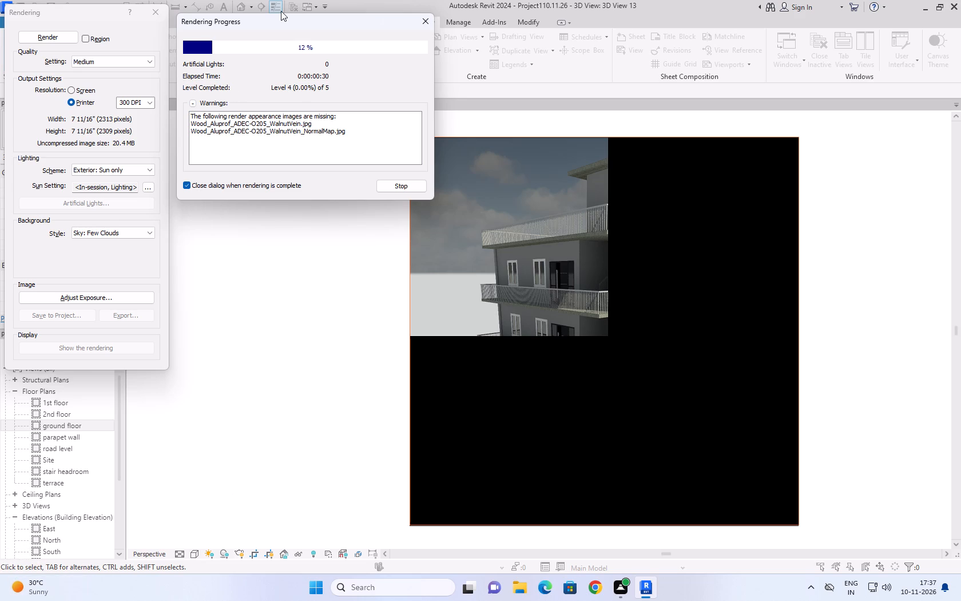
left_click_drag(284, 21, 315, 54)
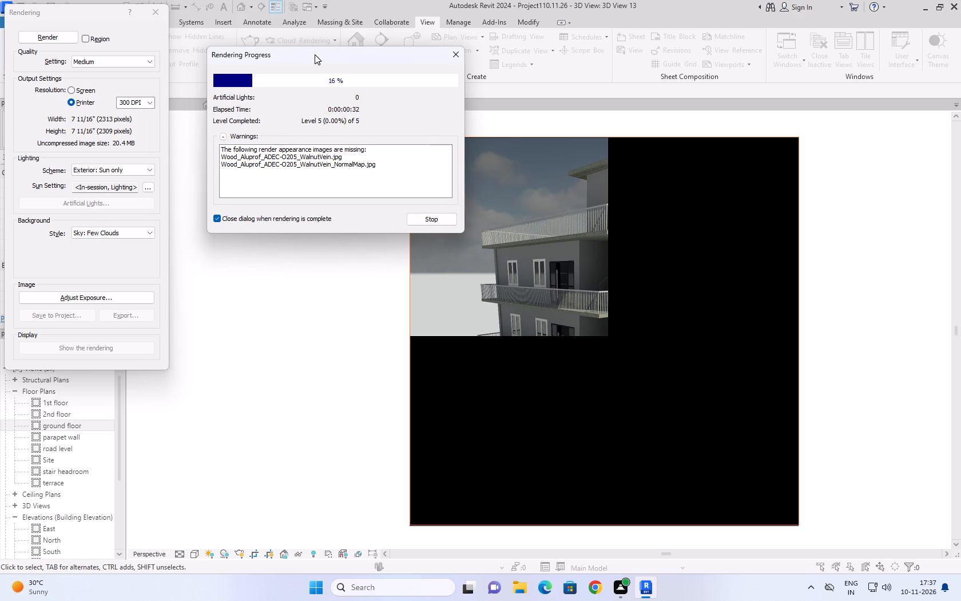
left_click_drag(315, 54, 297, 38)
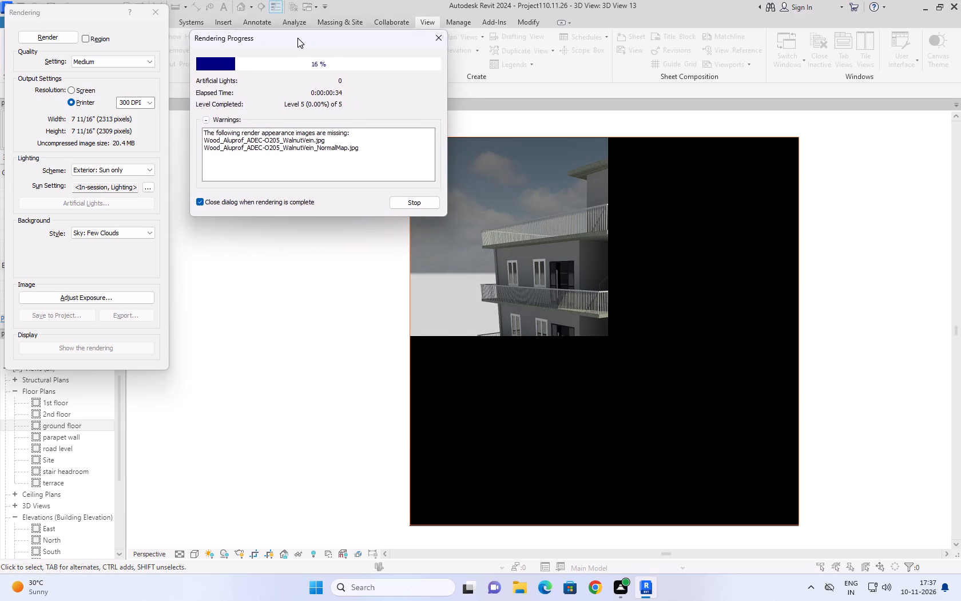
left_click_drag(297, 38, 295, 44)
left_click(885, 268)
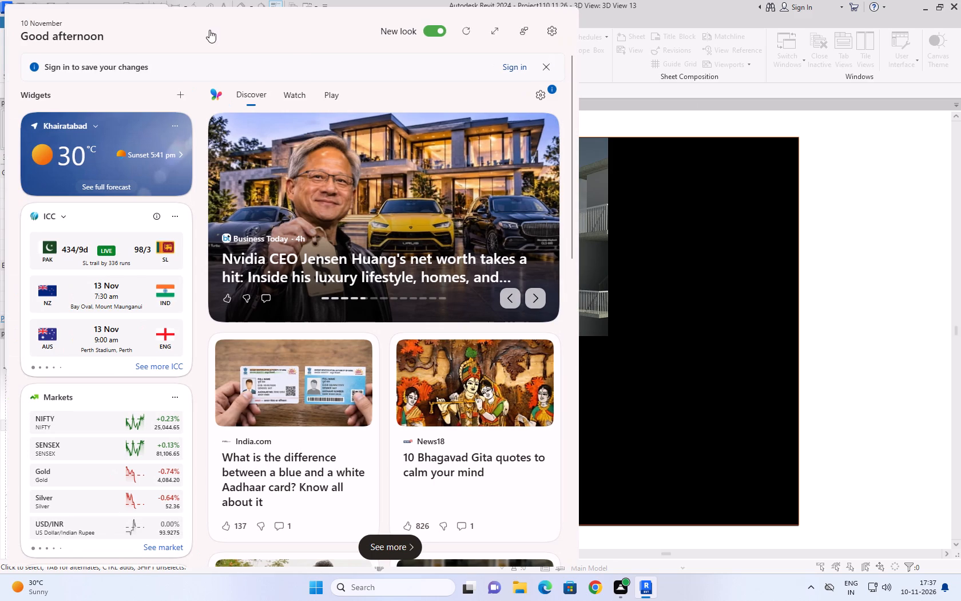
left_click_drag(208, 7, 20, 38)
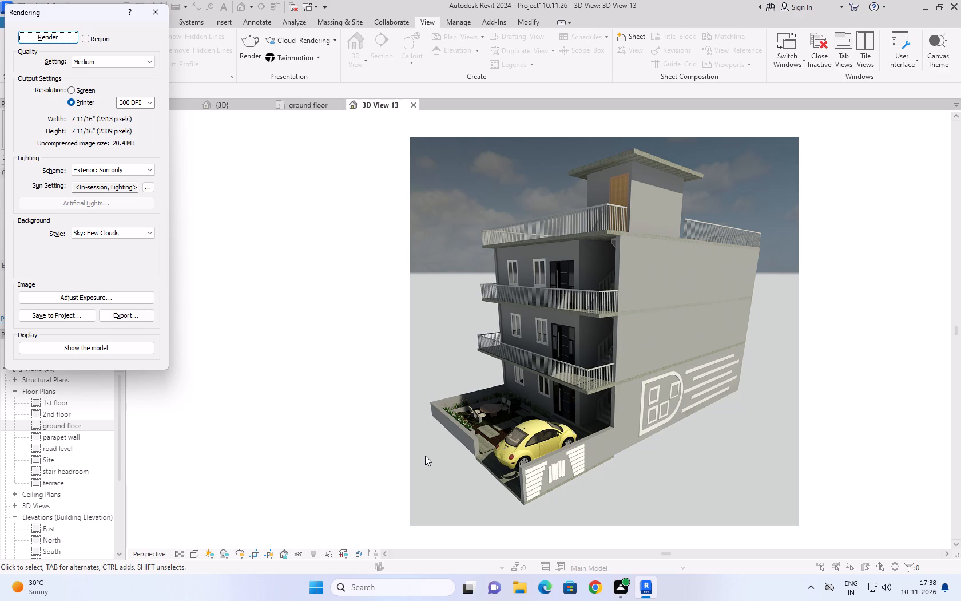
Examine the finished exterior rendering, focusing on the parking area with the car, the low boundary wall's slats and the side wall decoration.
scroll(419, 381, "up", 1)
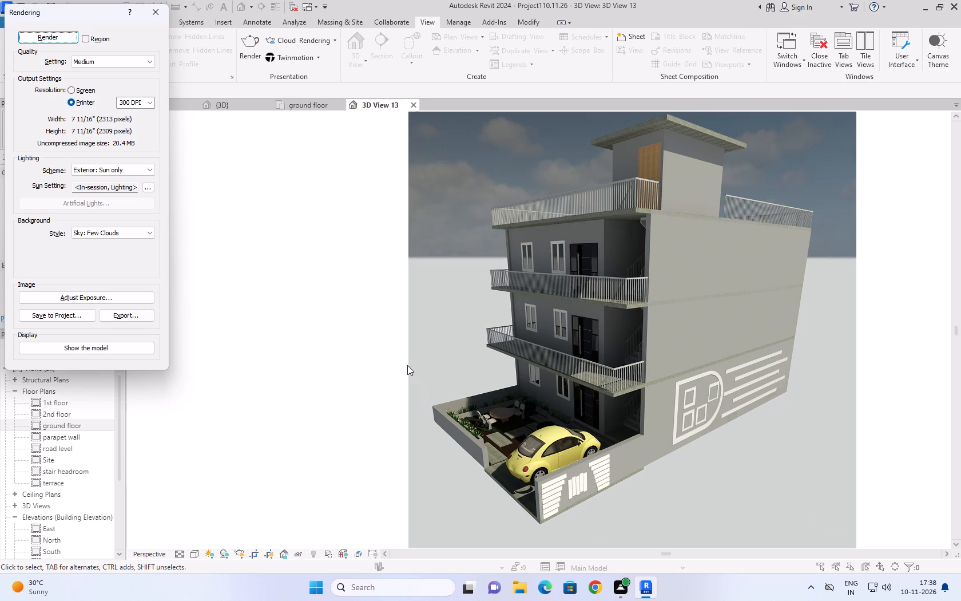
scroll(678, 520, "up", 1)
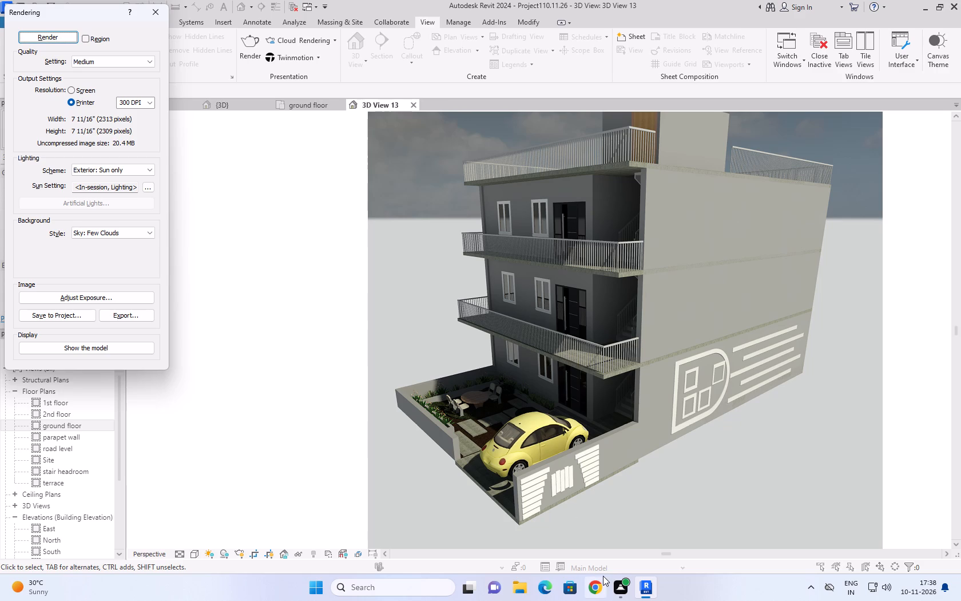
scroll(603, 576, "up", 1)
scroll(588, 507, "up", 6)
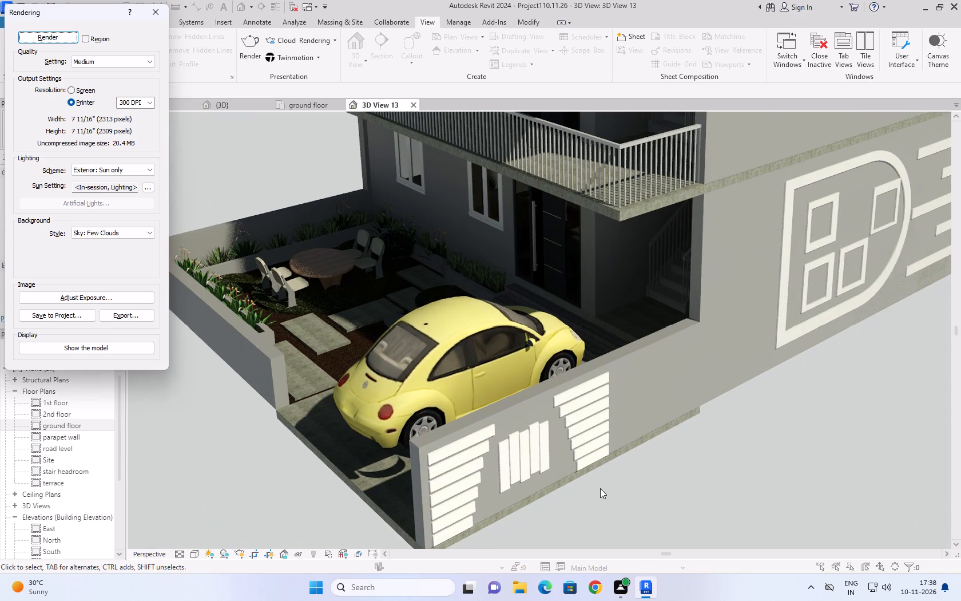
scroll(549, 418, "down", 2)
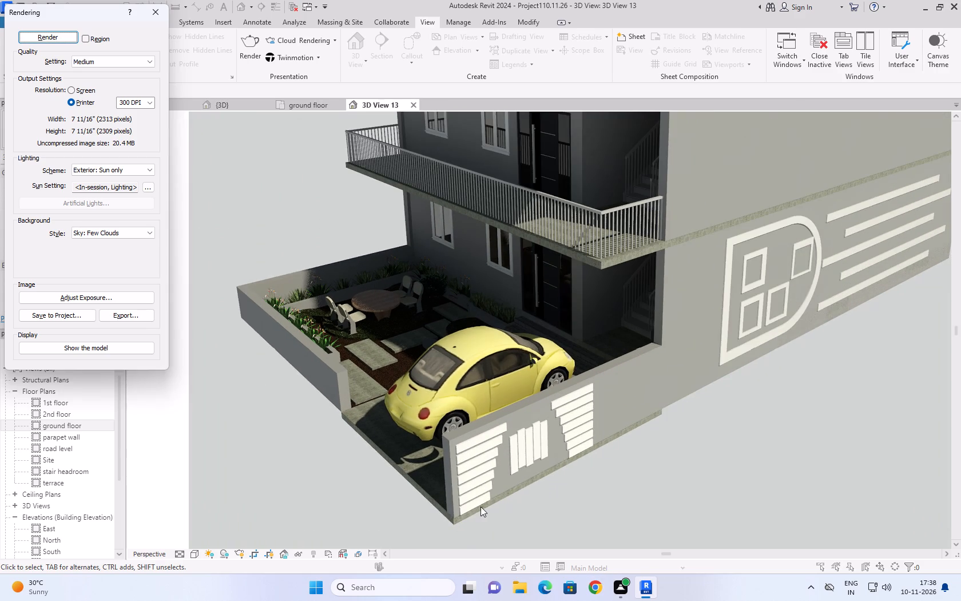
scroll(477, 507, "up", 8)
scroll(477, 507, "down", 4)
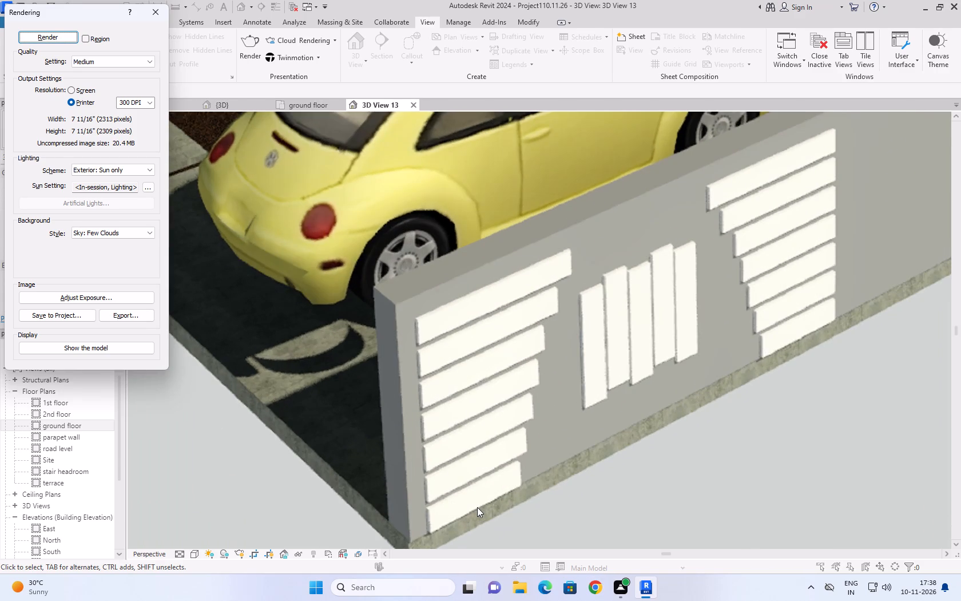
scroll(477, 507, "down", 6)
scroll(783, 379, "up", 3)
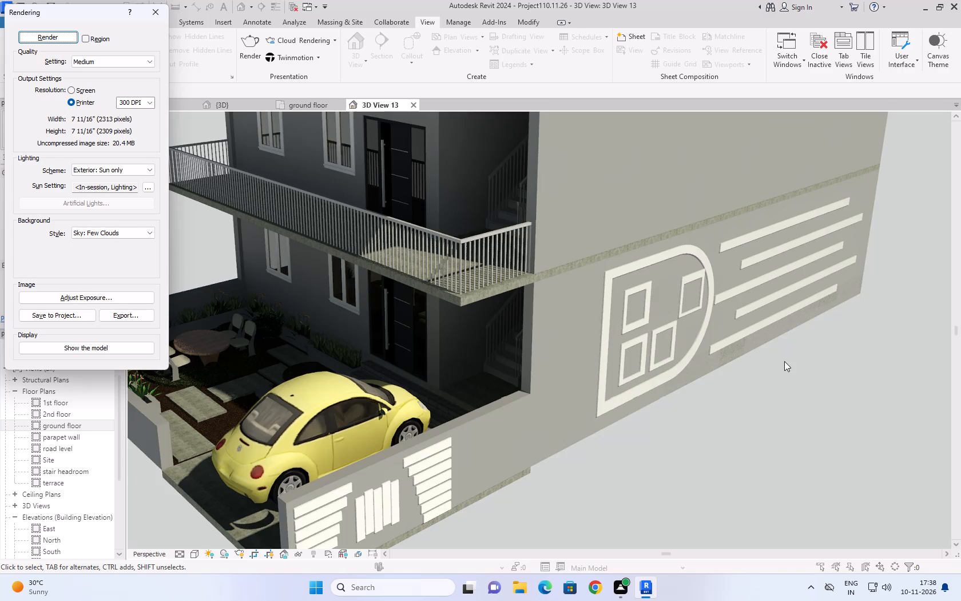
scroll(780, 369, "up", 1)
middle_click_drag(777, 373, 684, 456)
scroll(684, 456, "down", 5)
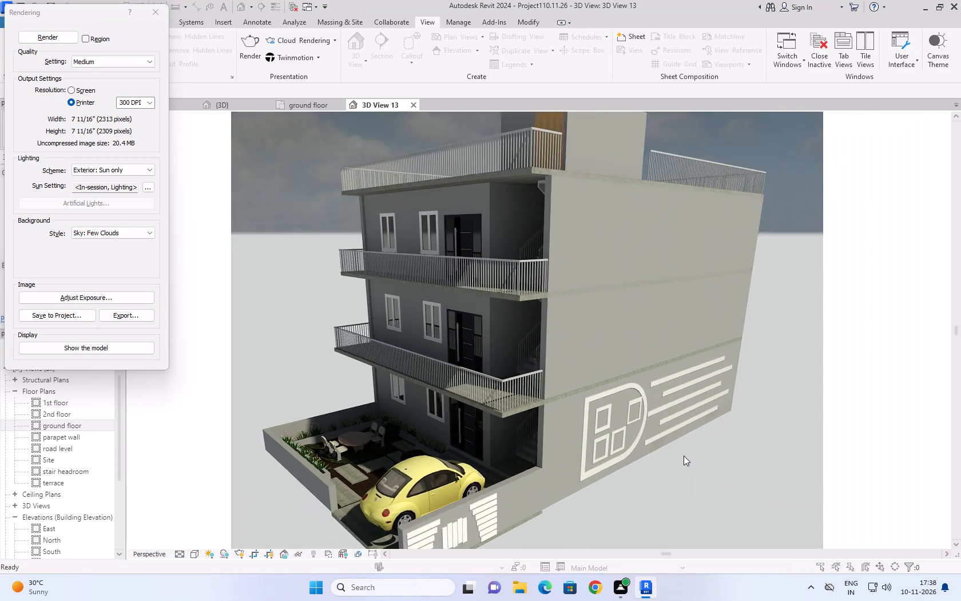
scroll(684, 456, "down", 2)
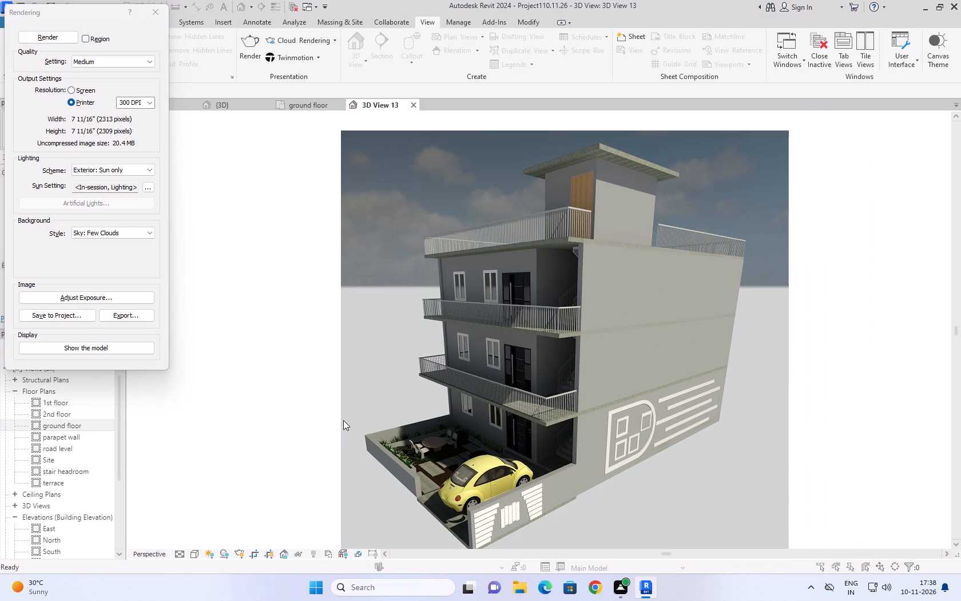
Examine the rendered first-floor balcony with its railing, entrance door and staircase.
middle_click_drag(511, 428, 533, 425, "shift")
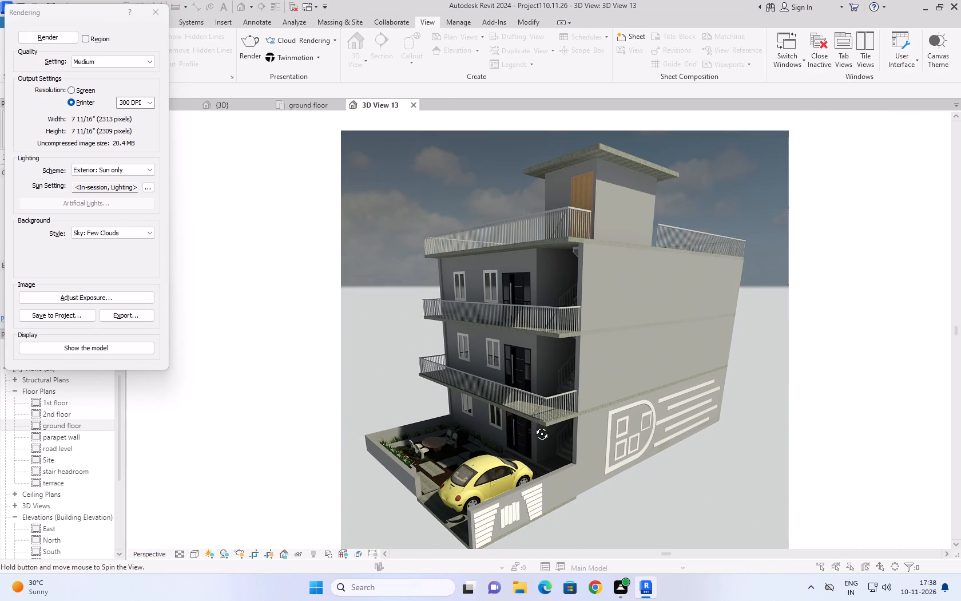
middle_click_drag(533, 425, 616, 420, "shift")
middle_click_drag(616, 418, 569, 394)
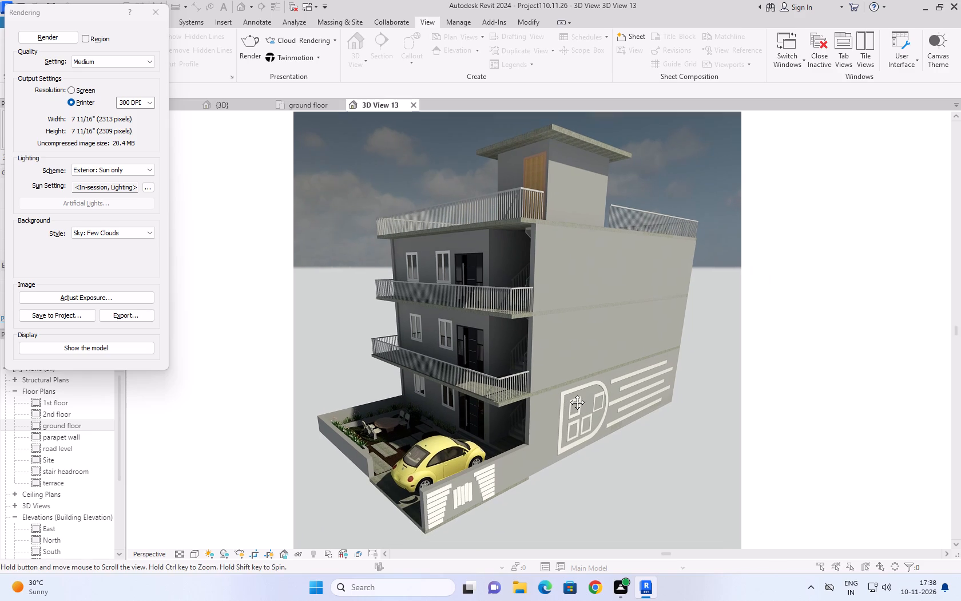
middle_click_drag(569, 394, 570, 383)
scroll(430, 381, "up", 2)
scroll(555, 393, "up", 3)
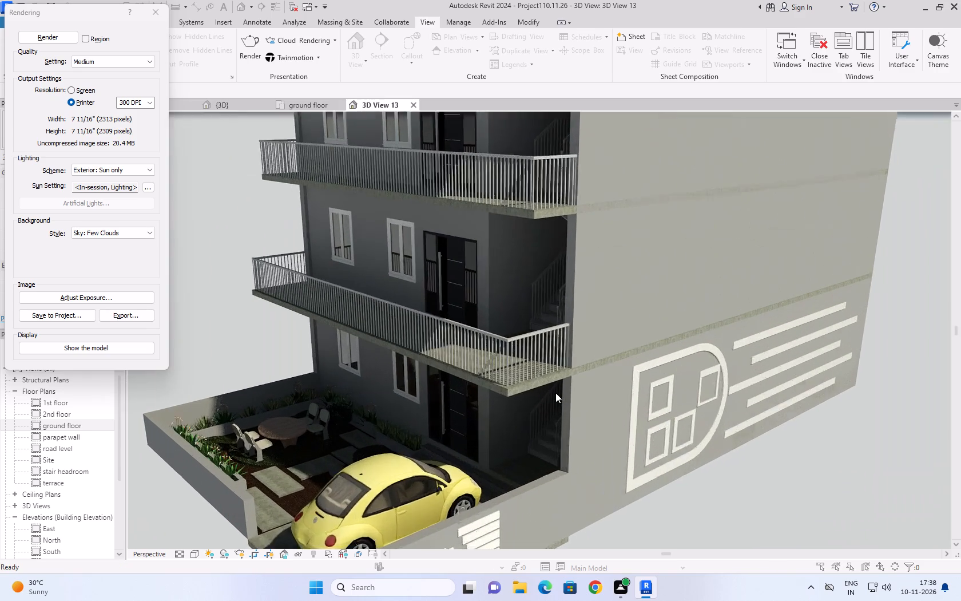
scroll(555, 393, "up", 5)
left_click(506, 317)
left_click_drag(507, 312, 509, 312)
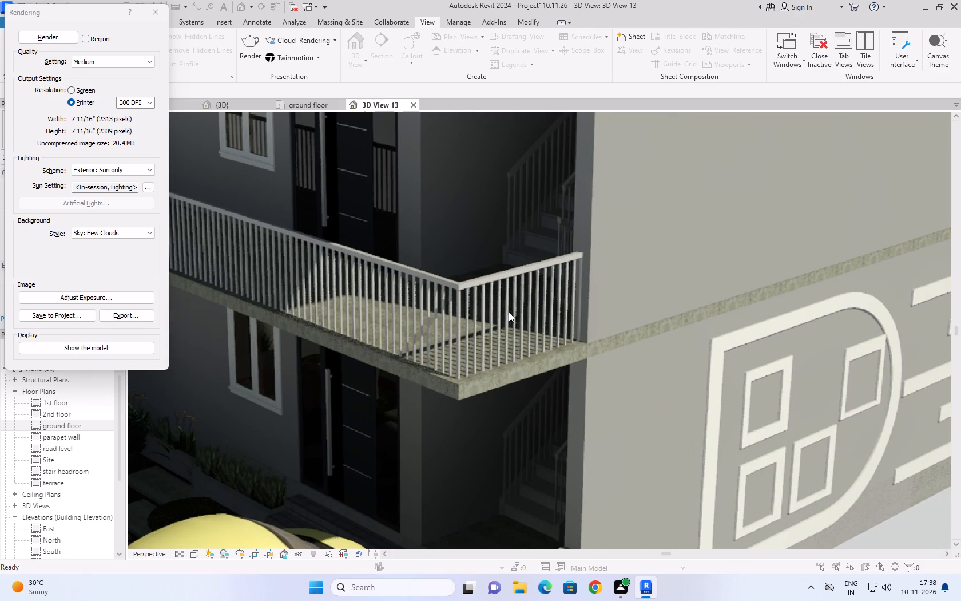
left_click_drag(509, 312, 518, 339)
middle_click_drag(518, 319, 510, 338)
right_click_drag(517, 331, 510, 338)
right_click_drag(509, 338, 506, 343)
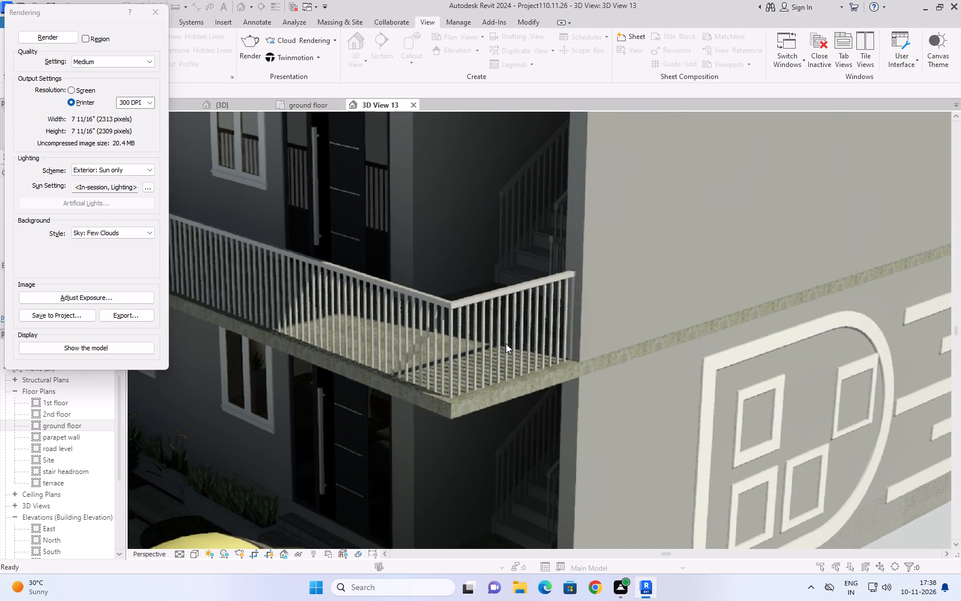
right_click_drag(506, 343, 483, 385)
middle_click_drag(485, 370, 477, 402)
right_click_drag(470, 359, 499, 420)
middle_click_drag(463, 387, 539, 410)
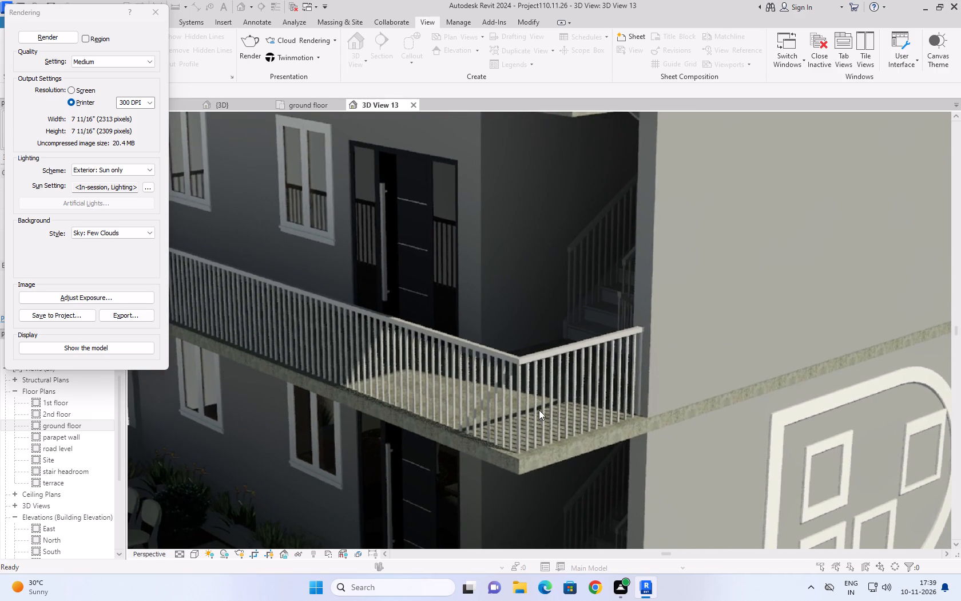
left_click_drag(539, 410, 606, 436)
right_click_drag(539, 410, 606, 436)
left_click_drag(562, 369, 628, 420)
right_click_drag(568, 378, 628, 420)
middle_click_drag(568, 381, 628, 420)
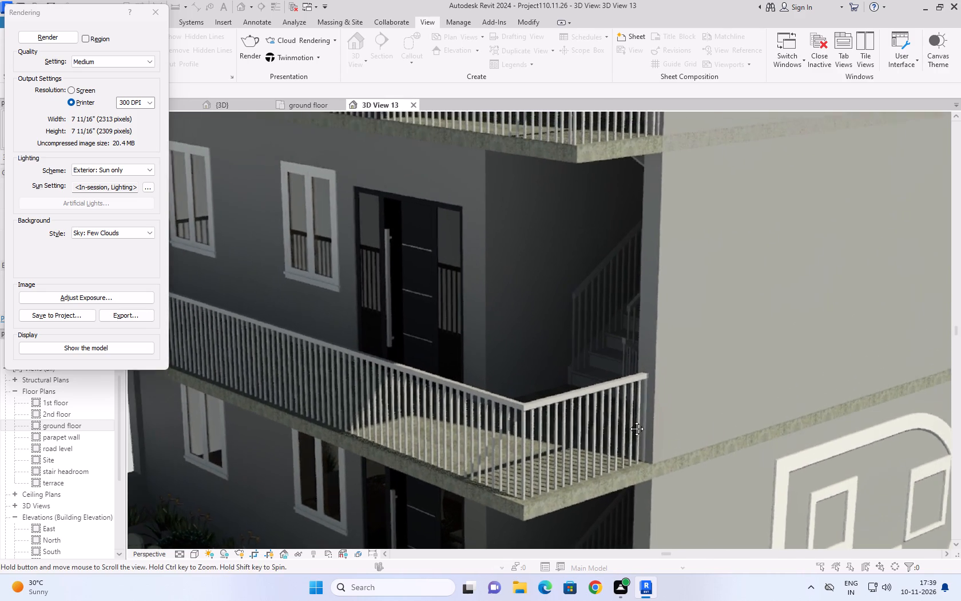
right_click_drag(628, 420, 665, 416)
middle_click_drag(628, 420, 732, 416)
left_click_drag(628, 420, 732, 416)
Examine the rendered balcony's slab edge and railing corner up close, and review the whole building's rendering.
scroll(729, 444, "up", 3)
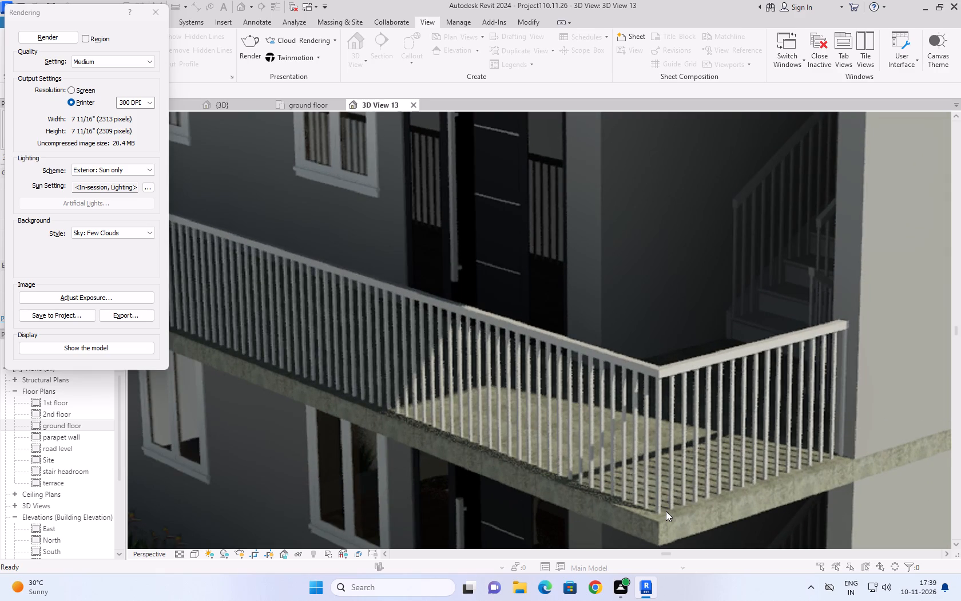
scroll(693, 480, "down", 2)
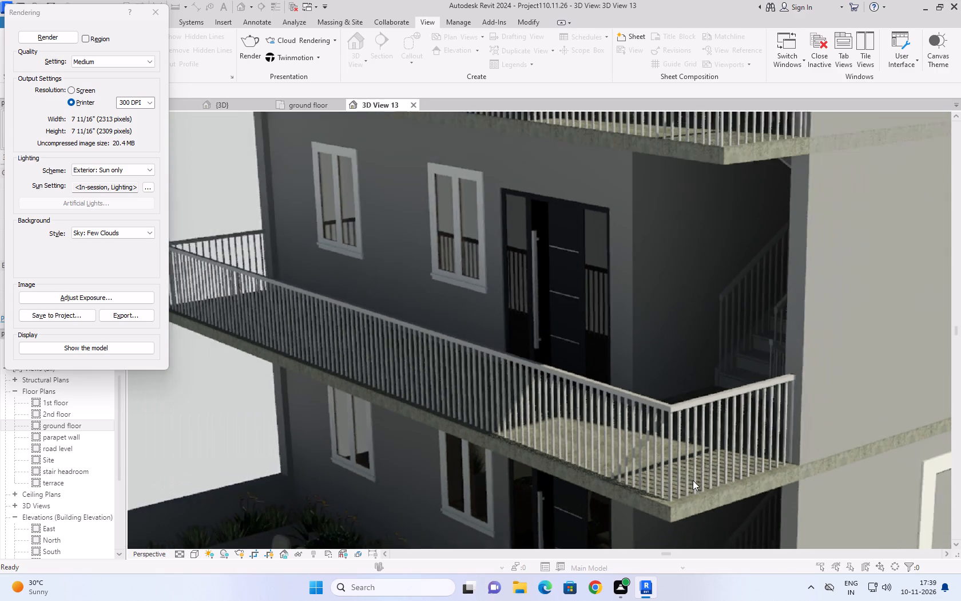
scroll(693, 480, "down", 2)
scroll(687, 525, "up", 6)
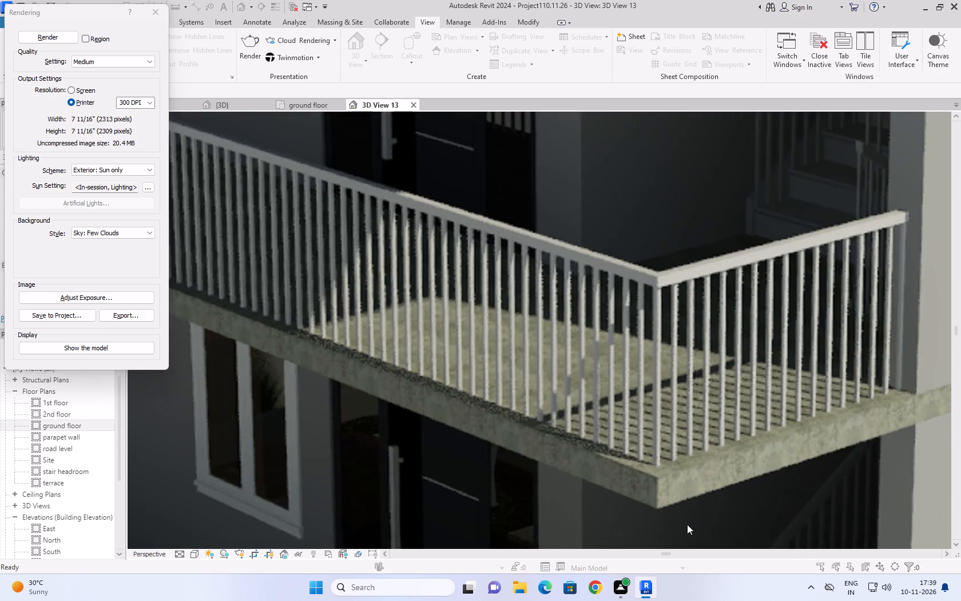
scroll(687, 524, "up", 6)
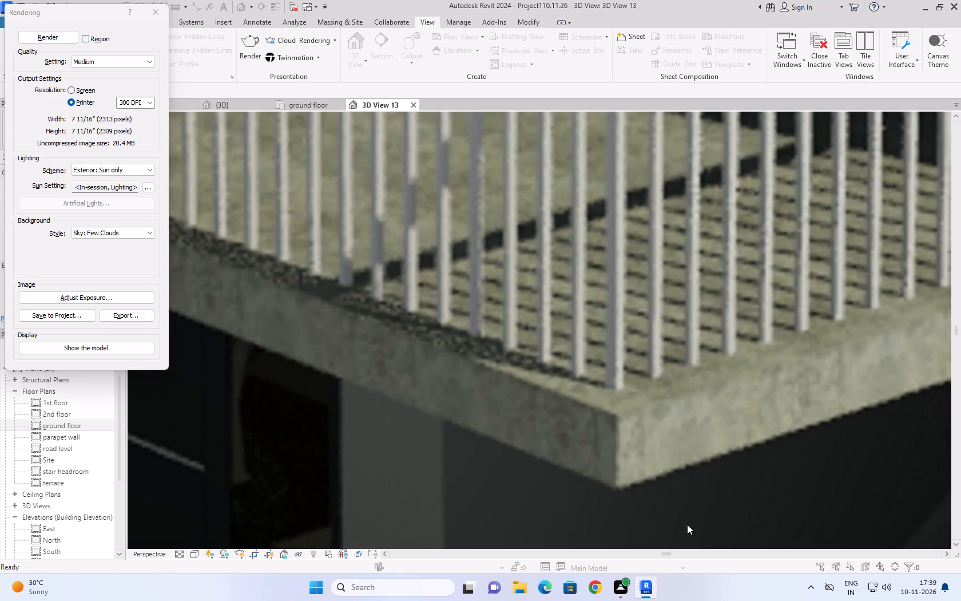
scroll(687, 524, "down", 12)
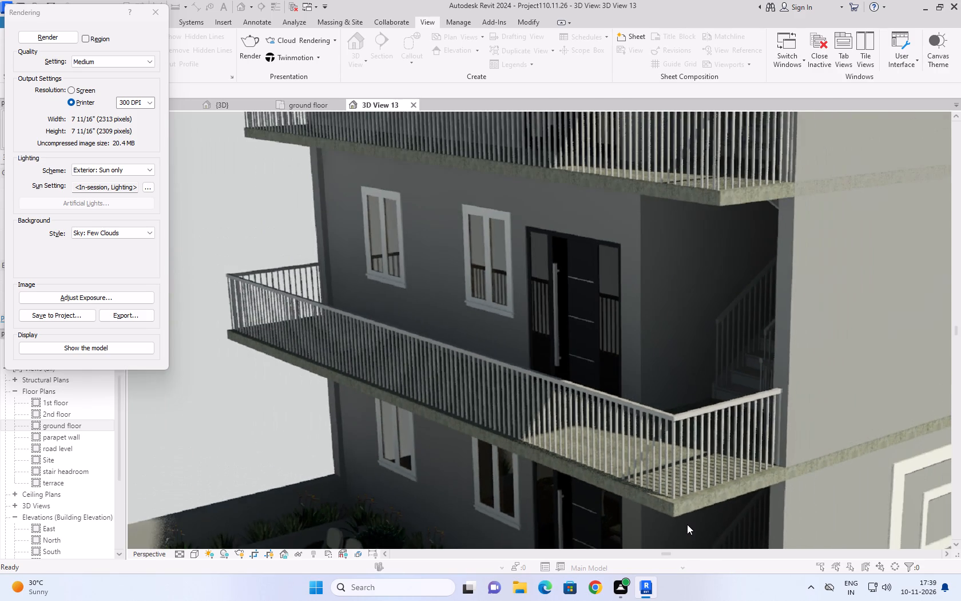
scroll(687, 524, "down", 12)
middle_click_drag(691, 515, 536, 374)
scroll(543, 370, "up", 3)
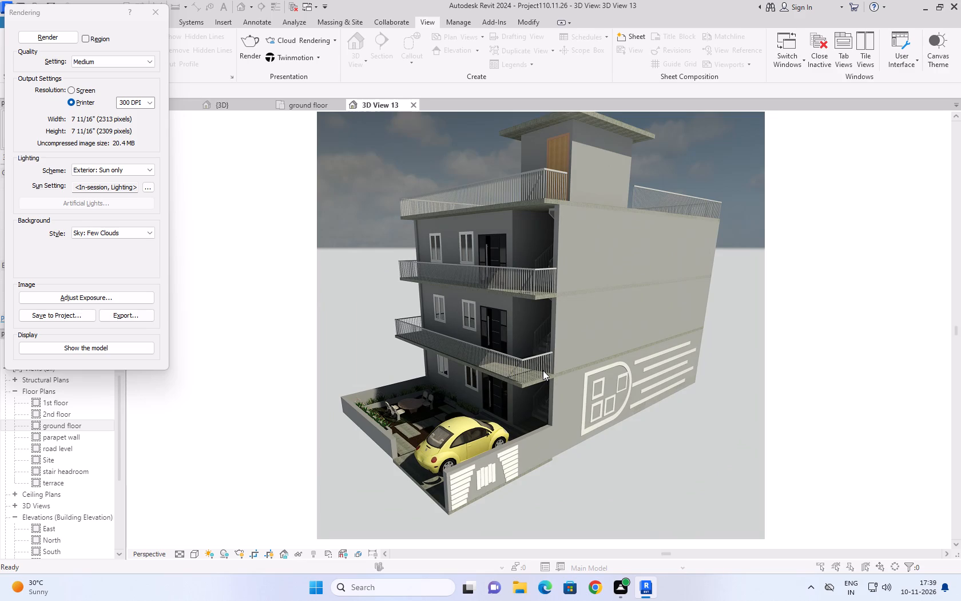
scroll(543, 370, "up", 1)
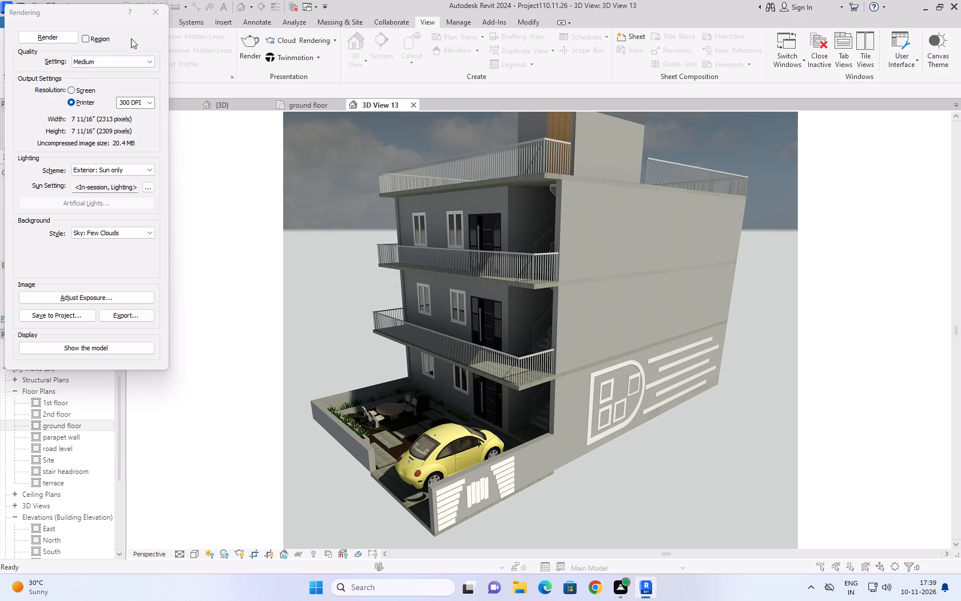
Close the Rendering dialog and the camera, ground floor and {3D} views, leaving only the North elevation open.
left_click(151, 12)
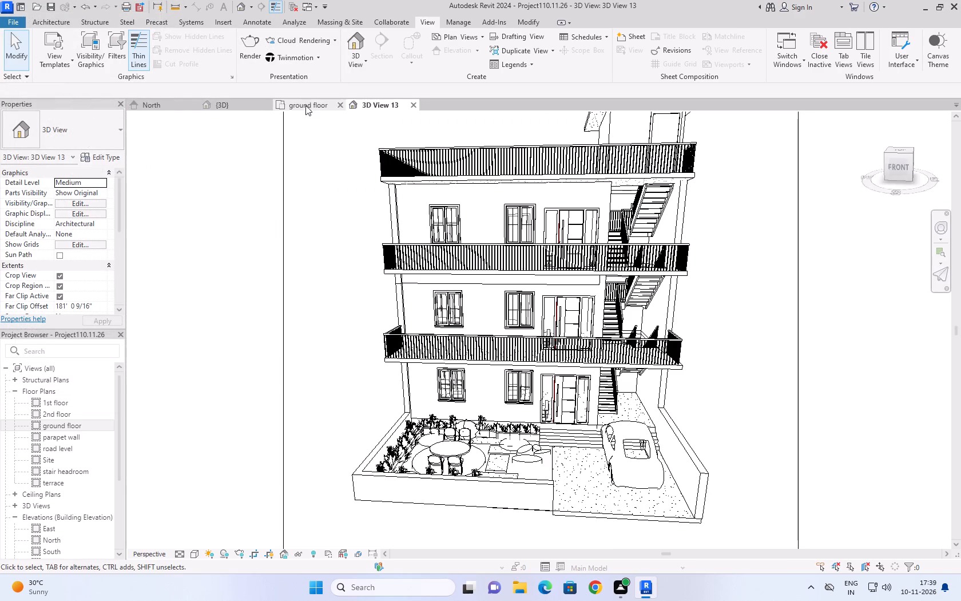
left_click(412, 105)
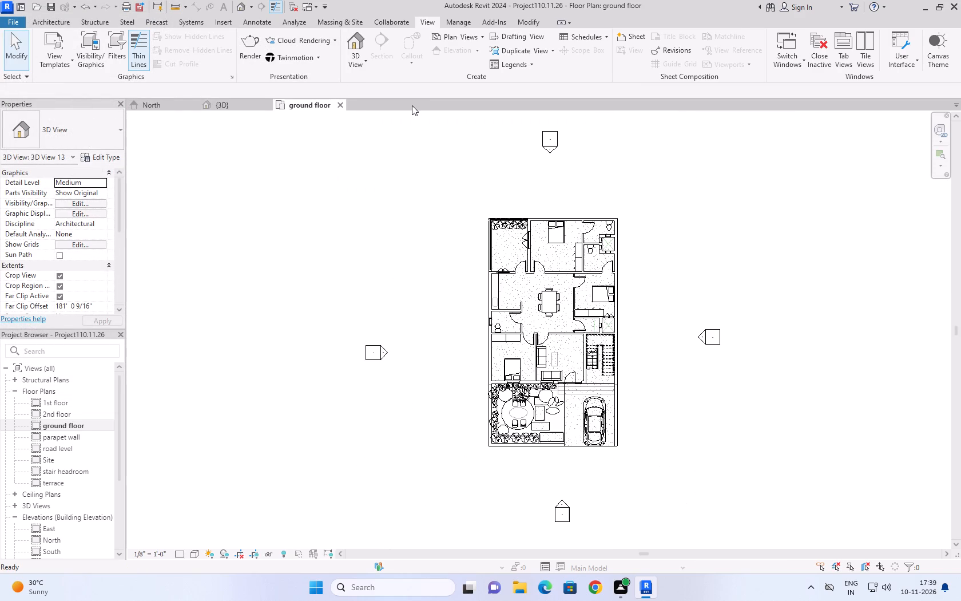
left_click(339, 106)
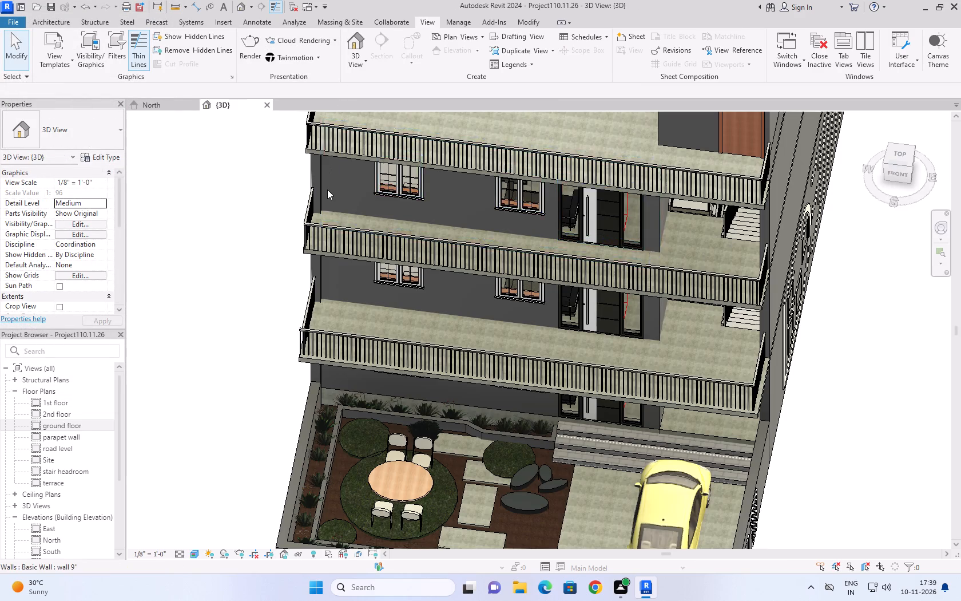
scroll(327, 189, "down", 3)
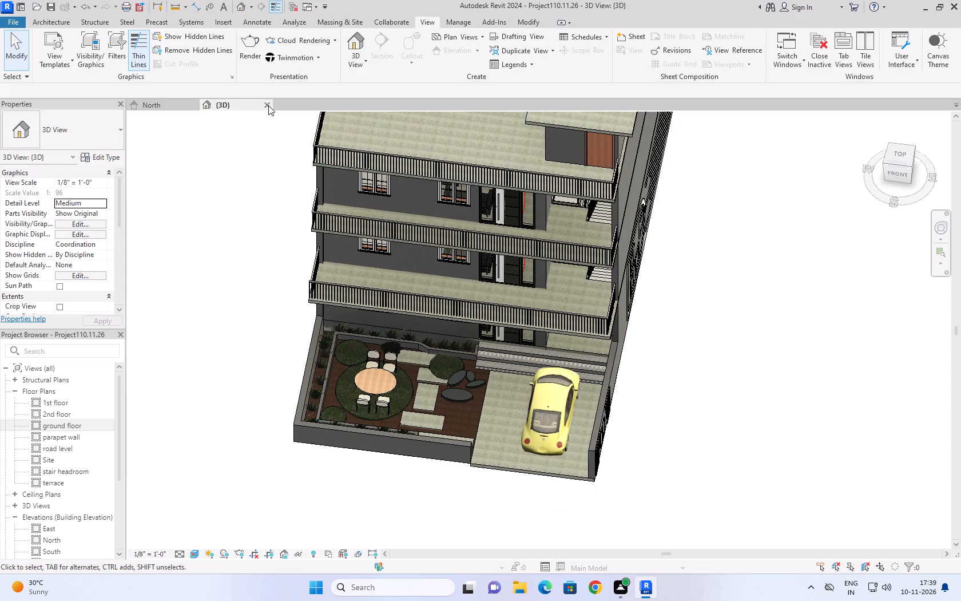
middle_click(268, 105)
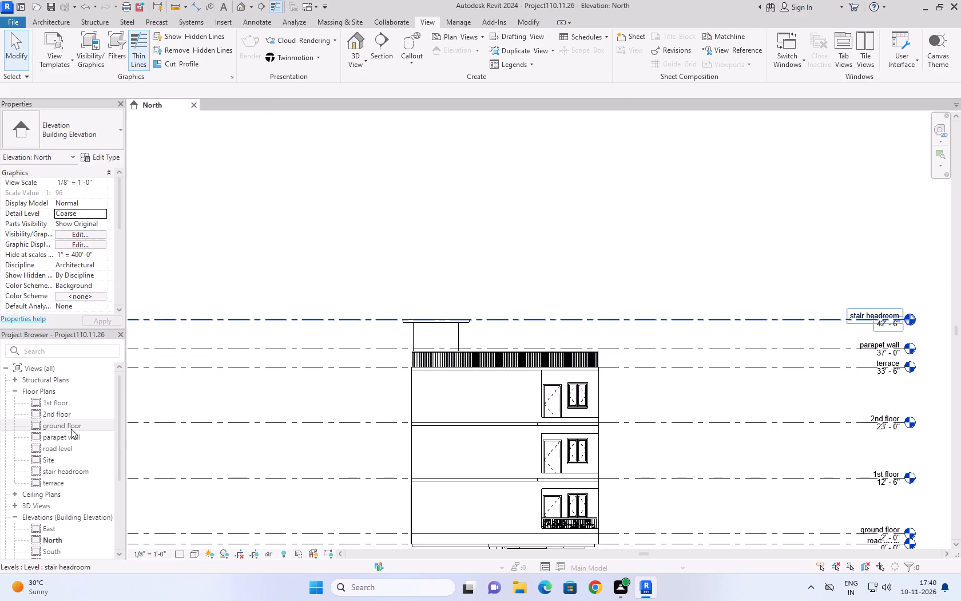
Open the ground floor plan and inspect the rooms around the small toilet space beside the staircase.
double_click(69, 426)
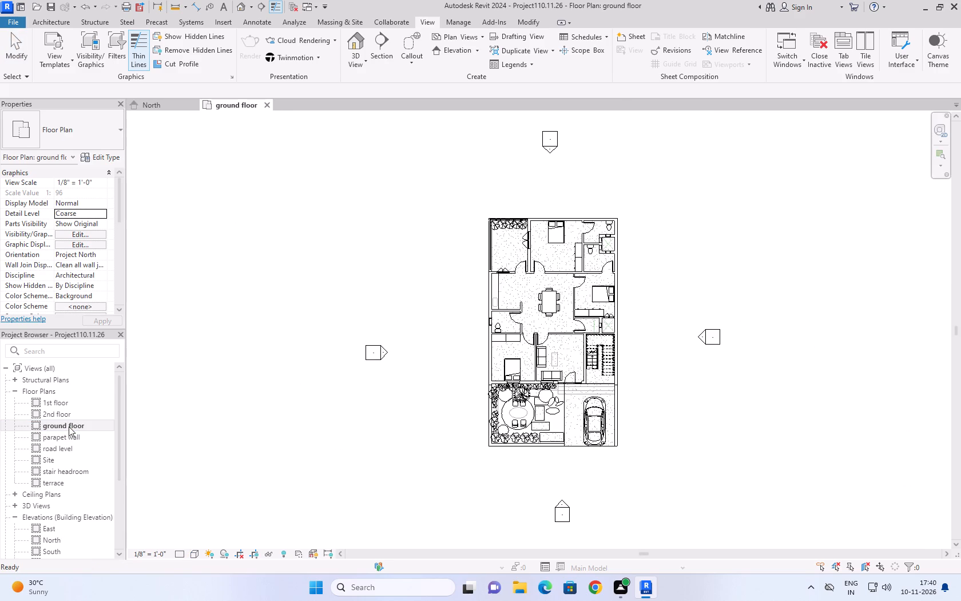
middle_click_drag(427, 379, 271, 401)
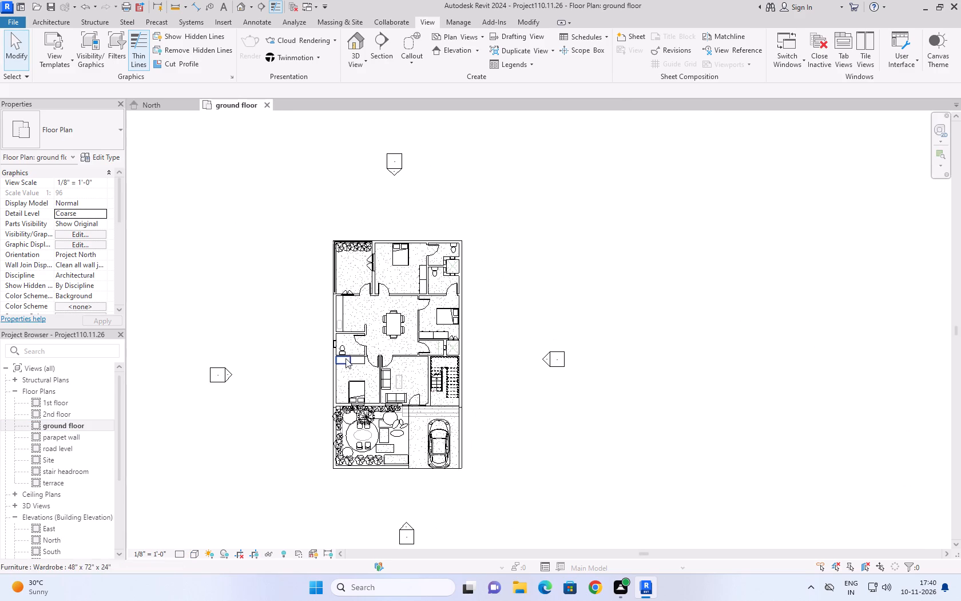
scroll(439, 265, "up", 4)
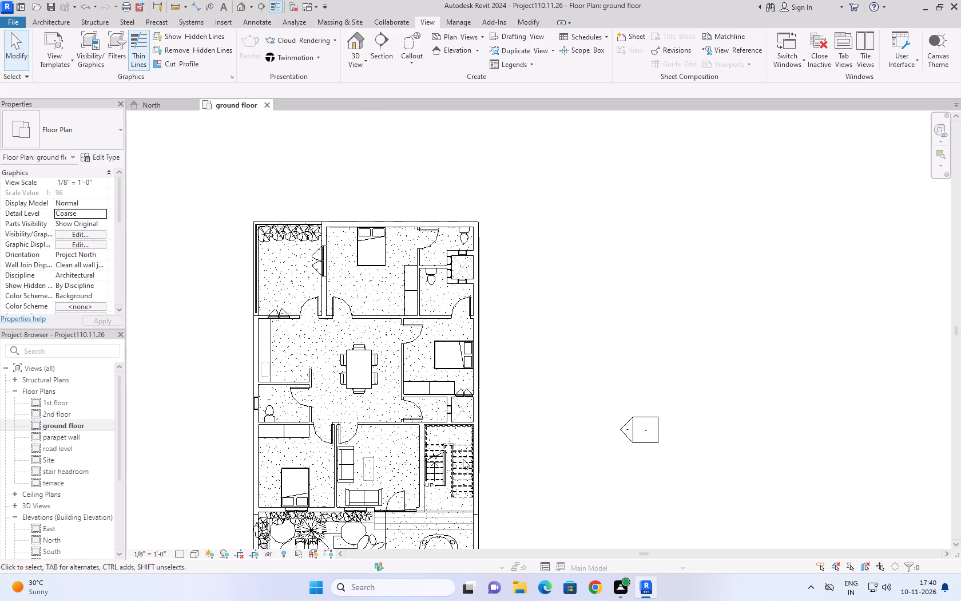
scroll(438, 412, "up", 6)
left_click(436, 405)
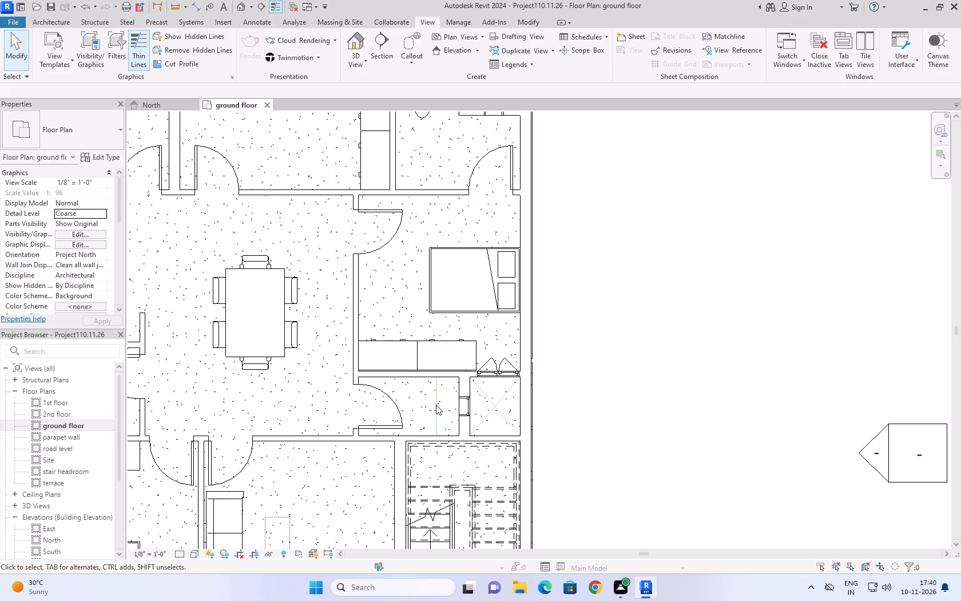
scroll(436, 405, "down", 5)
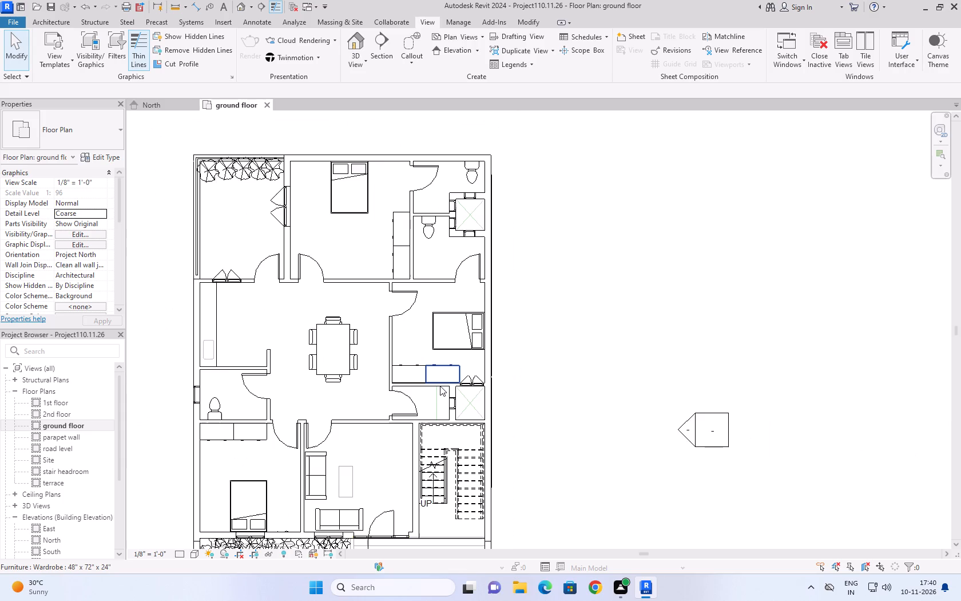
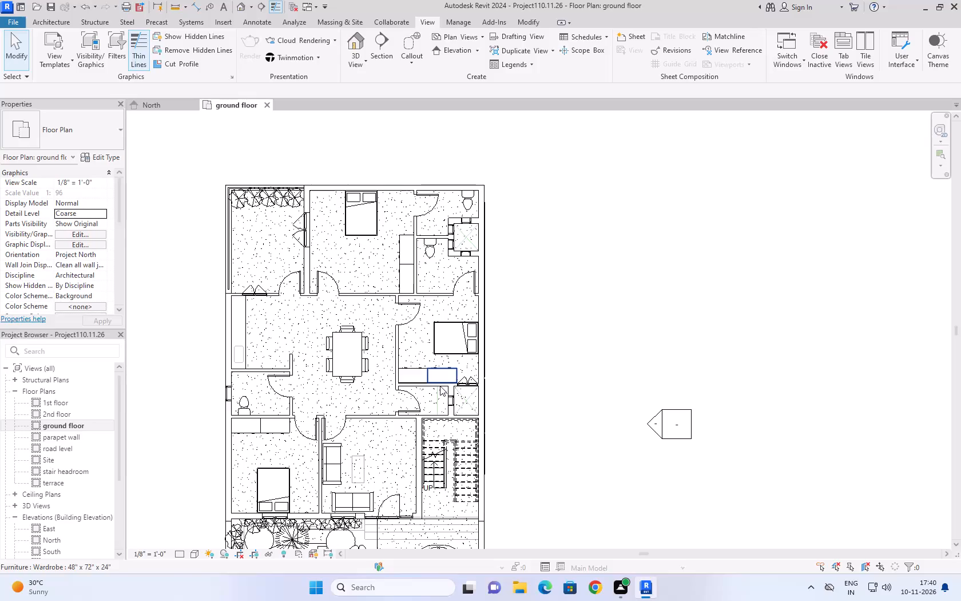
Copy the five Crane Lily plants along the ground floor's rear corner balcony and paste them aligned to the 1st floor level.
left_click(295, 202)
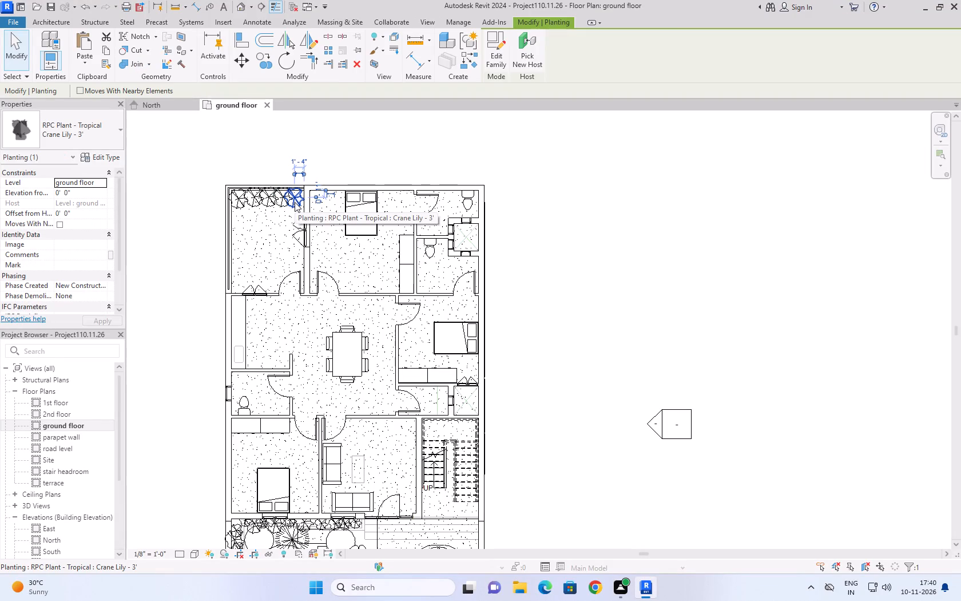
left_click(280, 199, "ctrl")
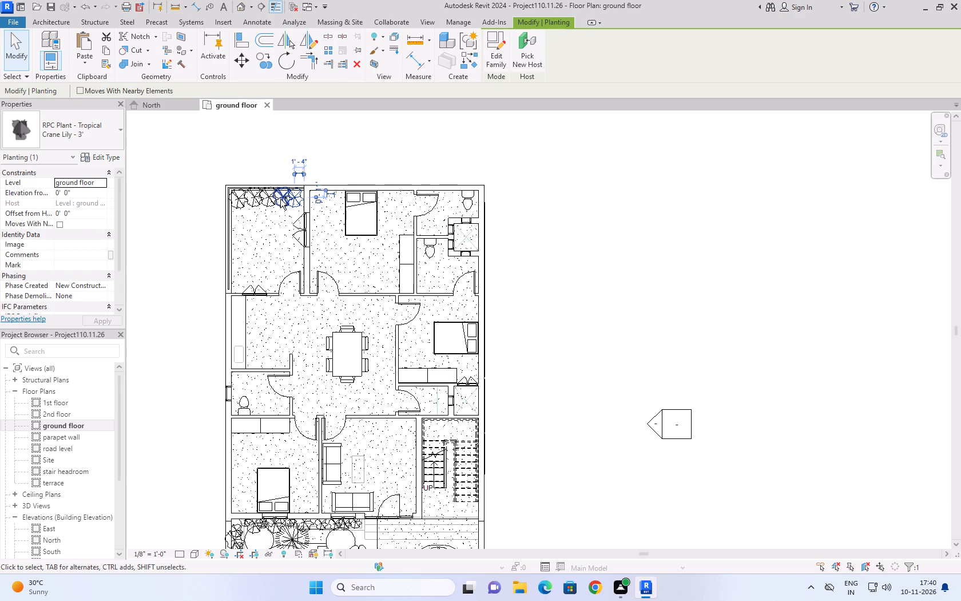
left_click(263, 203, "ctrl")
left_click(255, 203, "ctrl")
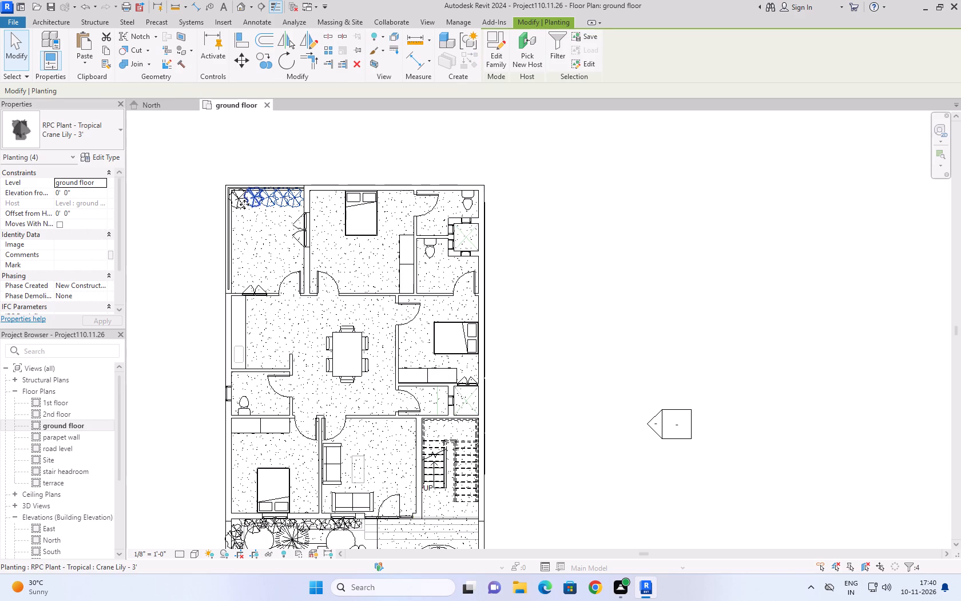
left_click(243, 204, "ctrl")
left_click(102, 46)
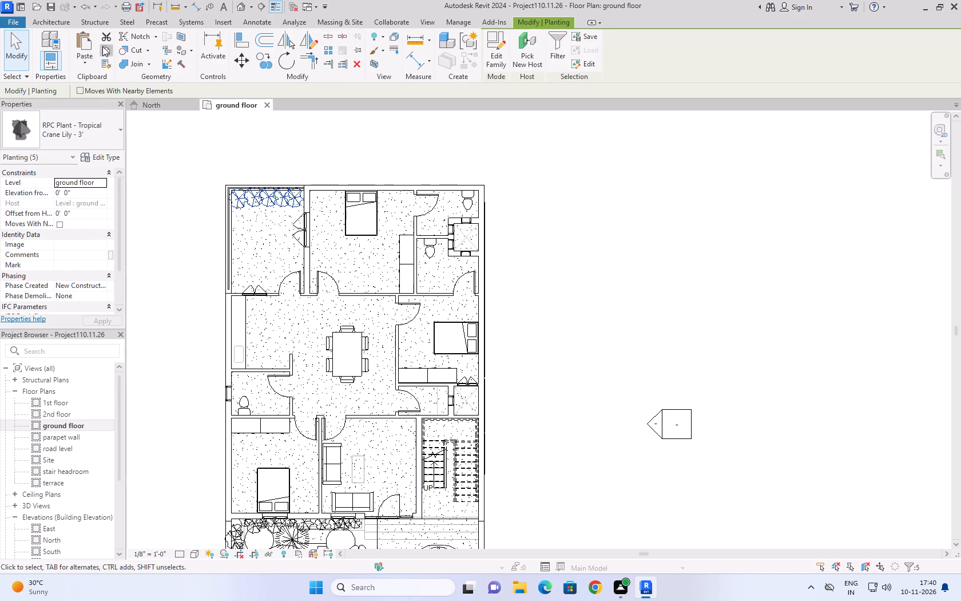
left_click(87, 54)
left_click(109, 100)
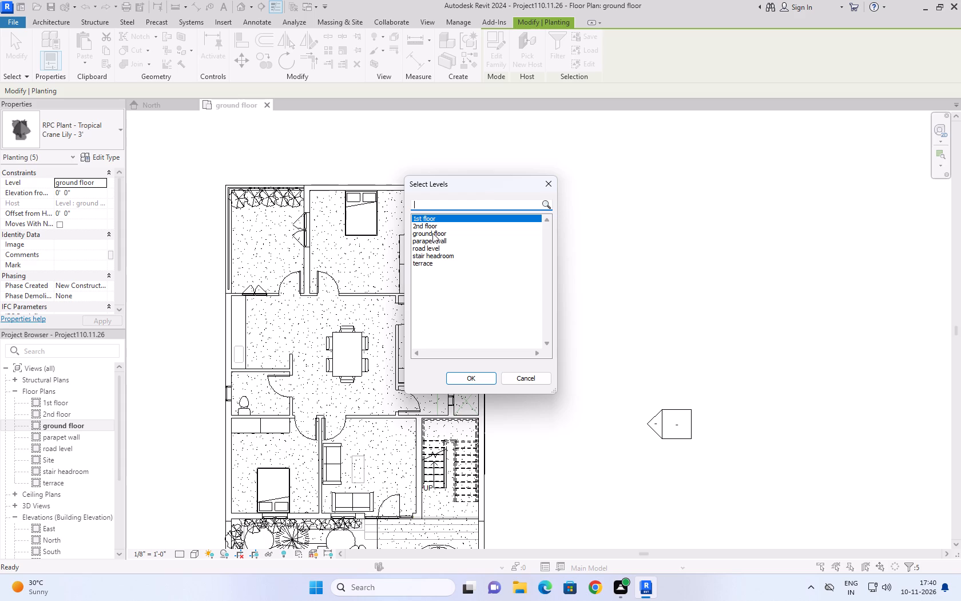
left_click(470, 378)
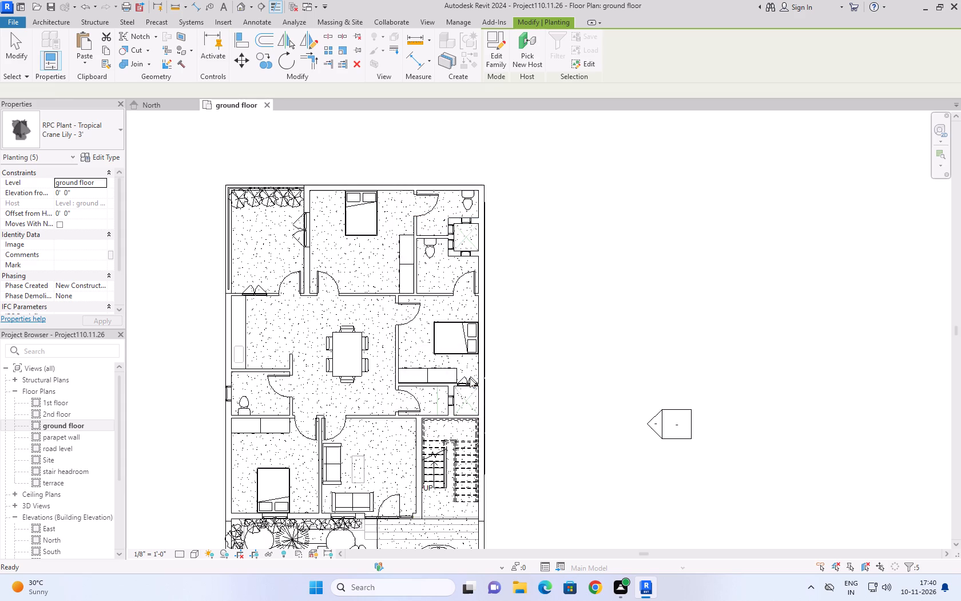
Open the default 3D view and examine the rear corner balconies and their plants on each storey.
left_click(416, 21)
left_click(358, 36)
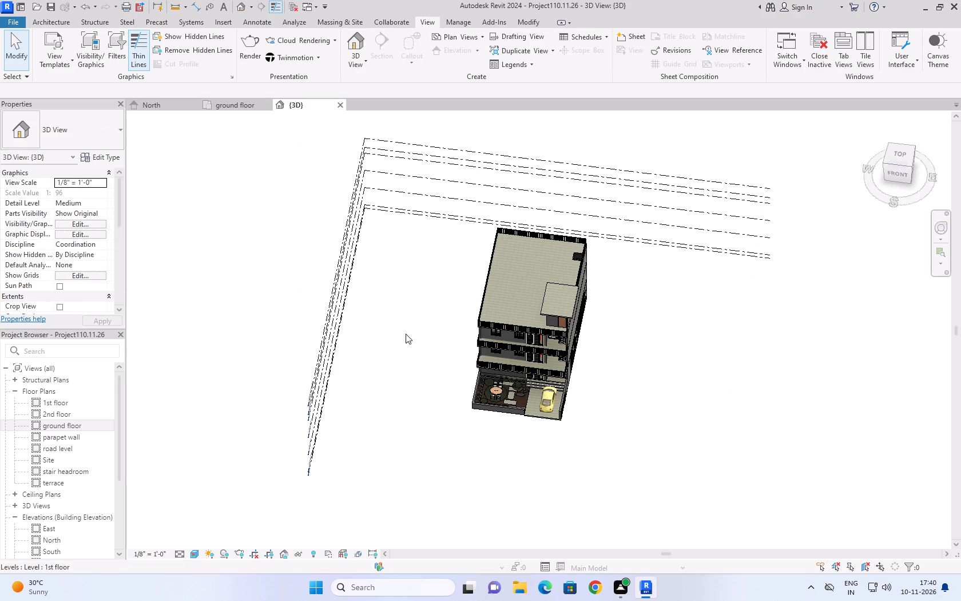
right_click_drag(406, 334, 510, 318)
left_click(446, 323)
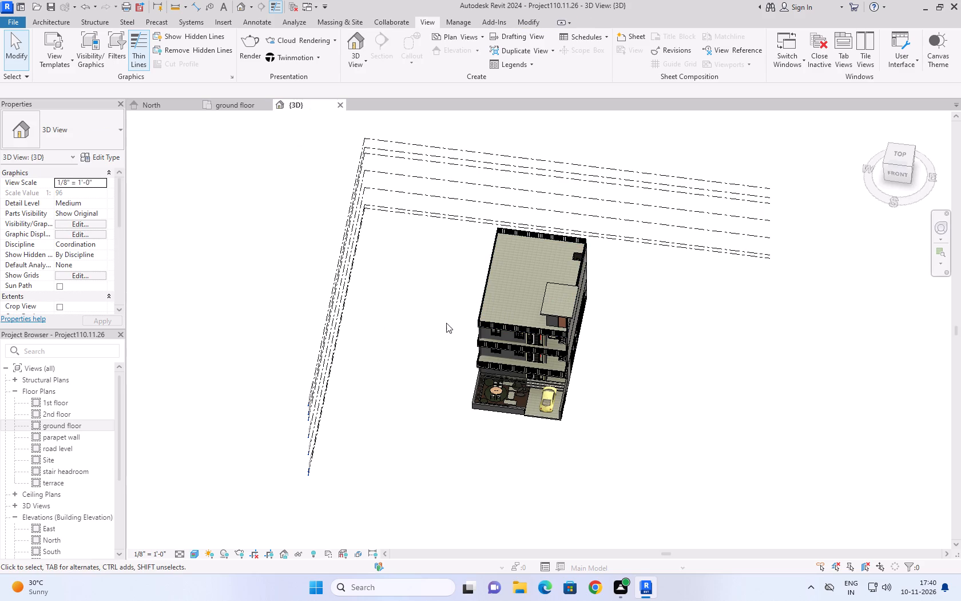
right_click_drag(446, 323, 470, 326)
left_click(440, 281)
left_click(19, 56)
right_click_drag(388, 307, 430, 353)
left_click_drag(718, 337, 577, 389)
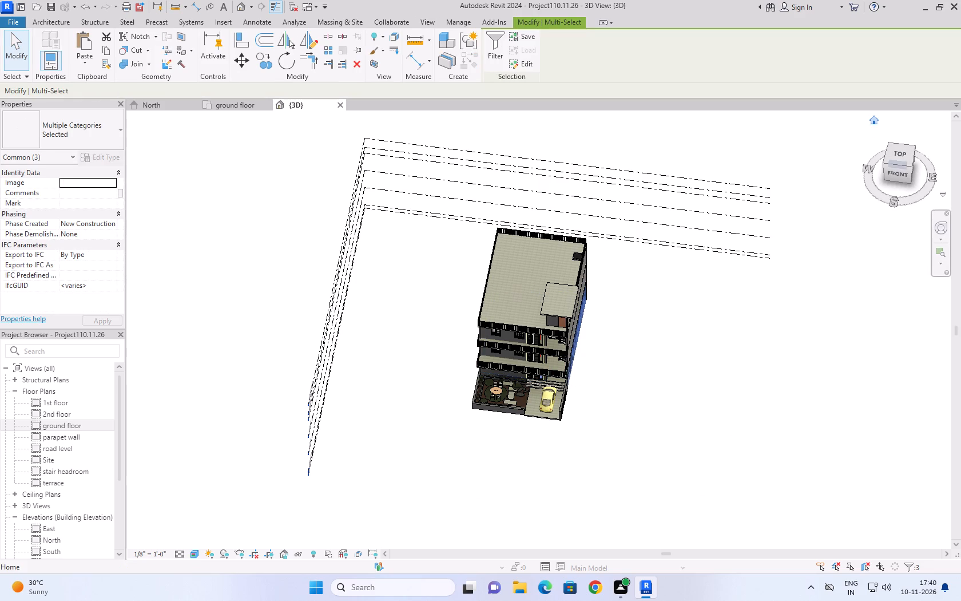
left_click(872, 120)
left_click(688, 394)
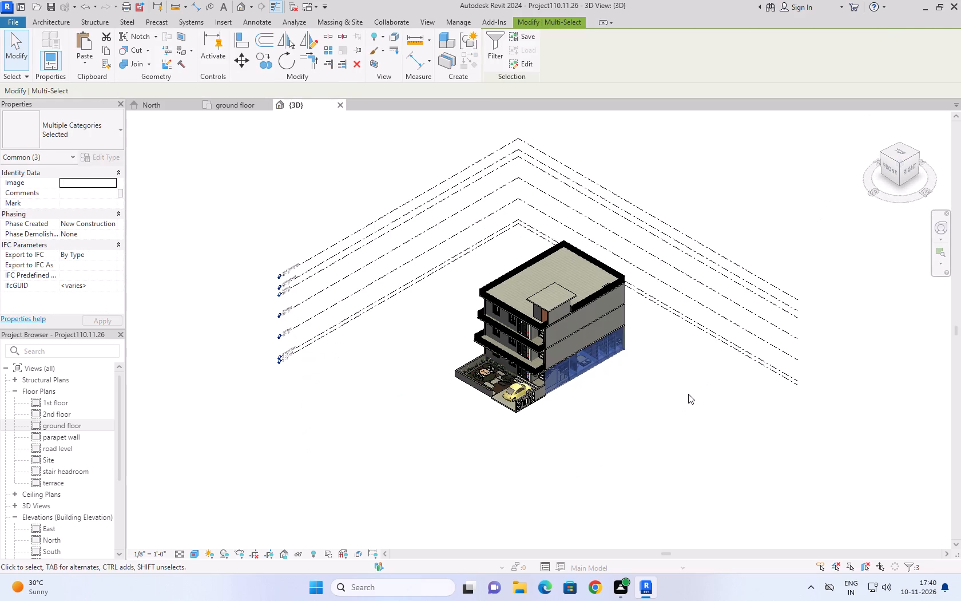
right_click_drag(682, 347, 386, 409, "shift")
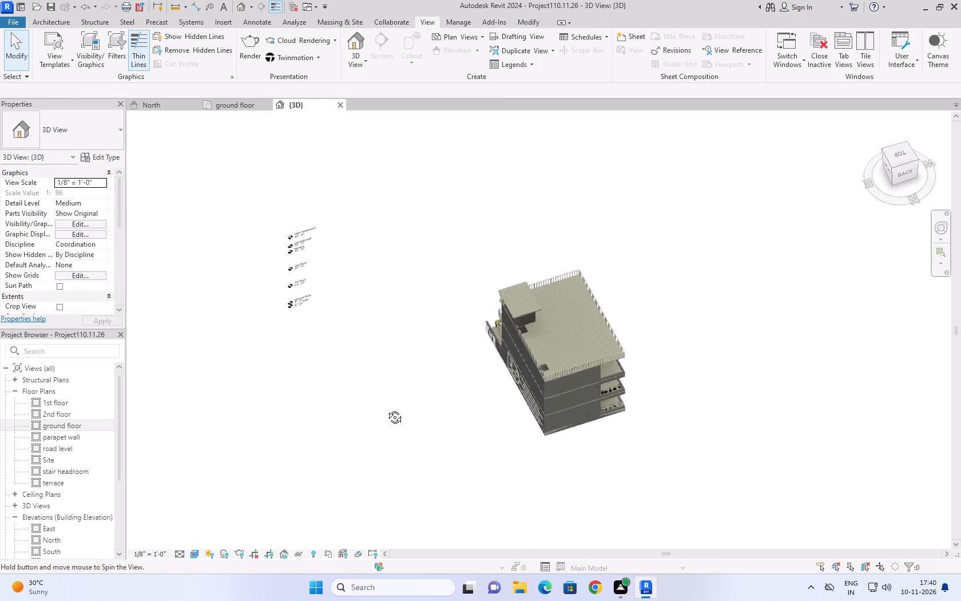
right_click_drag(386, 409, 282, 375, "shift")
scroll(570, 446, "up", 8)
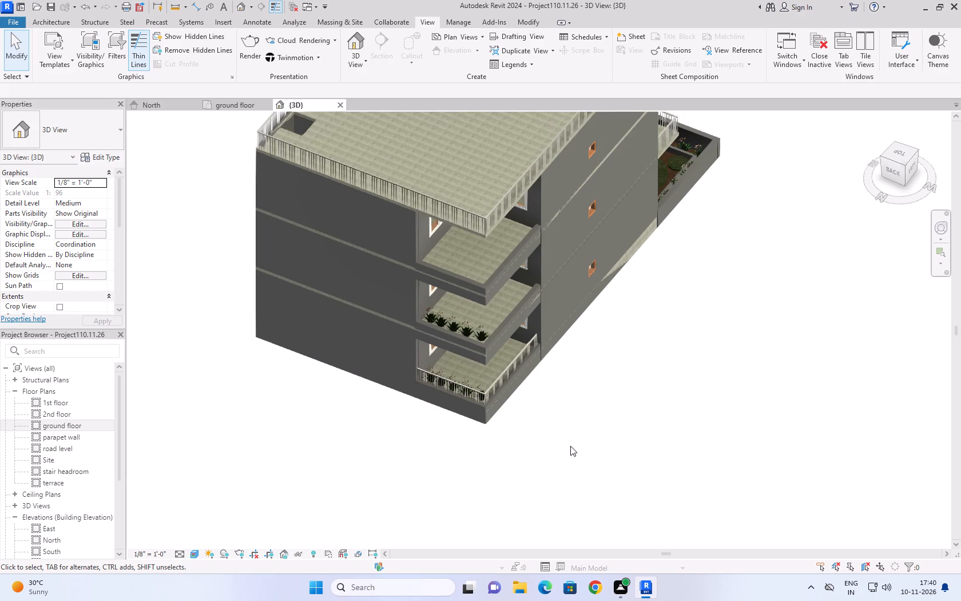
scroll(570, 446, "up", 4)
middle_click_drag(512, 365, 461, 501)
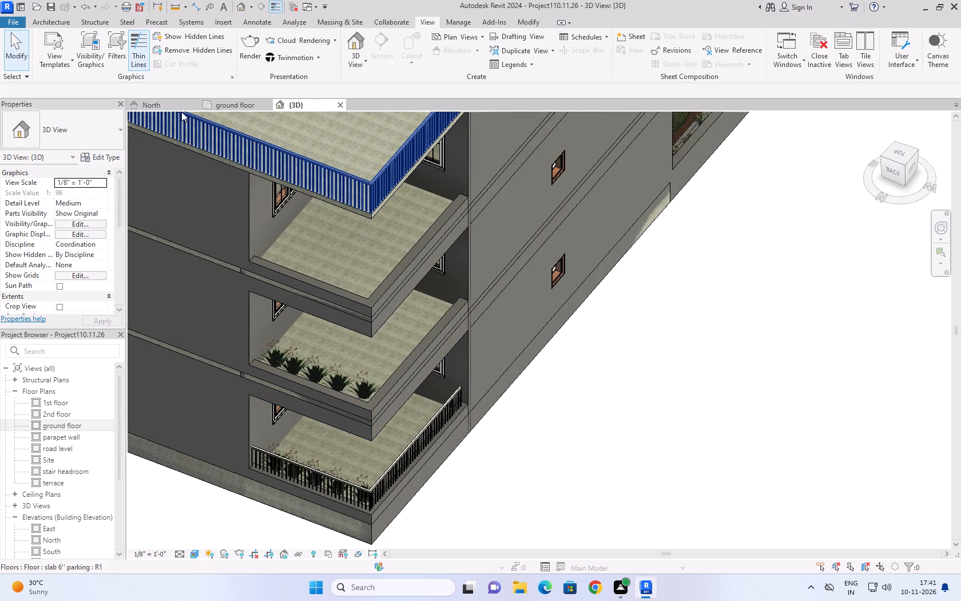
From the ground floor plan, copy the rear balcony's five Crane Lily plants and paste them aligned to the 2nd floor level.
left_click(237, 101)
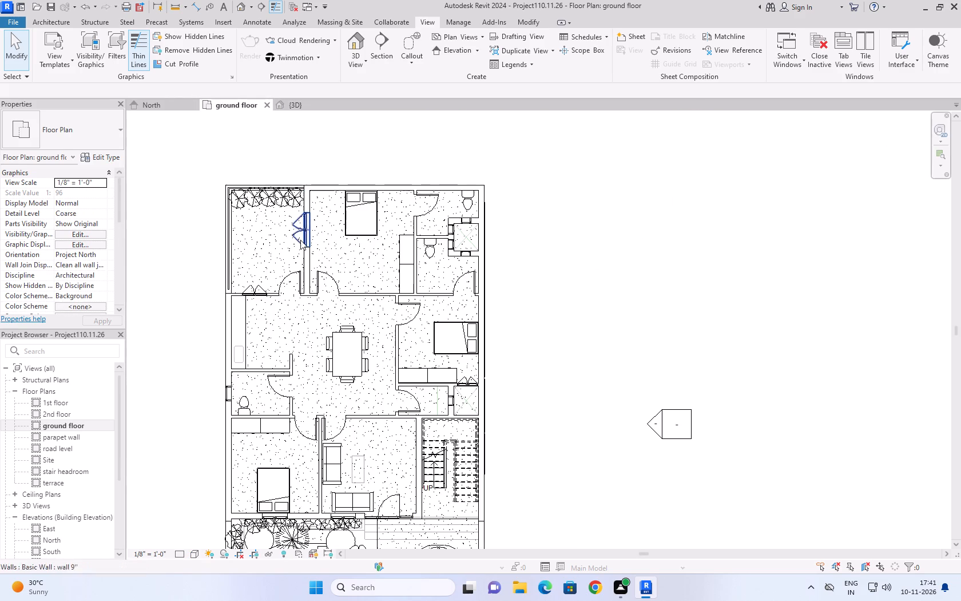
left_click(53, 25)
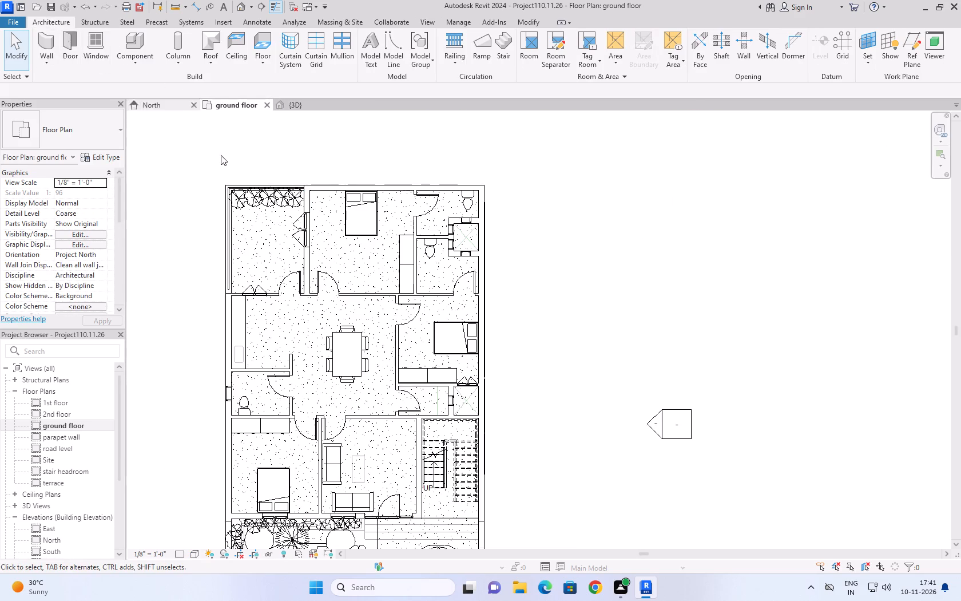
left_click(292, 205)
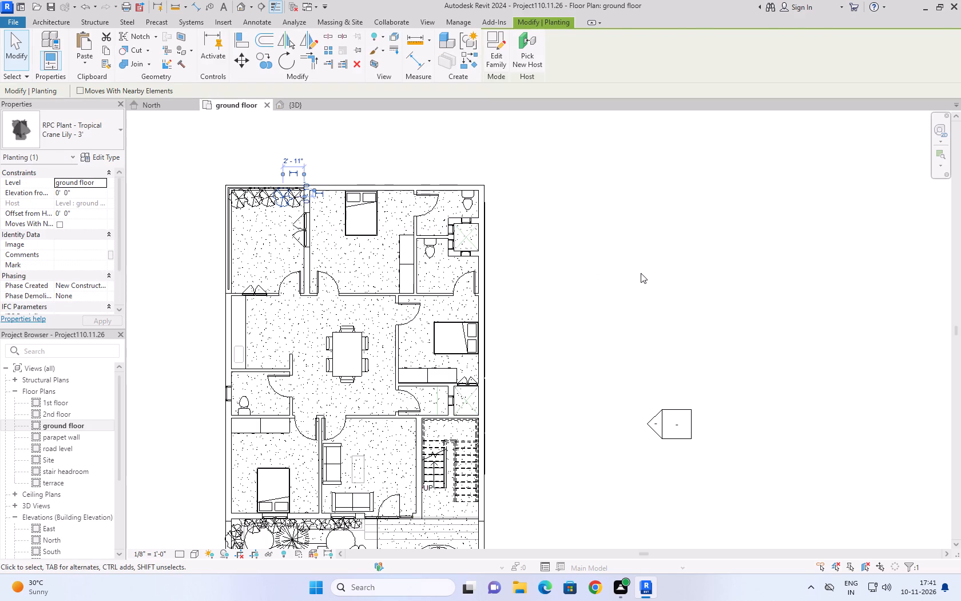
left_click(641, 273)
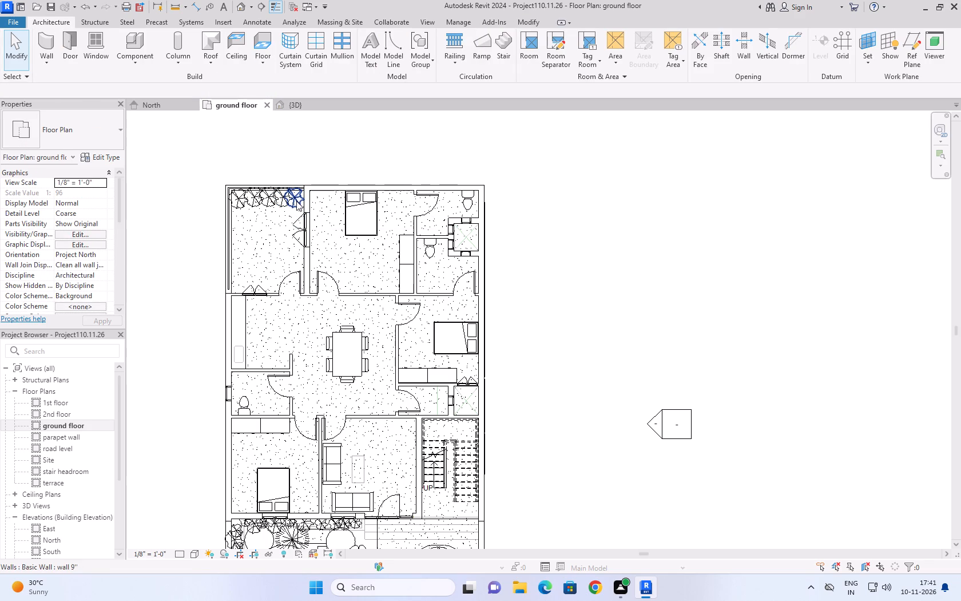
left_click(296, 201)
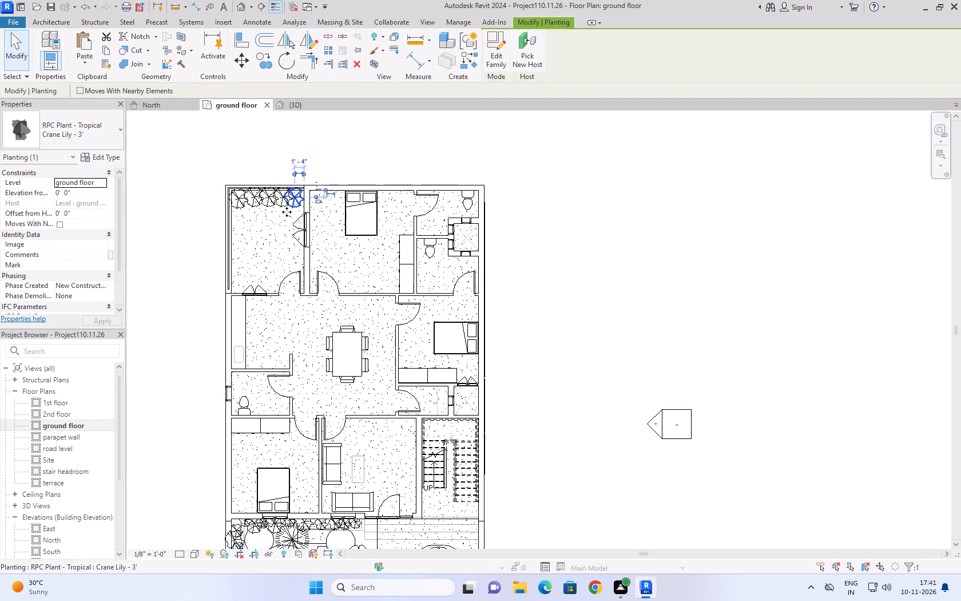
left_click(281, 201, "ctrl")
left_click(271, 203, "ctrl")
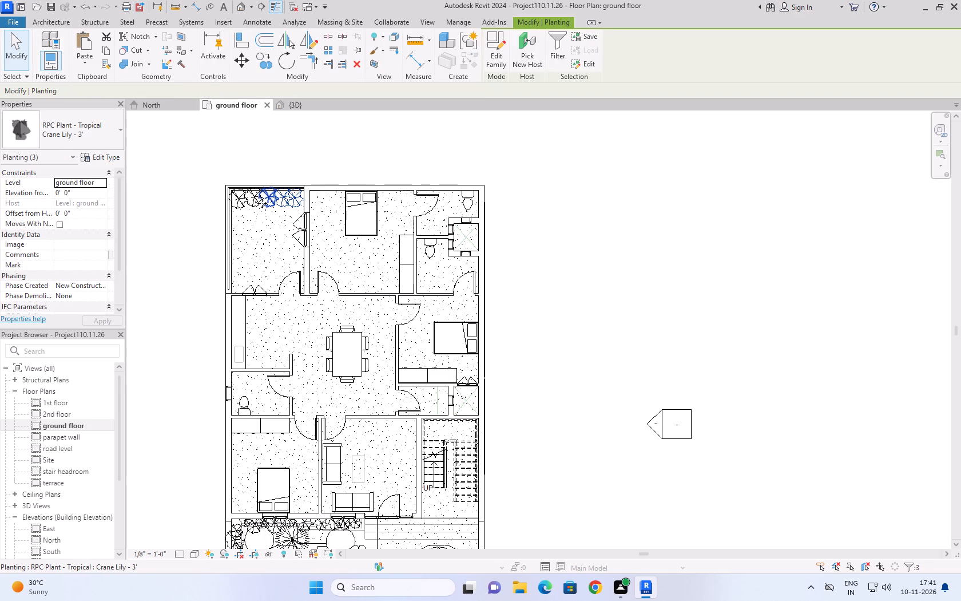
left_click(257, 203, "ctrl")
left_click(241, 206, "ctrl")
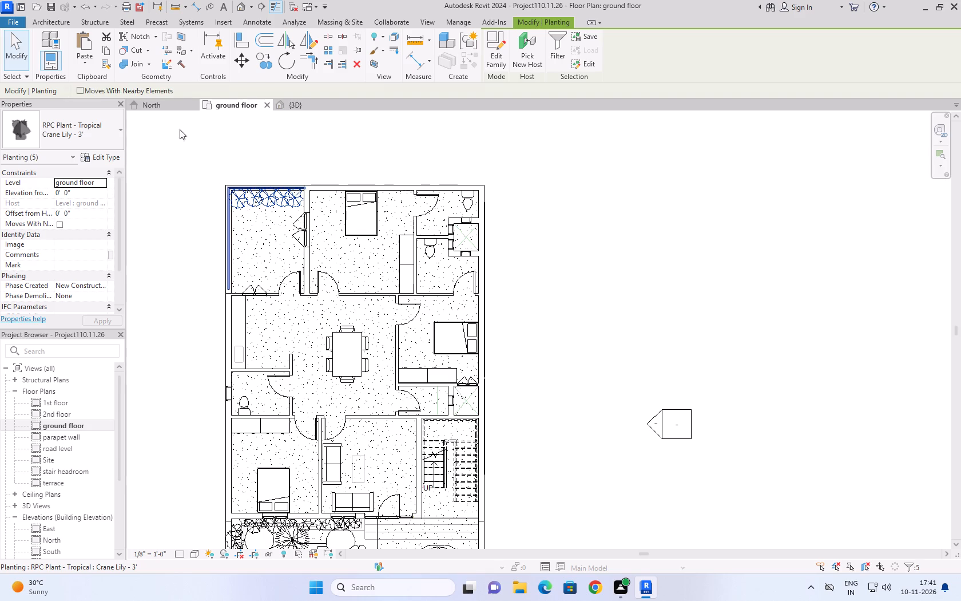
left_click(101, 52)
left_click(78, 69)
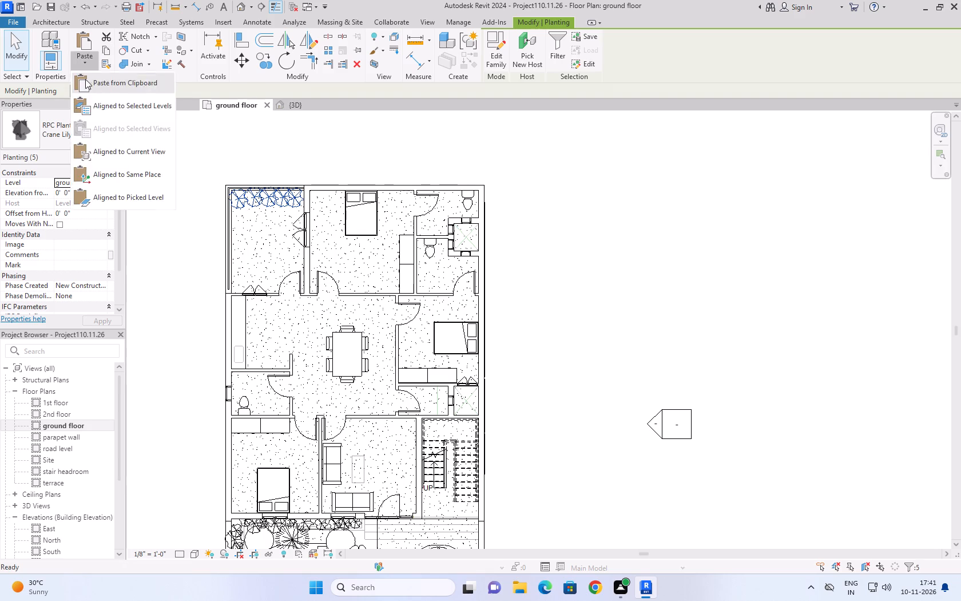
left_click(101, 101)
left_click(427, 226)
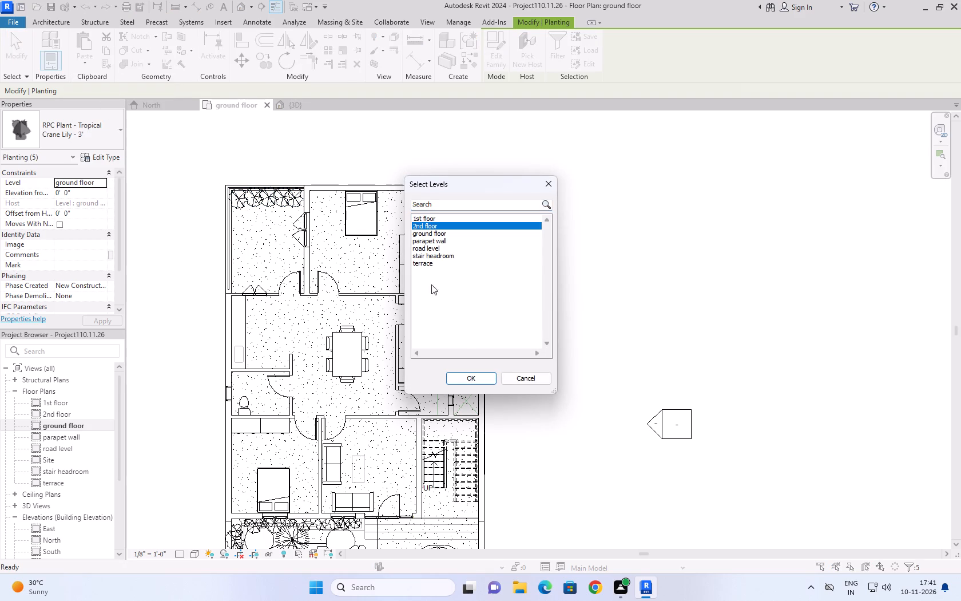
left_click(465, 374)
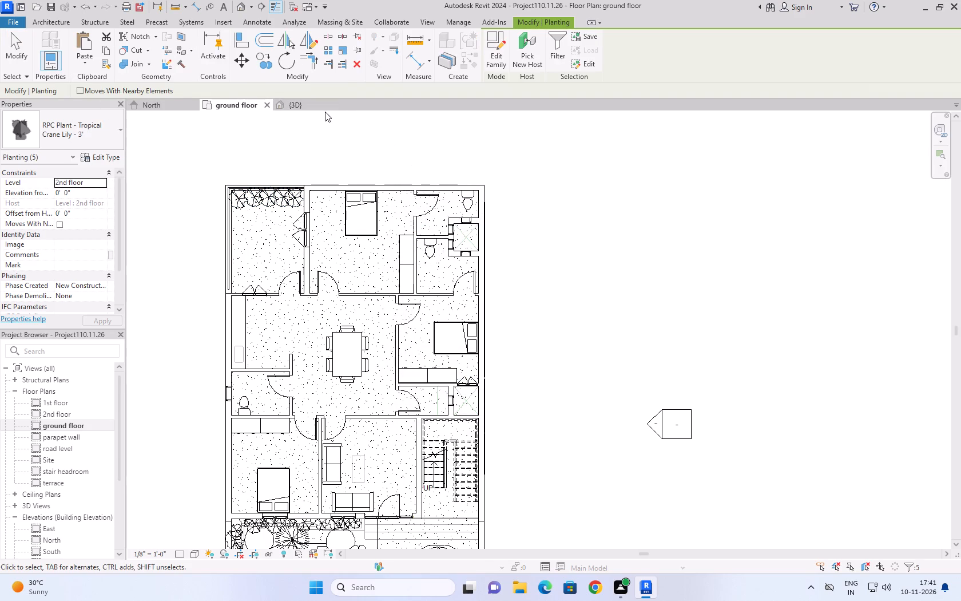
Examine the planted rear balconies on all three storeys and the ground floor railing in the {3D} view.
left_click(324, 112)
left_click(318, 104)
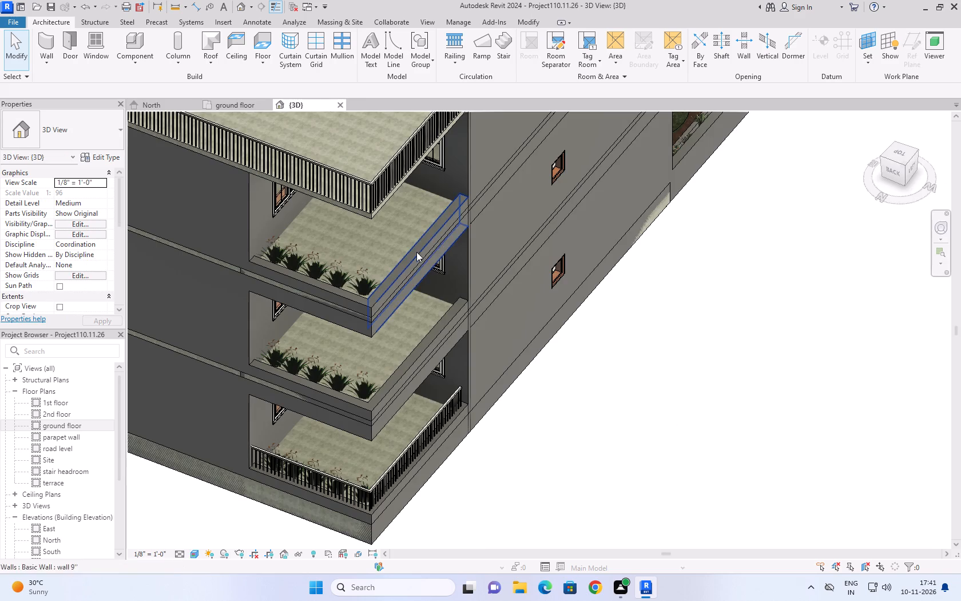
scroll(471, 399, "down", 3)
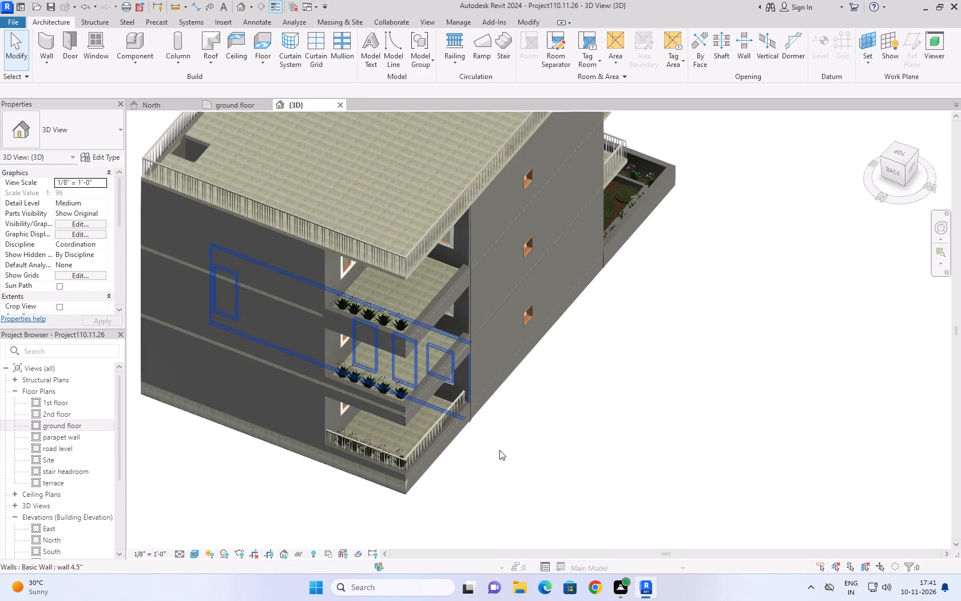
scroll(405, 450, "up", 6)
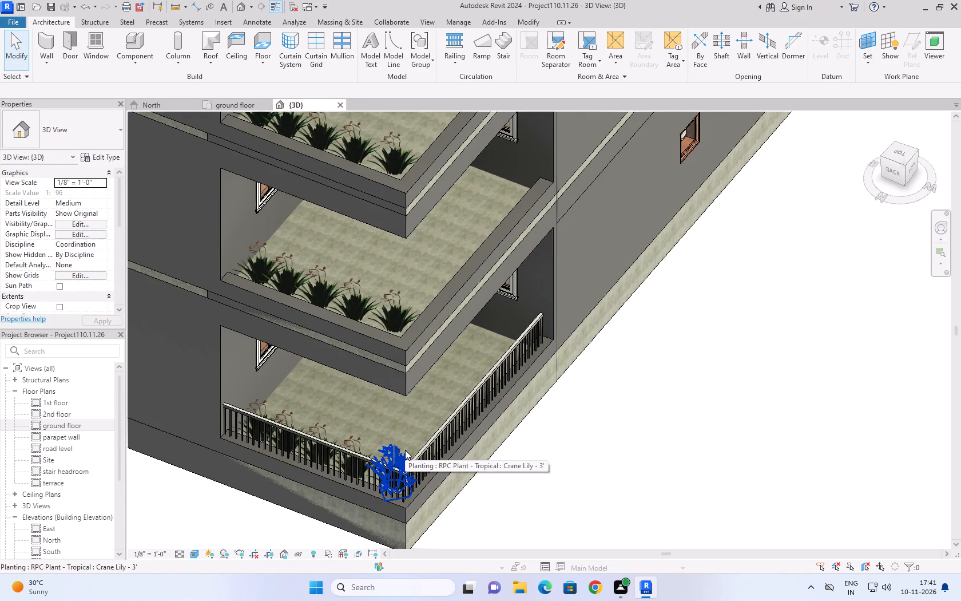
left_click(607, 410)
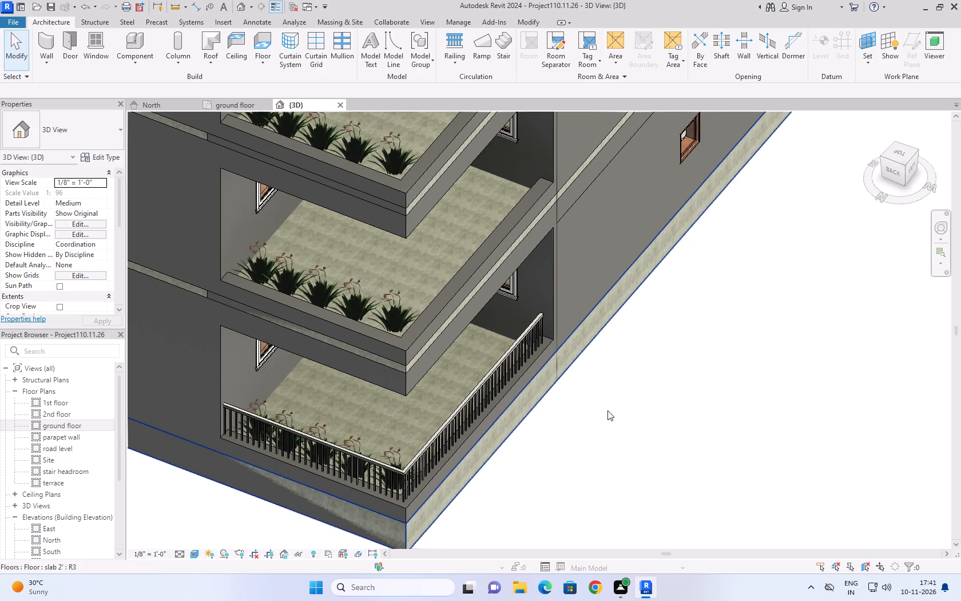
scroll(607, 410, "down", 2)
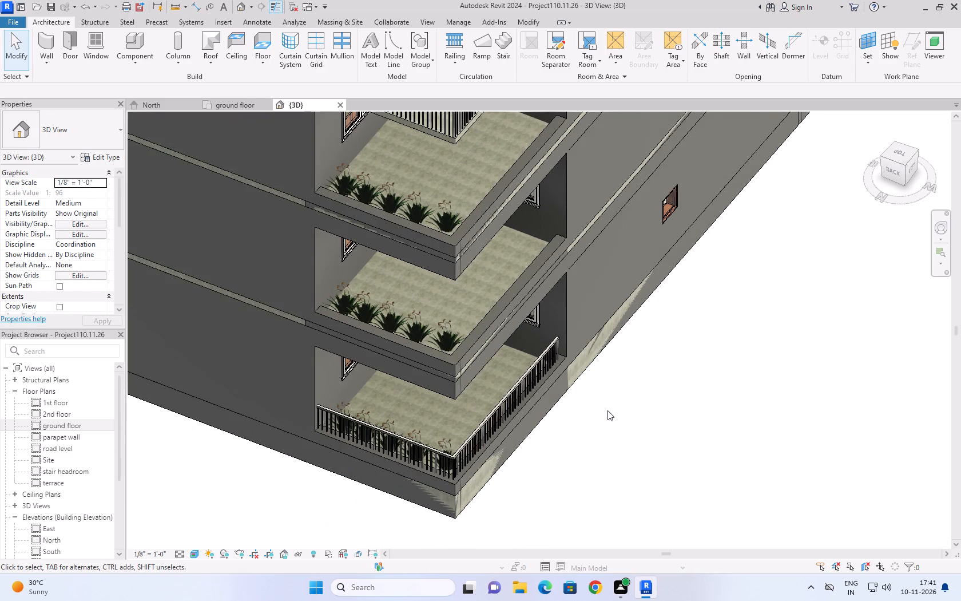
scroll(607, 410, "down", 3)
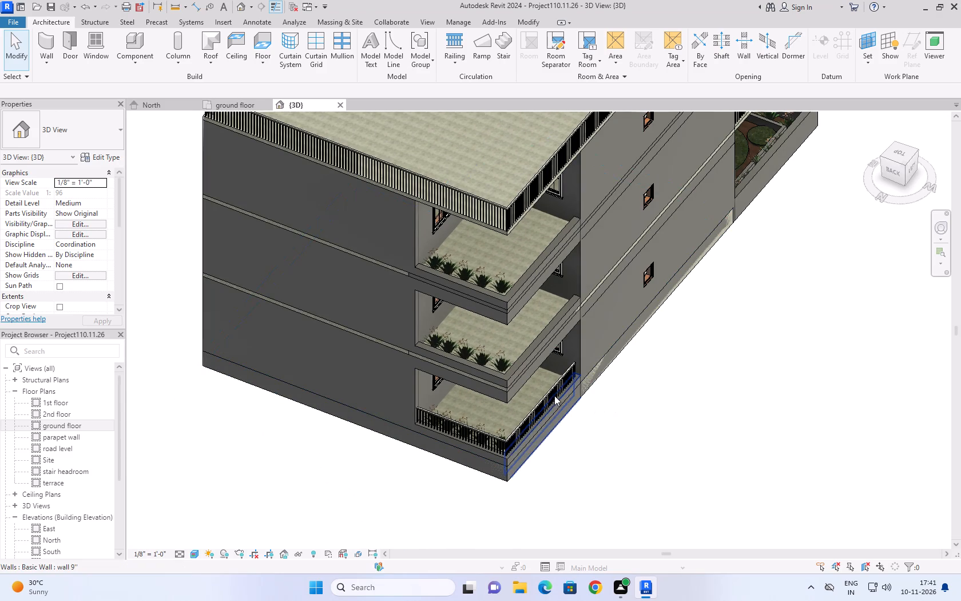
Copy the ground floor rear balcony's rectangular handrail and paste it aligned to the 1st floor level.
left_click(550, 396)
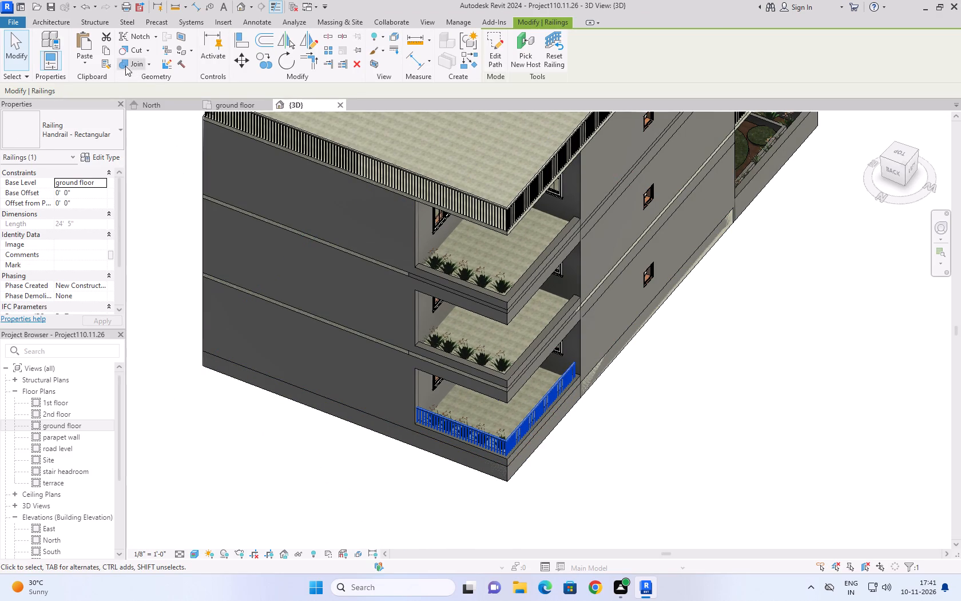
left_click(102, 51)
left_click(92, 68)
left_click(111, 101)
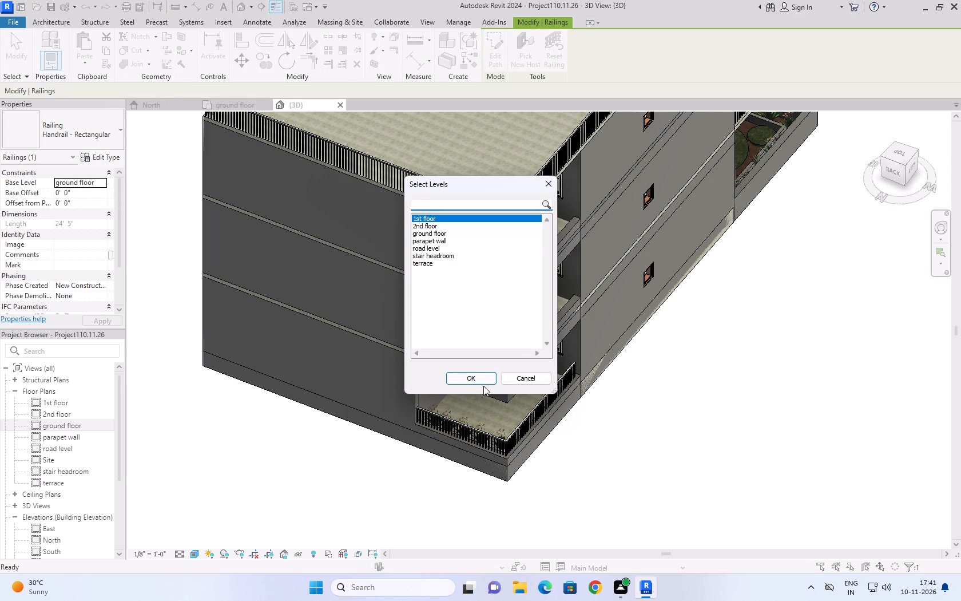
left_click(483, 374)
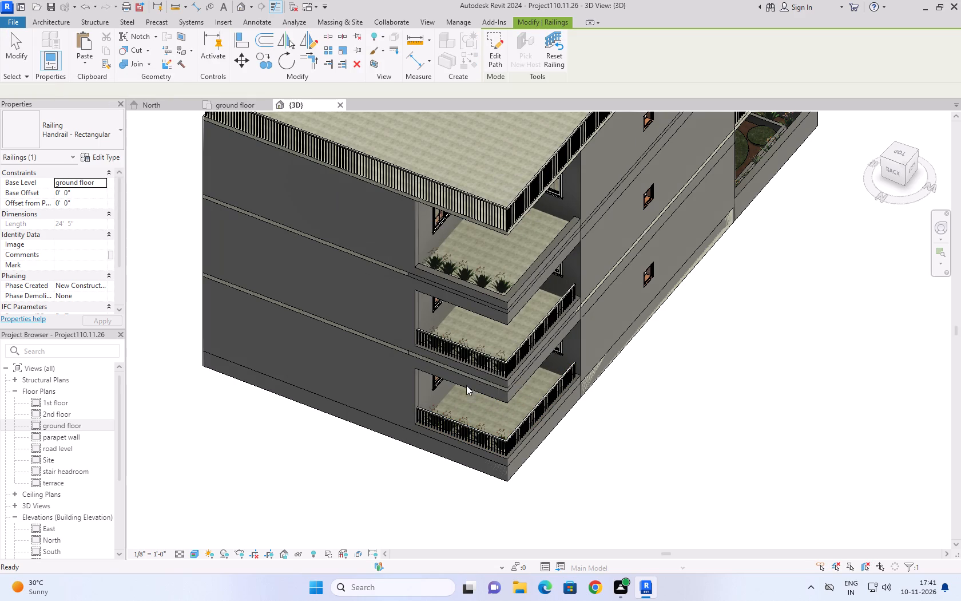
Copy the 1st floor rear balcony's rectangular handrail and paste it aligned to the 2nd floor level.
left_click(105, 53)
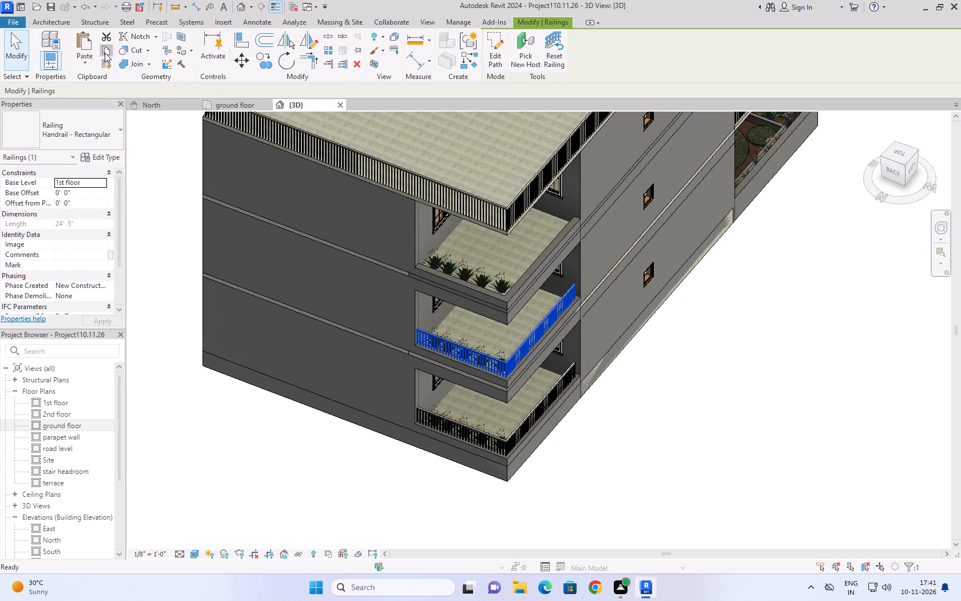
left_click(94, 62)
left_click(103, 98)
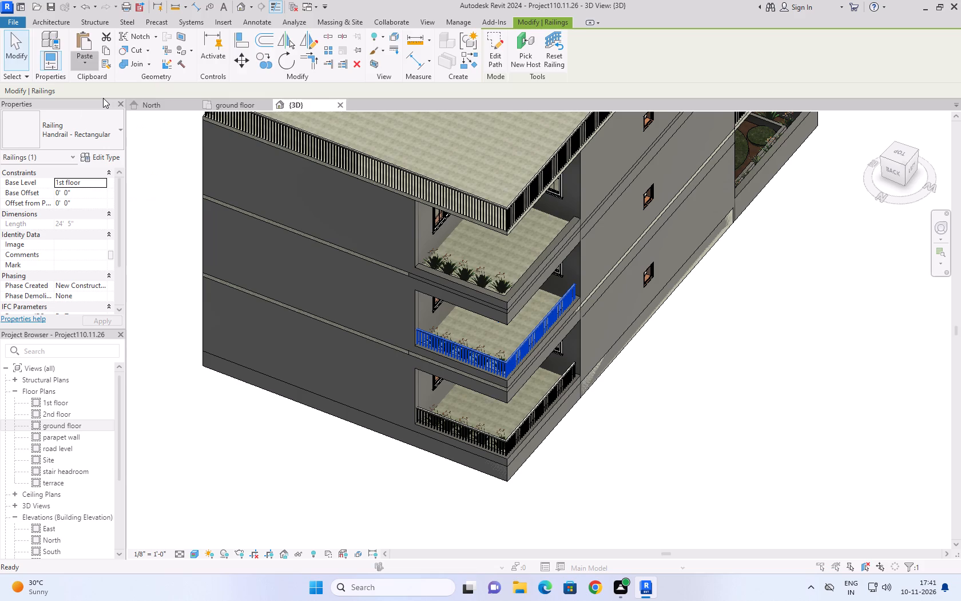
left_click(430, 229)
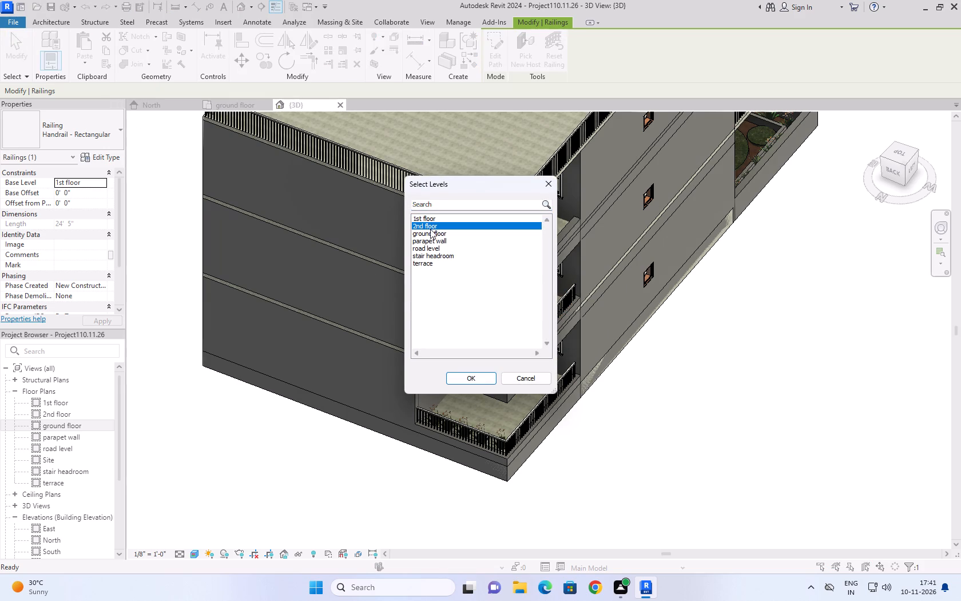
left_click(485, 379)
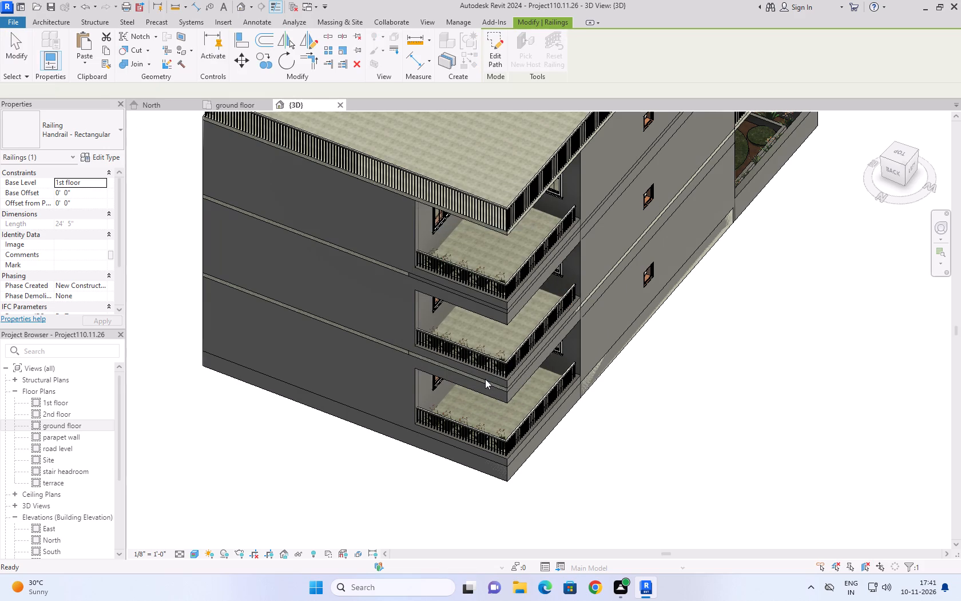
left_click(713, 435)
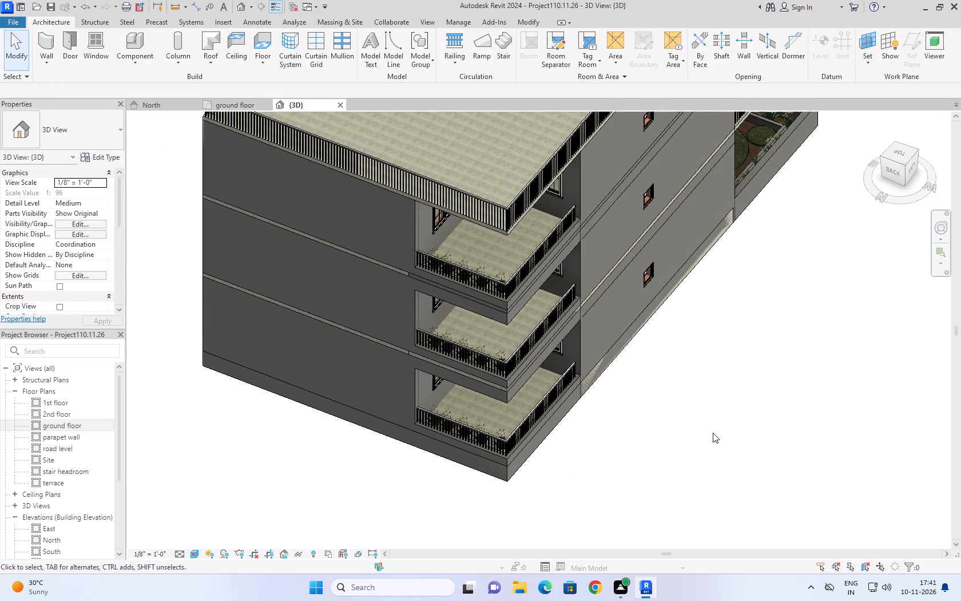
Examine the whole house from its left side, including the rear balconies' railings and plants on all three storeys.
scroll(713, 433, "down", 6)
scroll(702, 411, "down", 1, "shift")
middle_click_drag(701, 413, 591, 465, "shift")
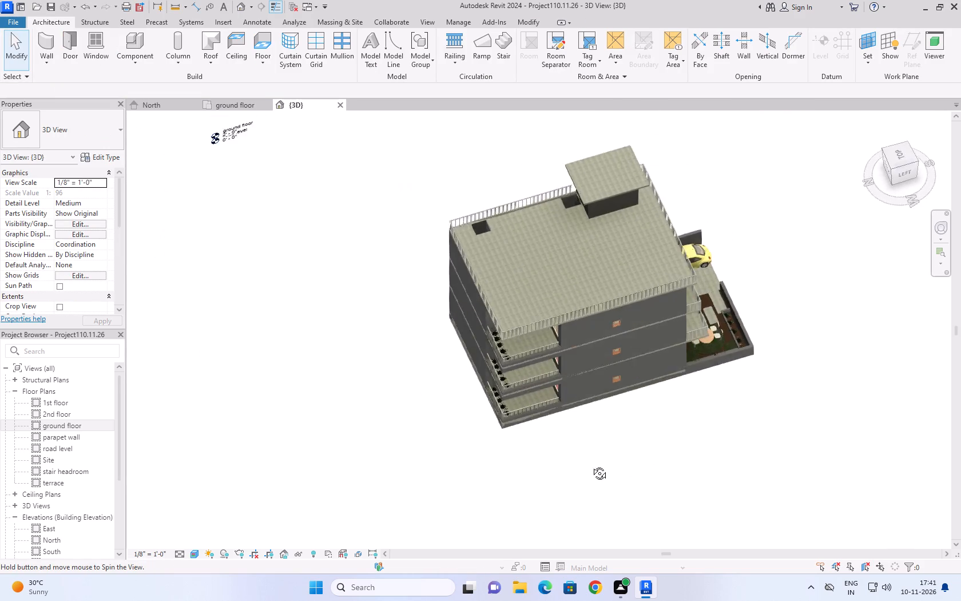
middle_click_drag(591, 465, 563, 441, "shift")
middle_click_drag(587, 457, 567, 404, "shift")
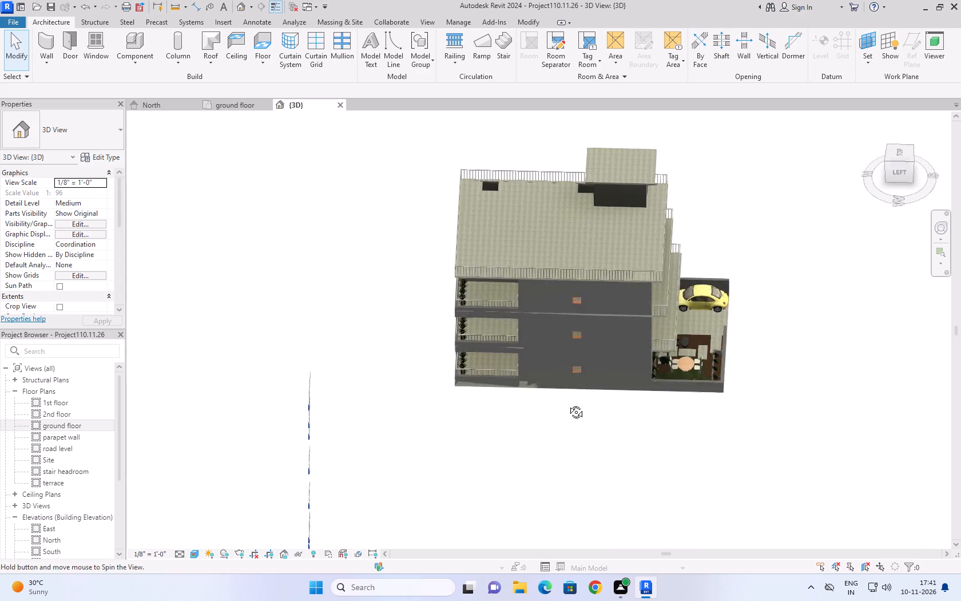
middle_click_drag(567, 404, 577, 397, "shift")
scroll(569, 448, "up", 3)
scroll(578, 402, "up", 1)
middle_click_drag(578, 402, 530, 466)
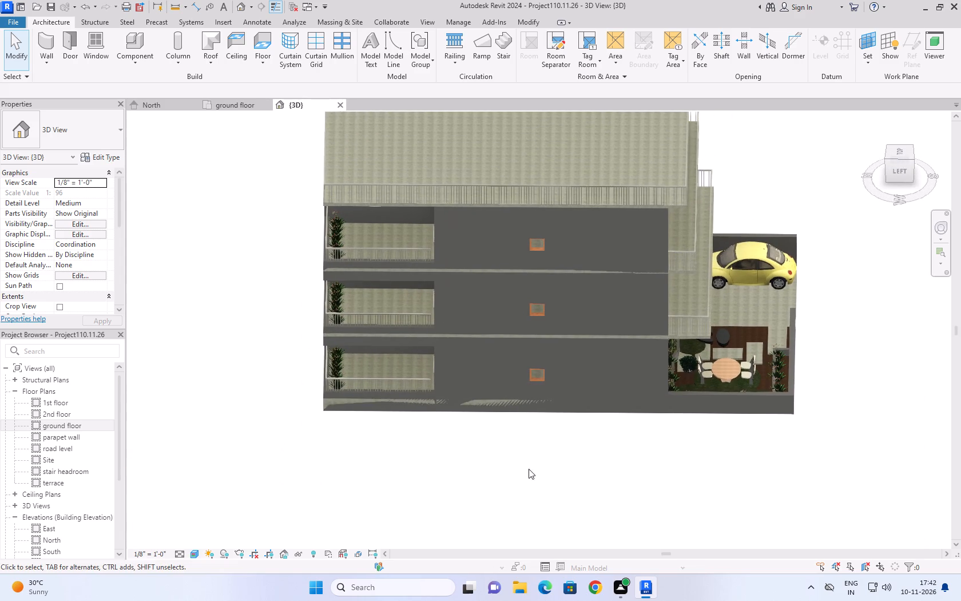
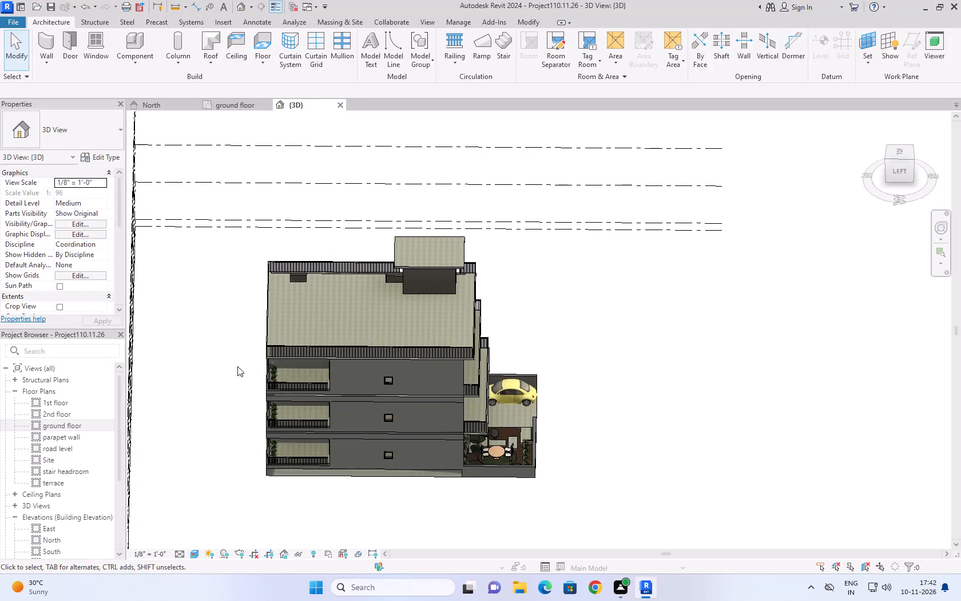
Examine the house from its front-right corner, focusing on the raised decoration along the right side wall.
scroll(237, 366, "up", 2)
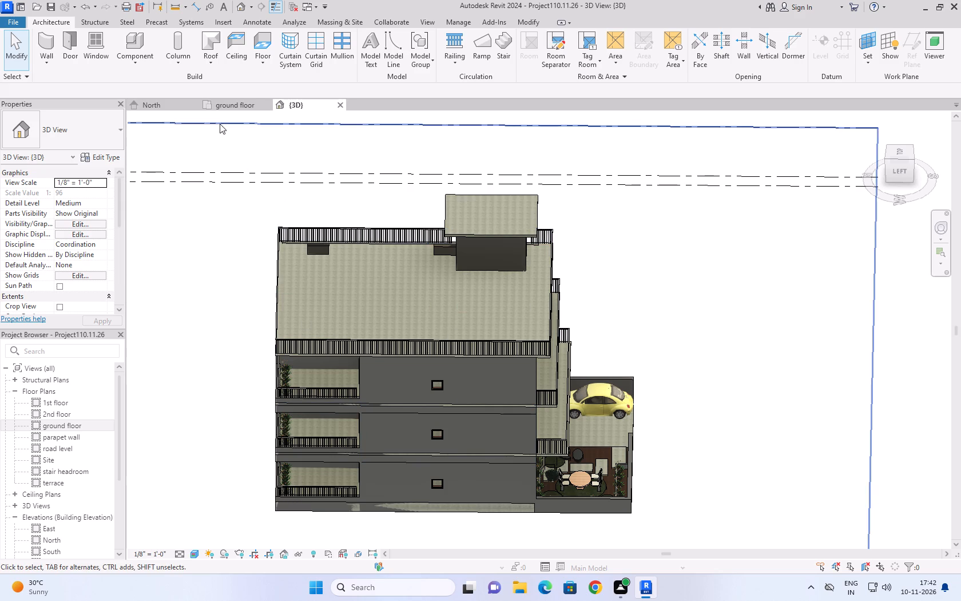
left_click(221, 109)
left_click(301, 102)
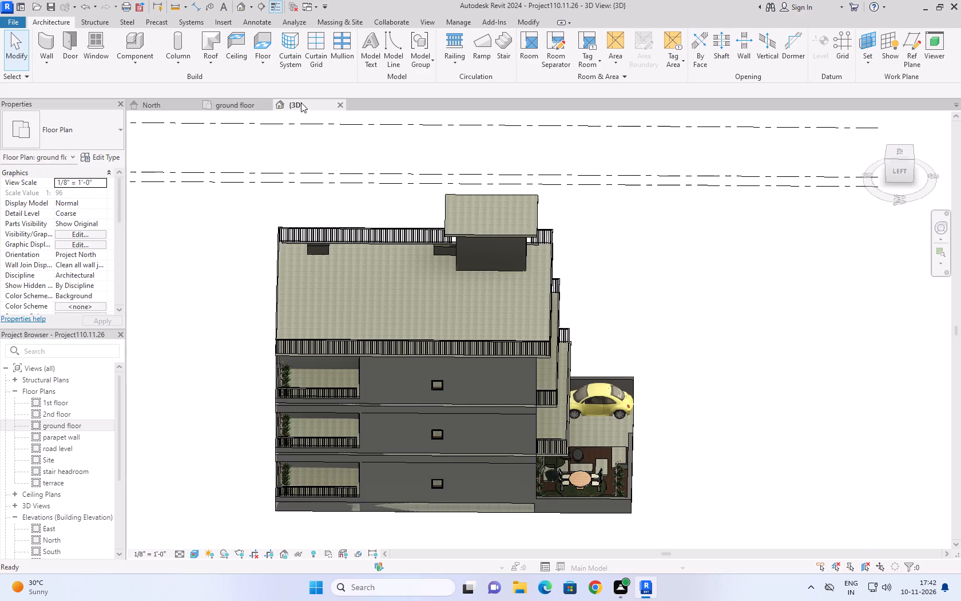
left_click(874, 121)
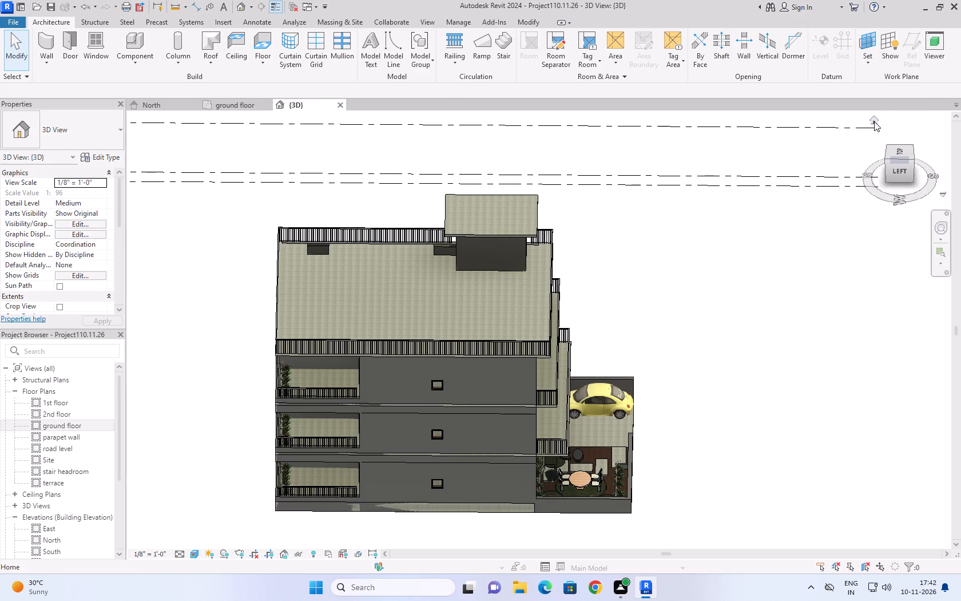
scroll(603, 410, "up", 5)
scroll(657, 382, "up", 3)
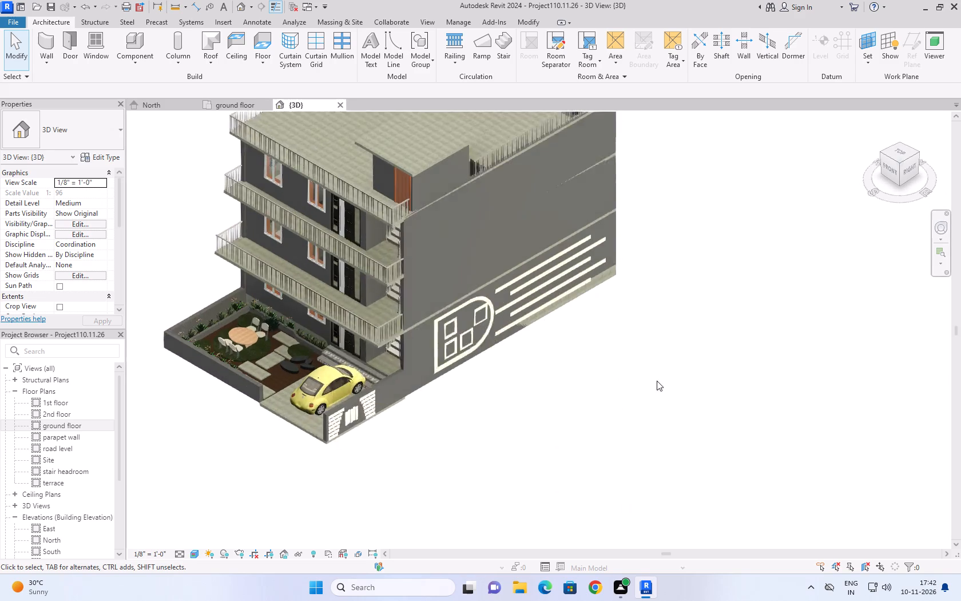
middle_click_drag(592, 296, 462, 401)
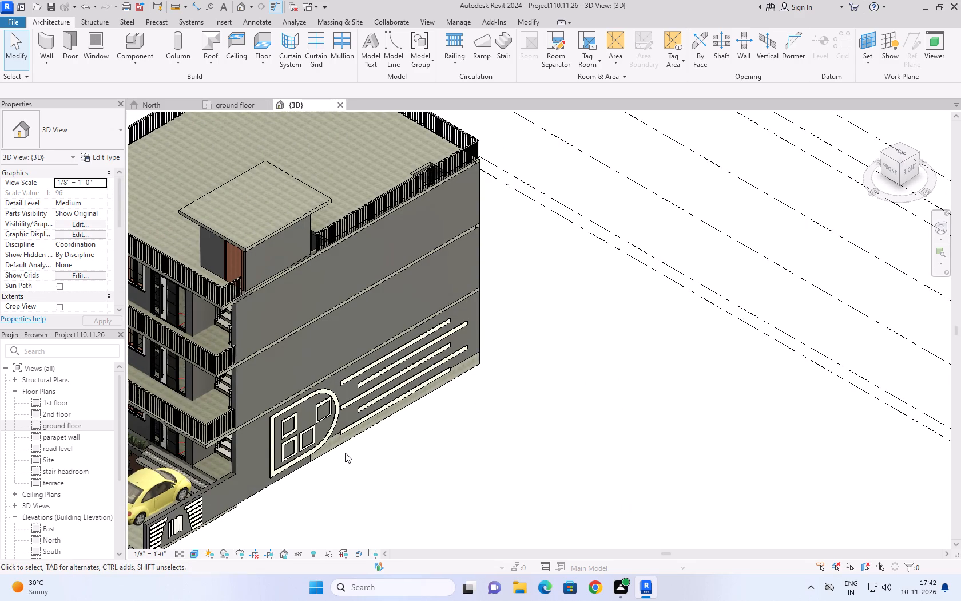
scroll(395, 455, "up", 3)
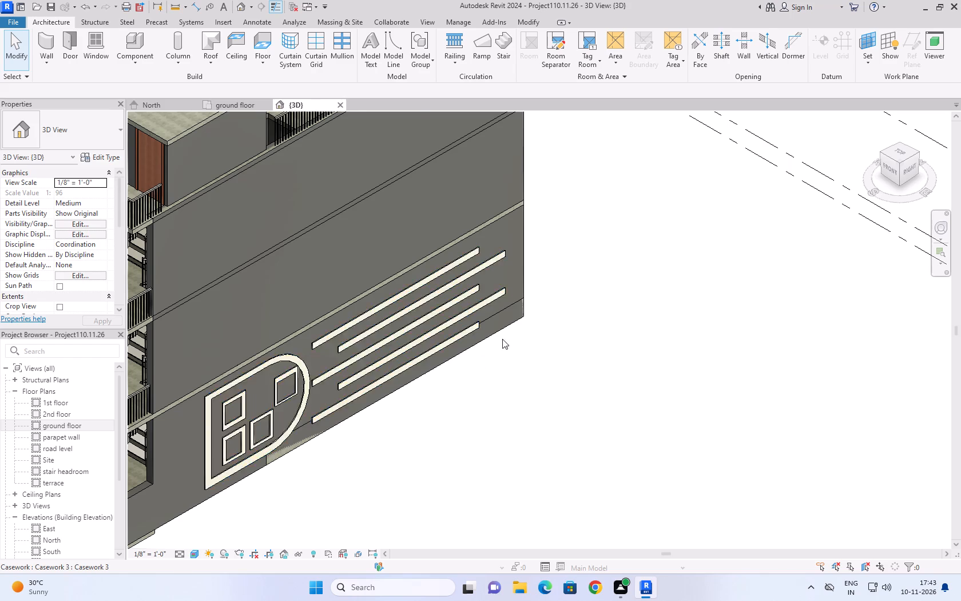
scroll(546, 382, "down", 4)
scroll(617, 318, "down", 1)
scroll(405, 453, "up", 1)
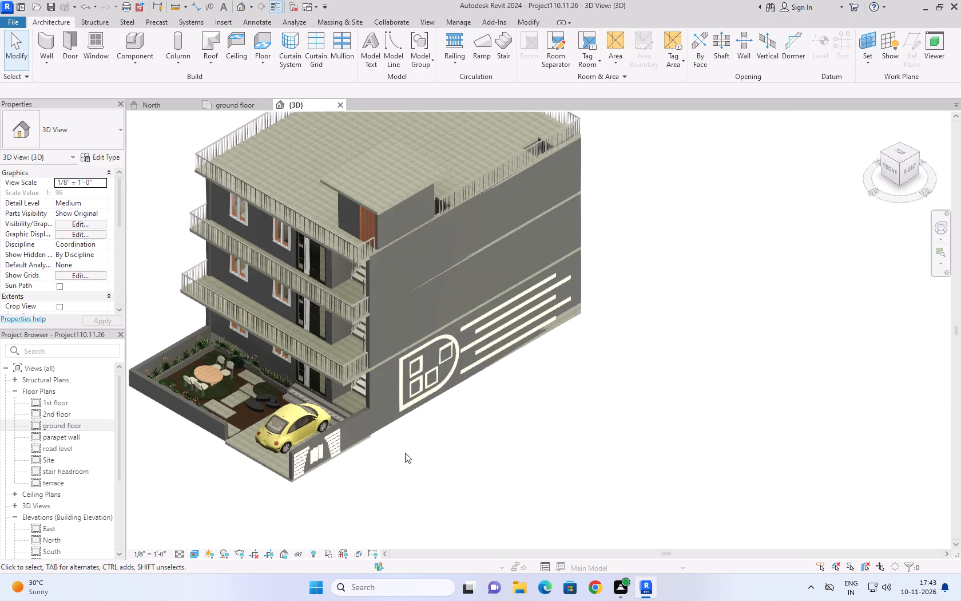
left_click(416, 448)
scroll(426, 425, "up", 5)
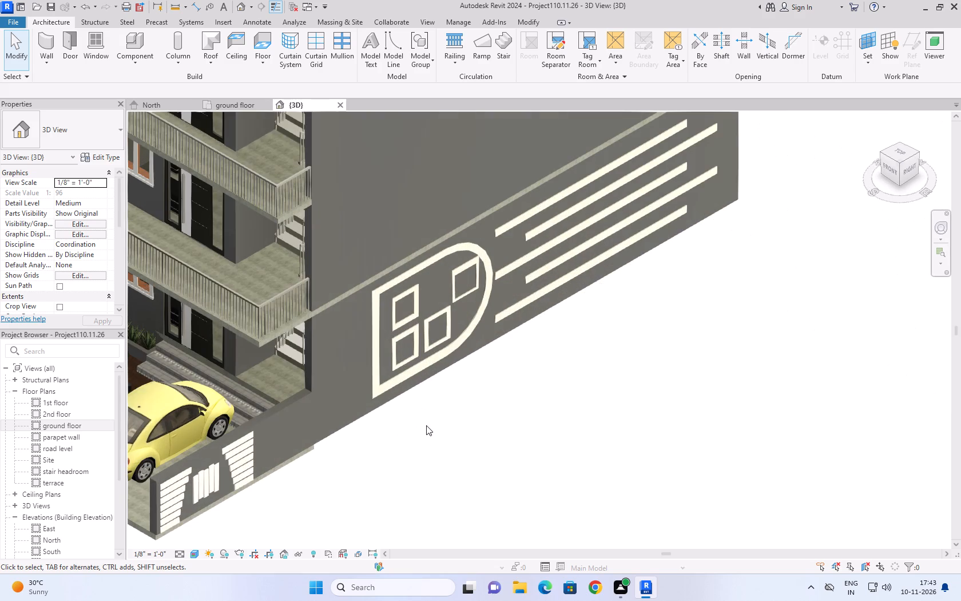
scroll(454, 388, "up", 1)
middle_click_drag(454, 388, 460, 447)
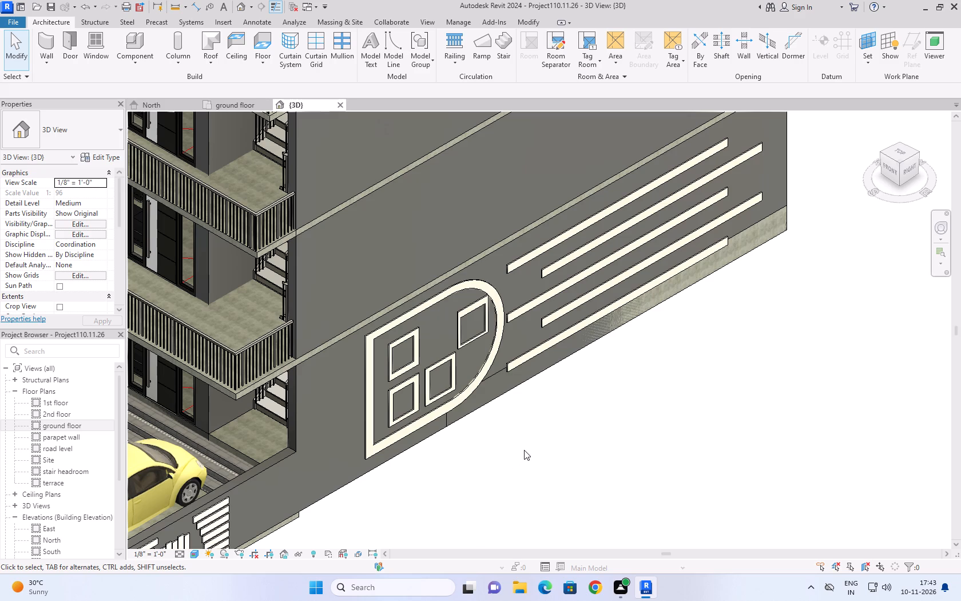
scroll(518, 418, "down", 3)
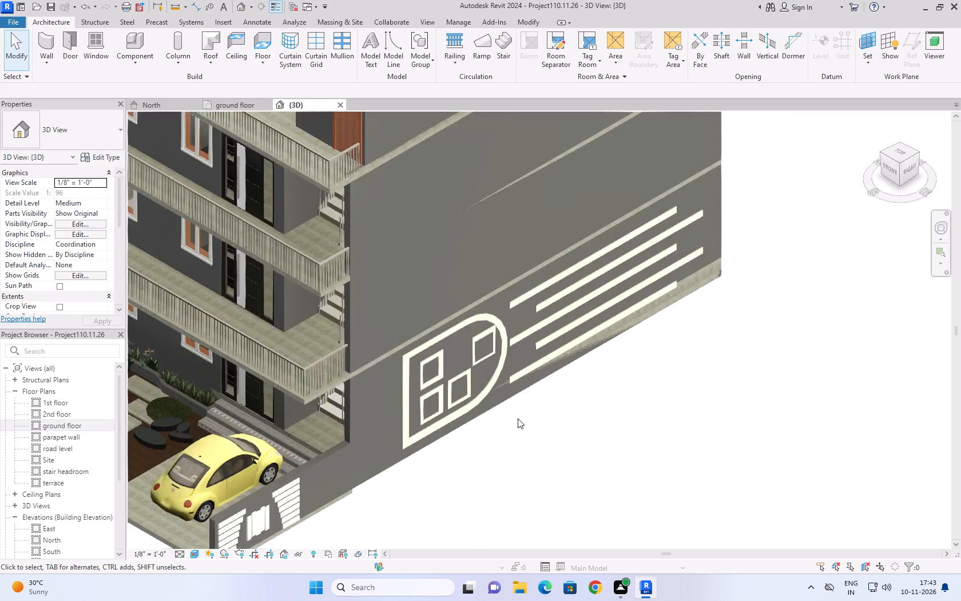
scroll(518, 418, "down", 1)
middle_click_drag(519, 419, 446, 442)
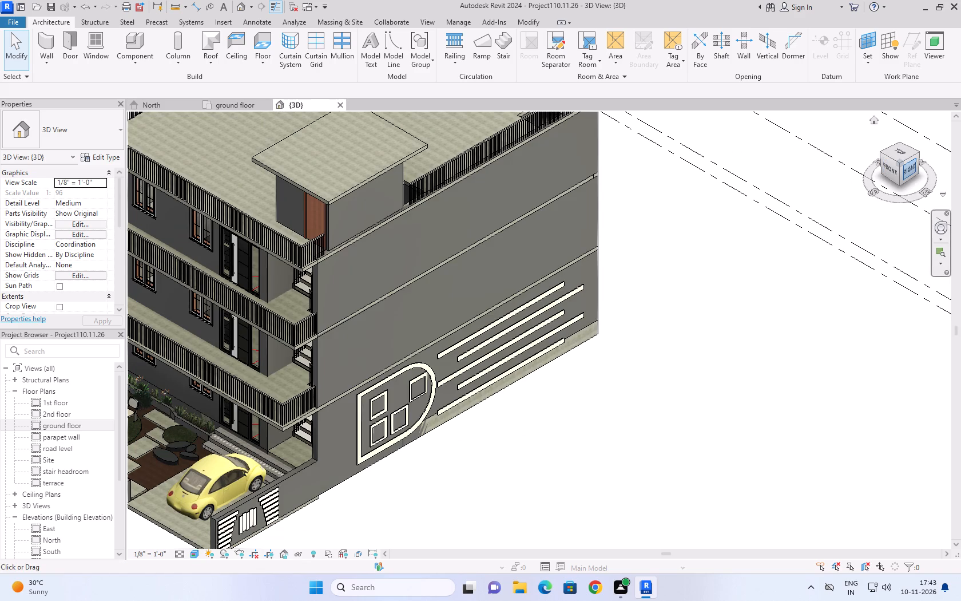
Start an in-place model in the Casework category while facing the house's right side wall straight on.
left_click(907, 169)
scroll(549, 331, "up", 5)
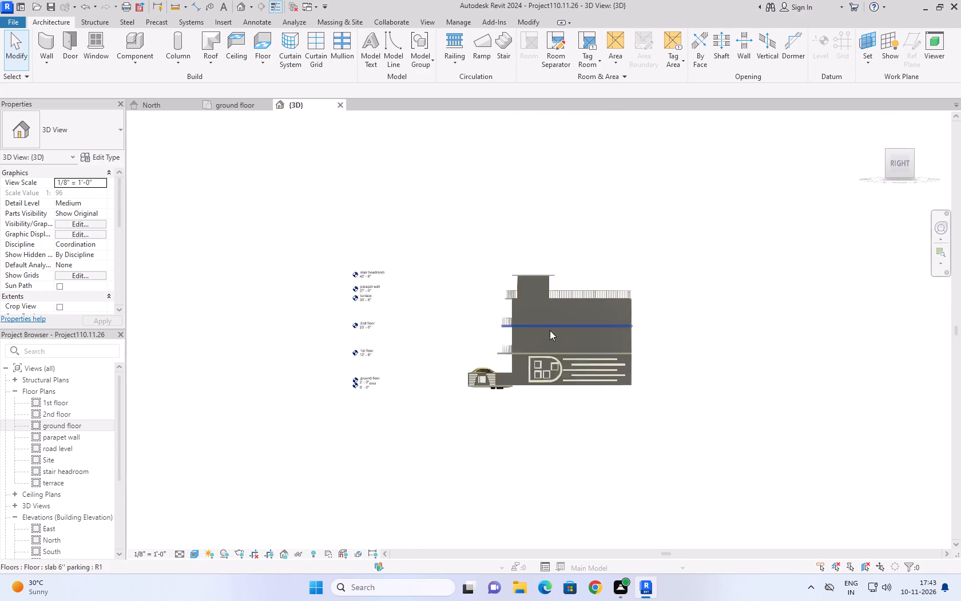
scroll(608, 330, "up", 5)
scroll(736, 329, "up", 3)
scroll(754, 305, "down", 3)
scroll(808, 305, "up", 2)
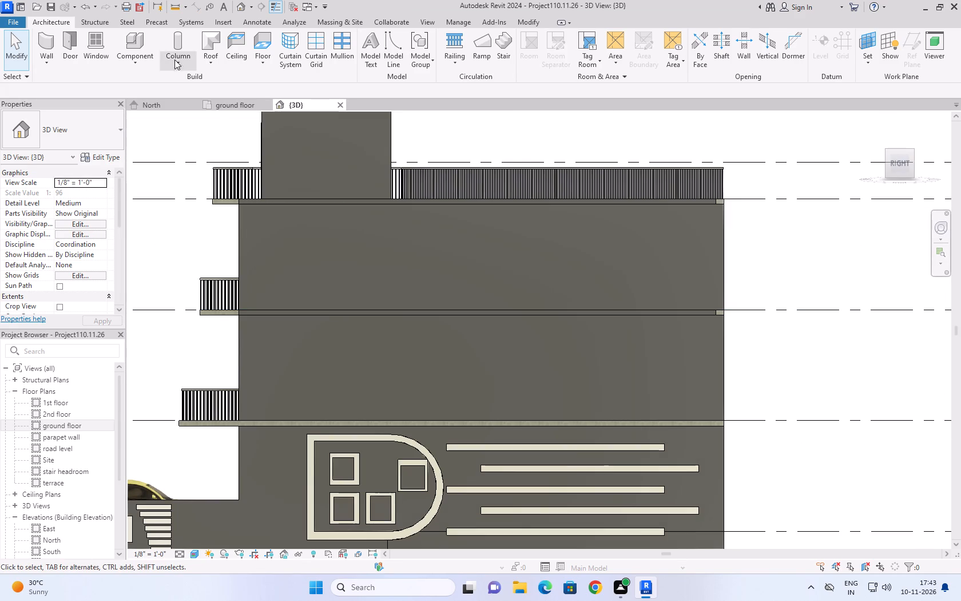
left_click(122, 65)
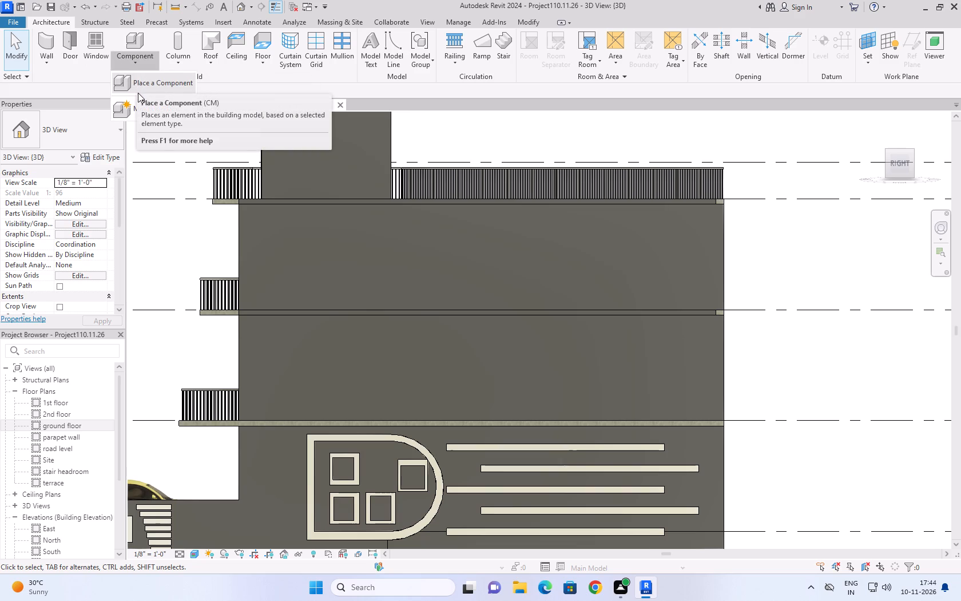
double_click(144, 113)
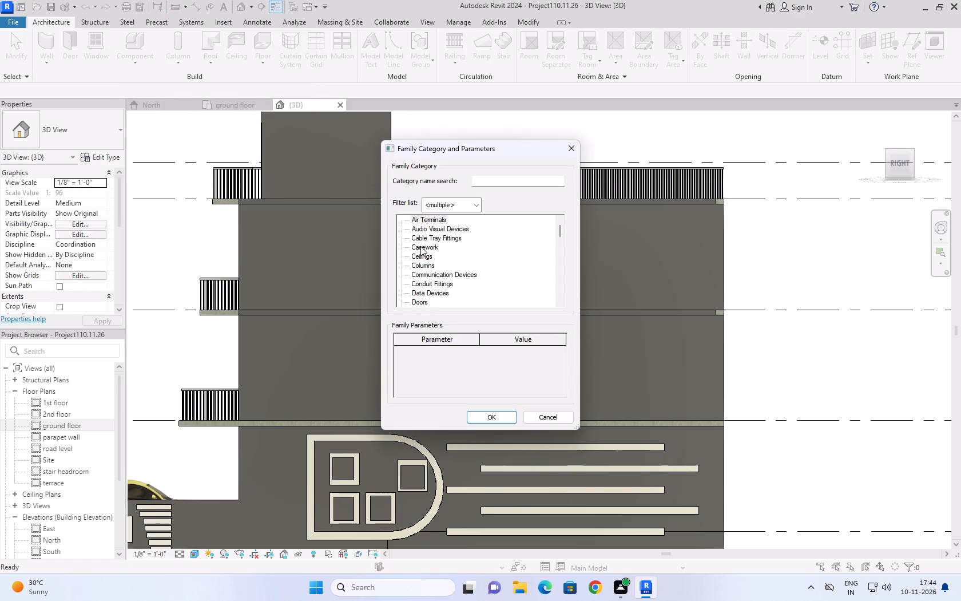
left_click(428, 246)
left_click(497, 420)
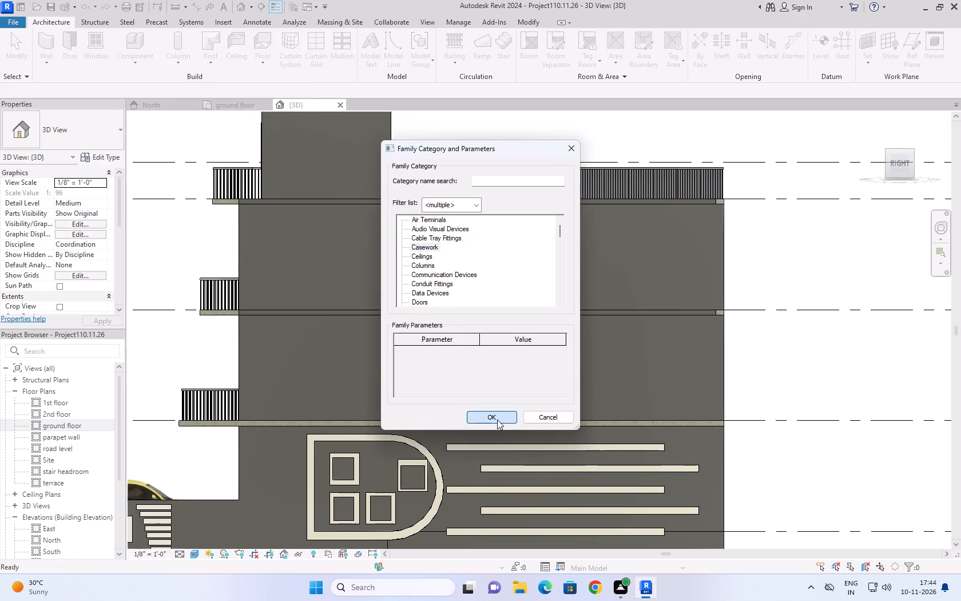
left_click(498, 316)
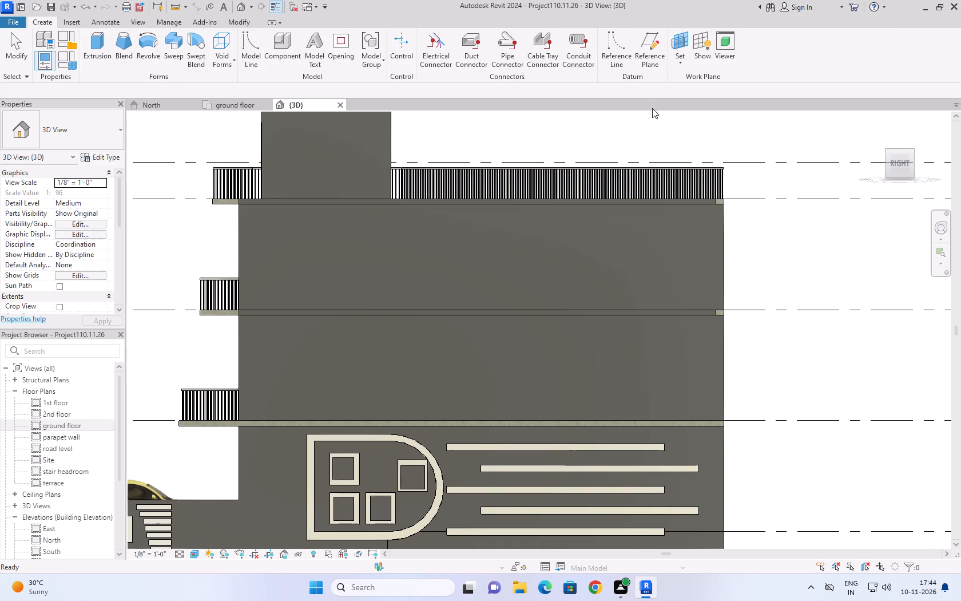
Set the work plane by picking the face of the existing D-shaped casework decoration on the right side wall.
left_click(675, 44)
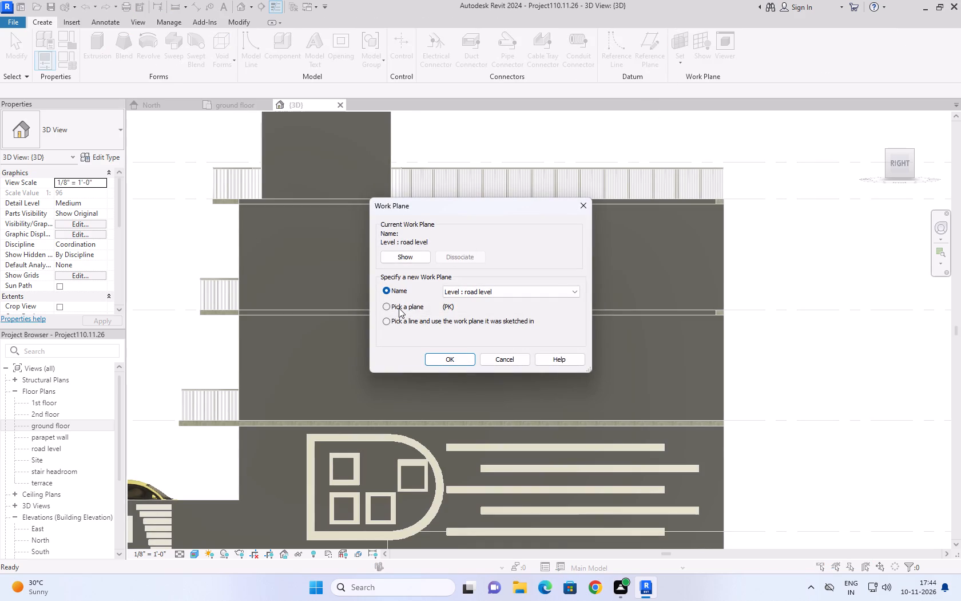
left_click(399, 308)
left_click(432, 354)
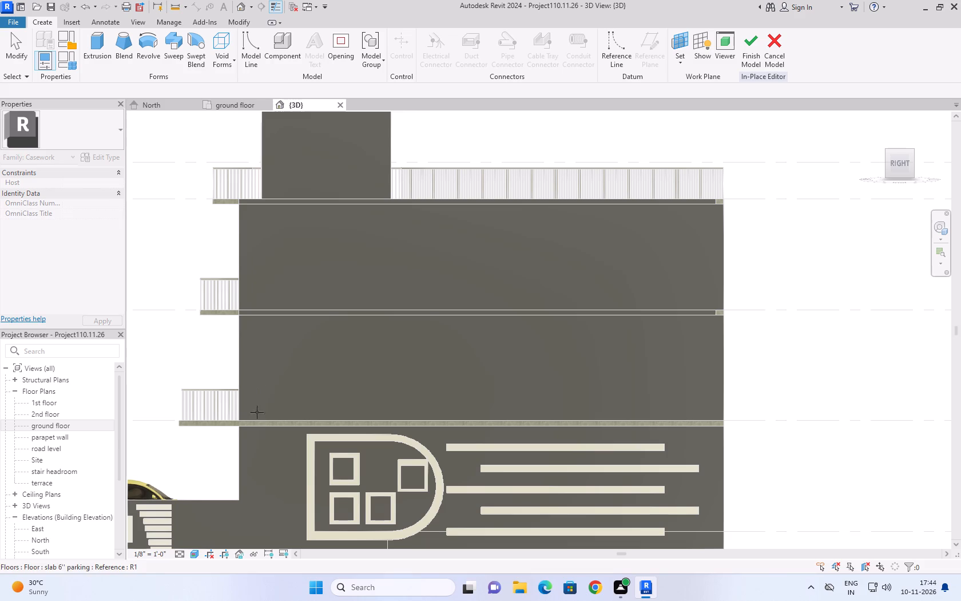
left_click(310, 441)
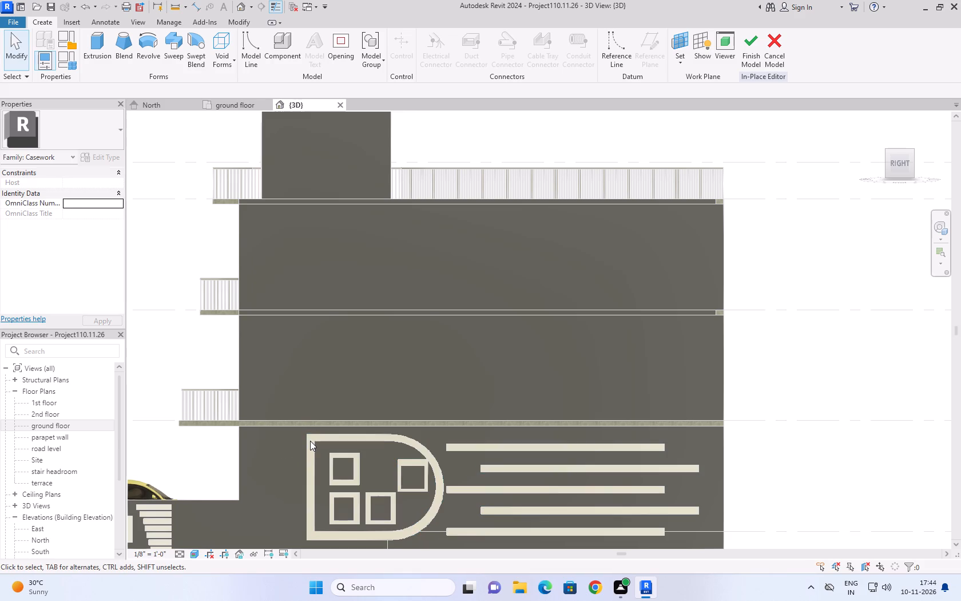
Begin an extrusion and sketch a rectangle about 44'-10" by 8'-6" on the right side wall's 2nd floor storey.
left_click(101, 51)
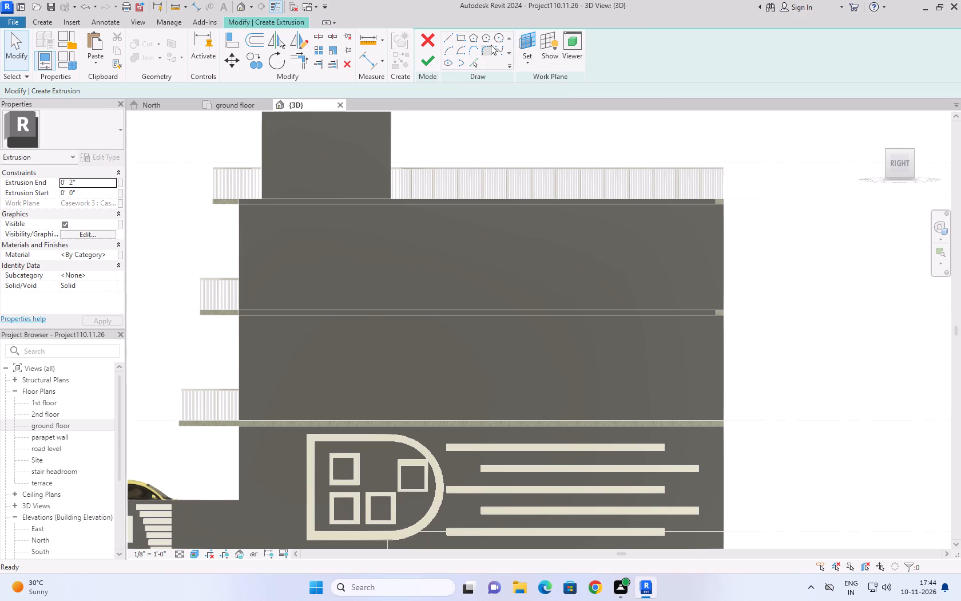
left_click(460, 38)
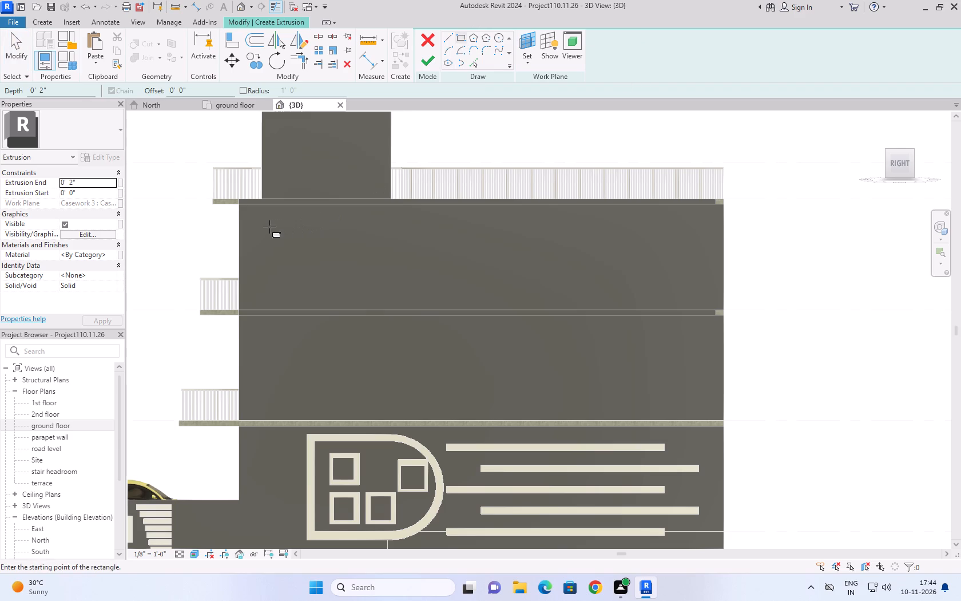
left_click(245, 213)
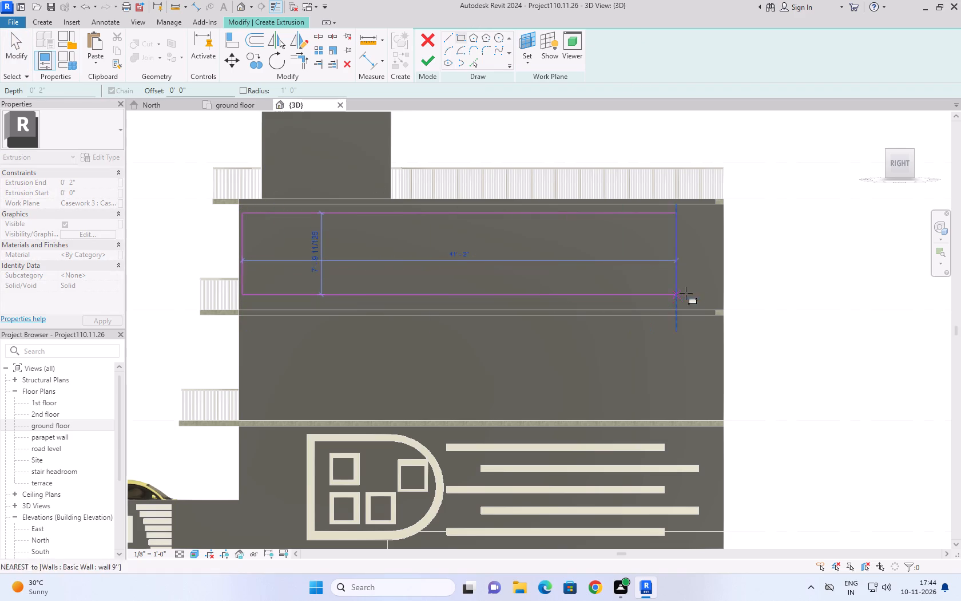
left_click(718, 302)
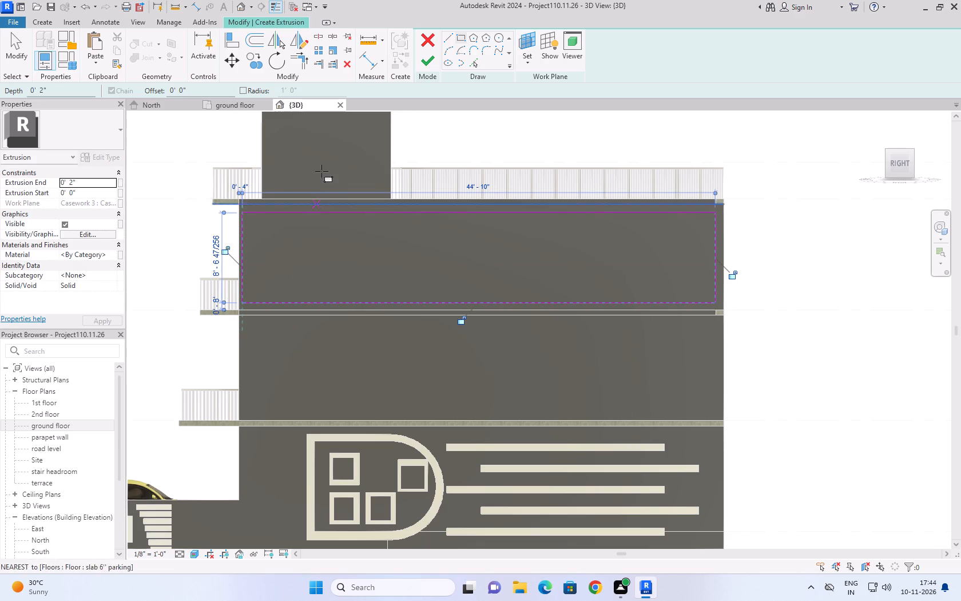
Sketch a second rectangle offset 6" inside the first, forming a frame outline on the 2nd floor storey's wall.
left_click_drag(204, 90, 142, 90)
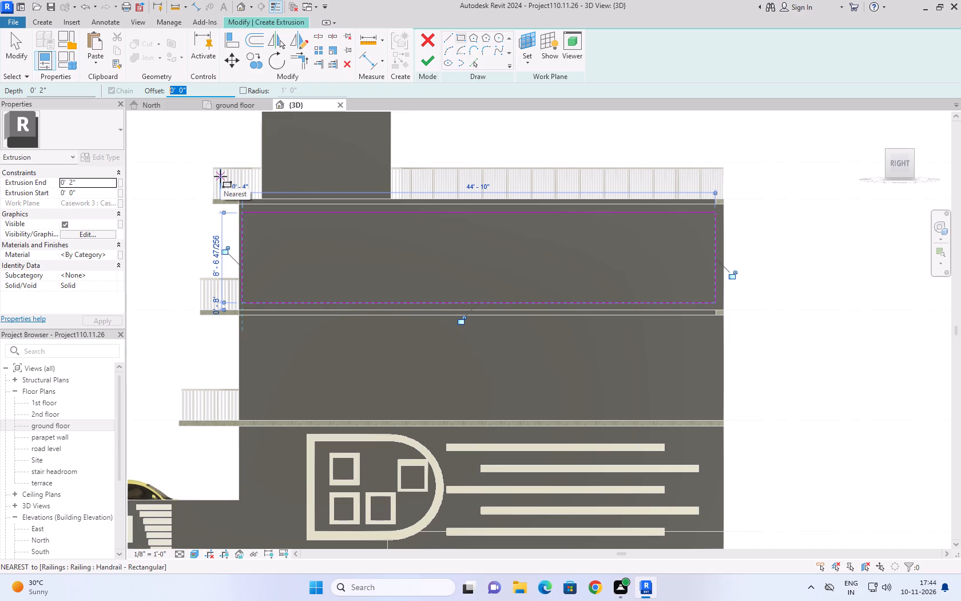
type("6''")
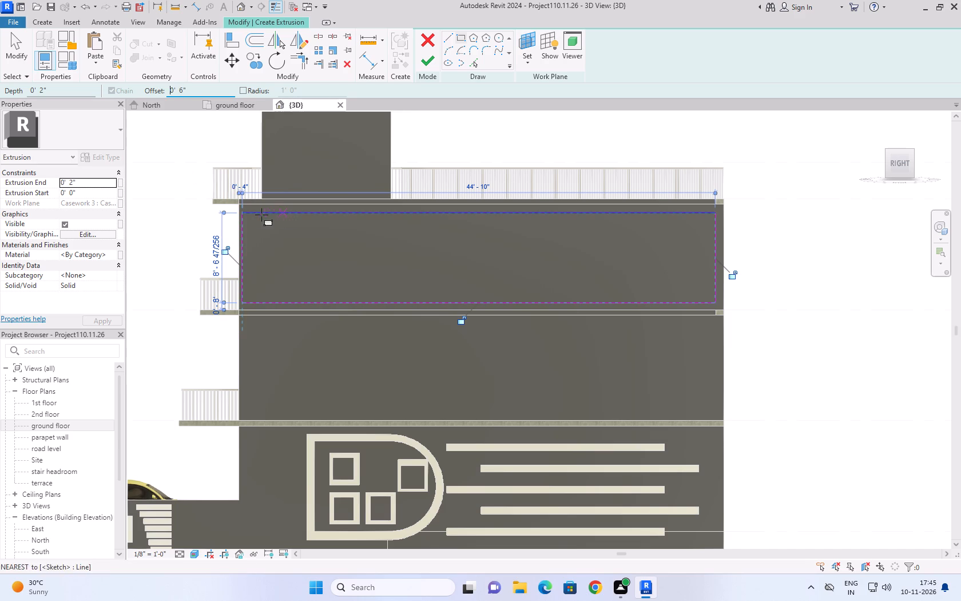
left_click(239, 213)
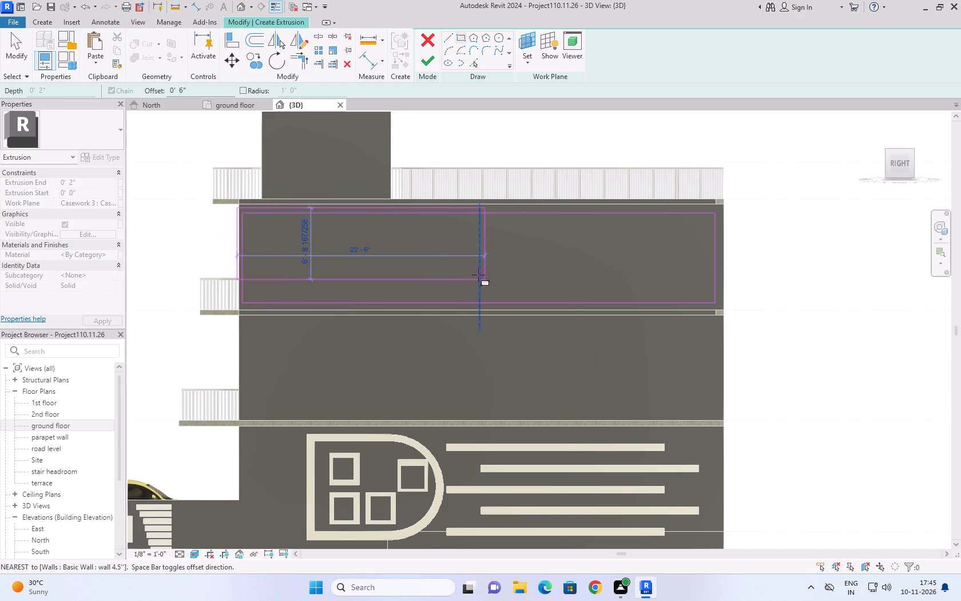
key("space")
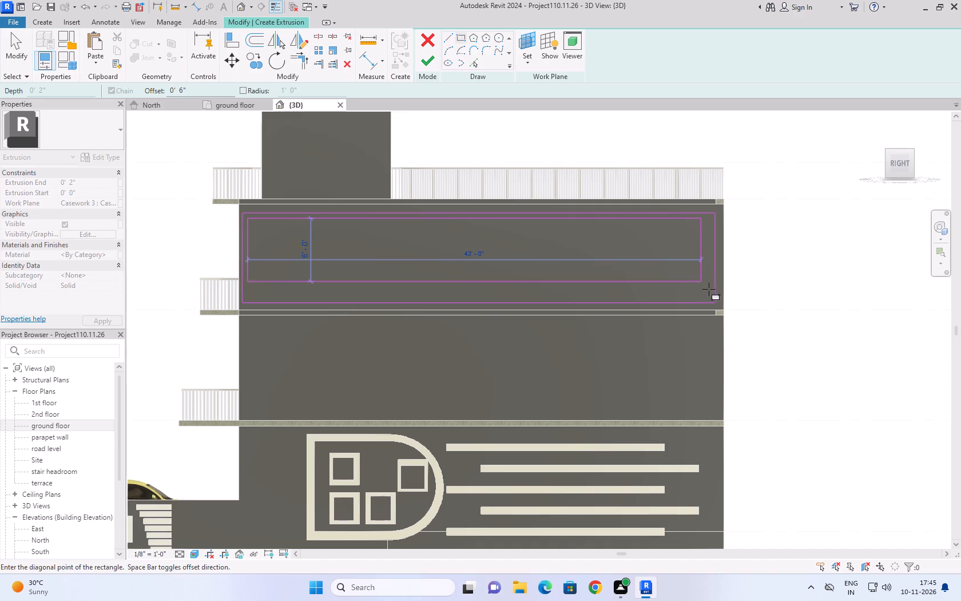
left_click(715, 303)
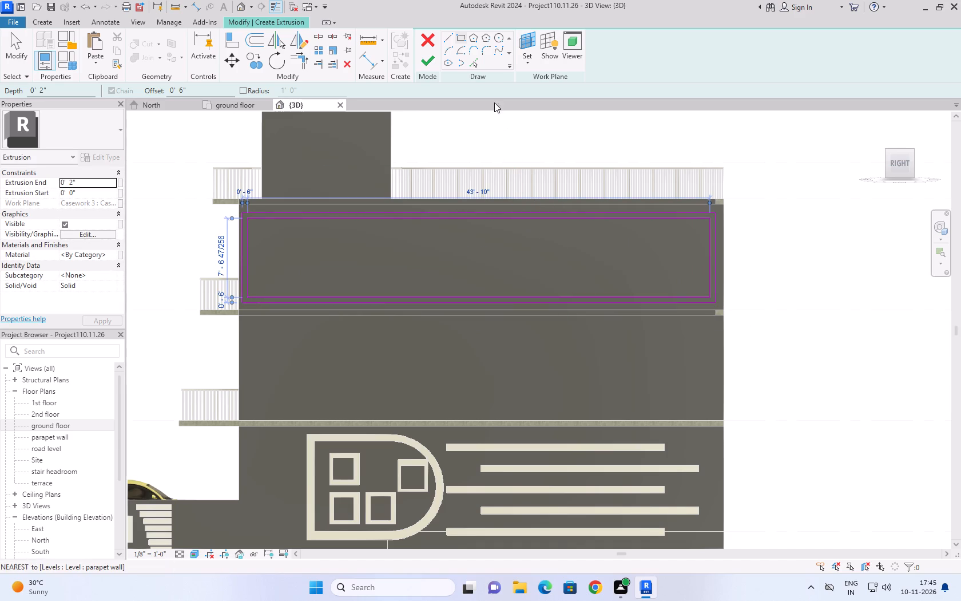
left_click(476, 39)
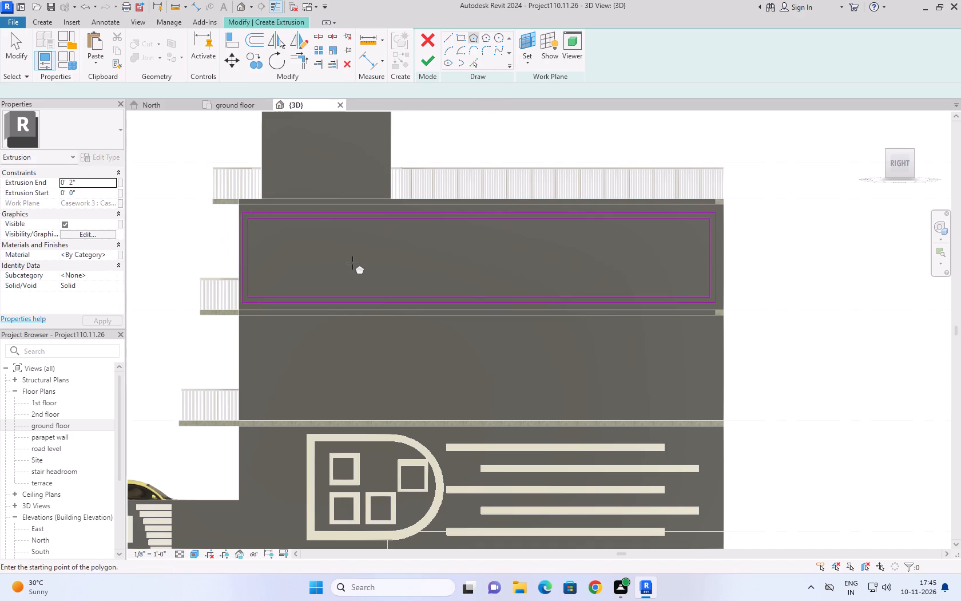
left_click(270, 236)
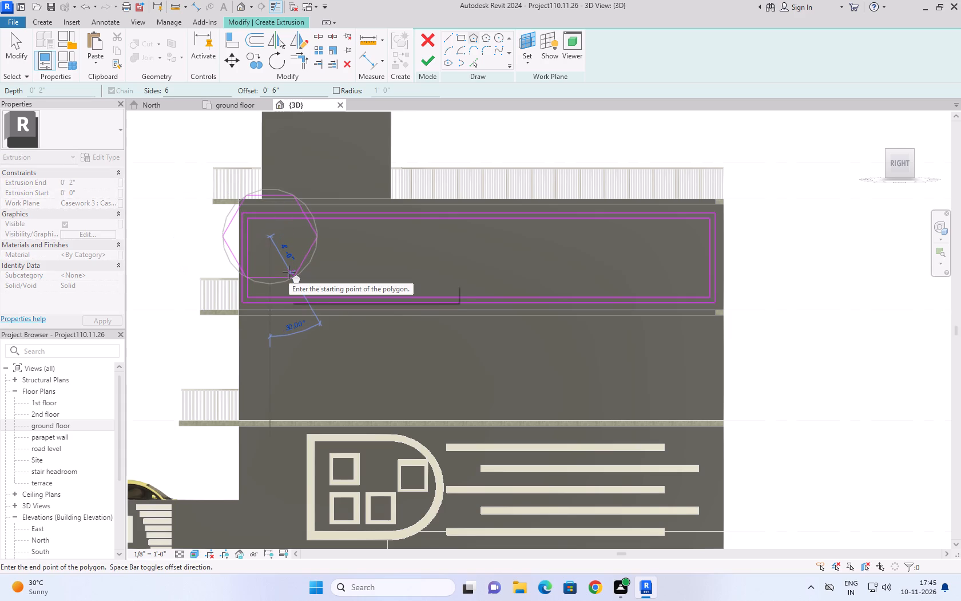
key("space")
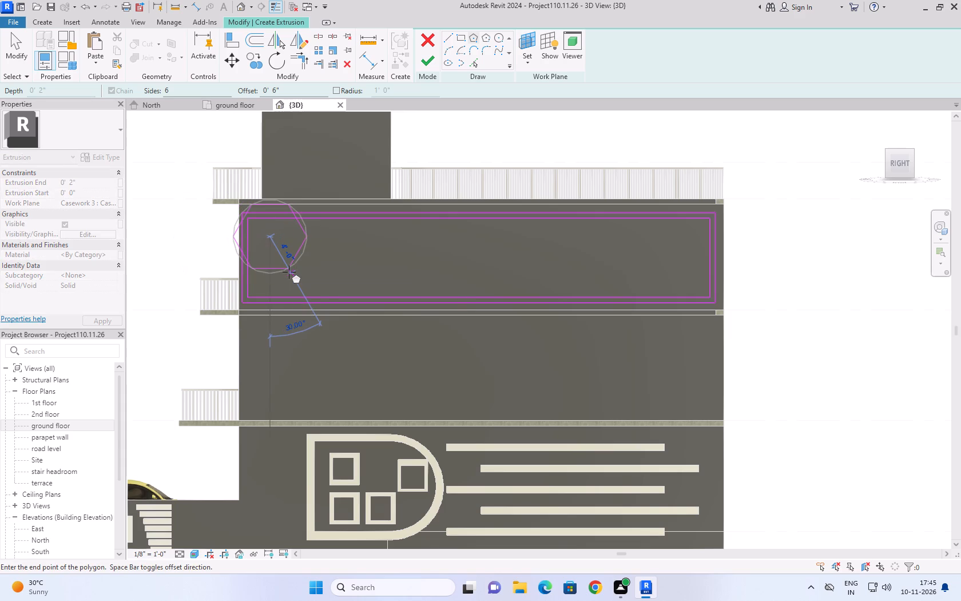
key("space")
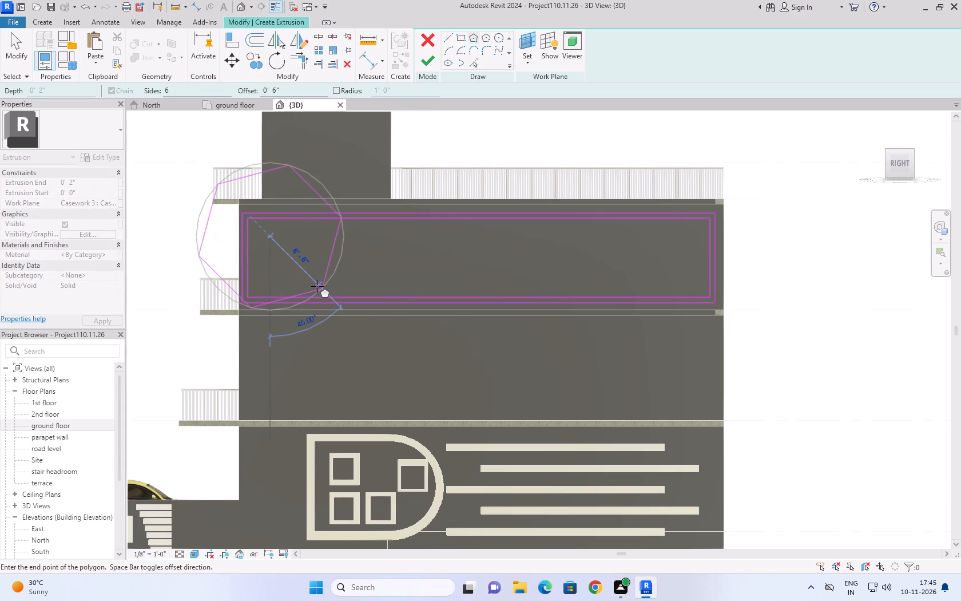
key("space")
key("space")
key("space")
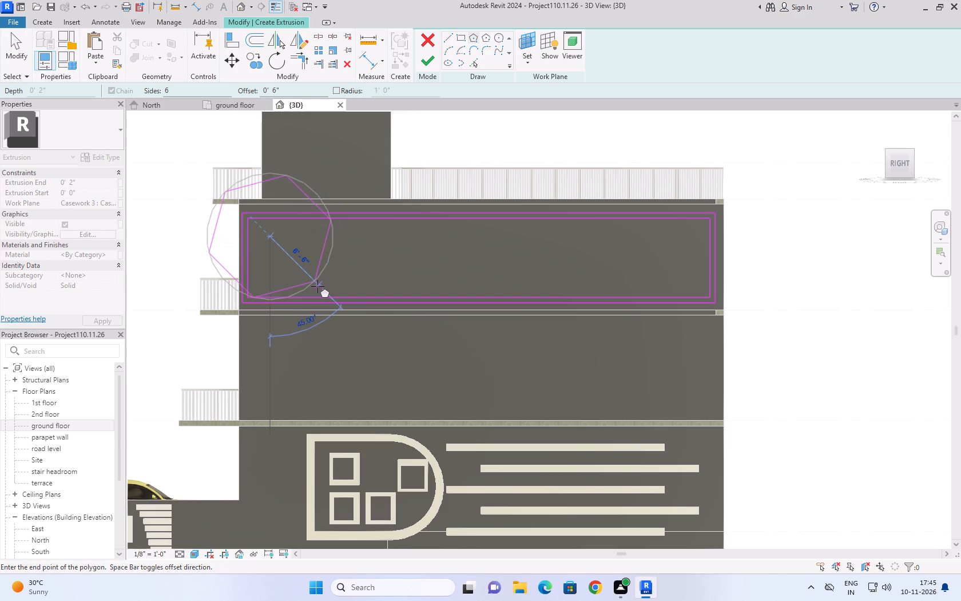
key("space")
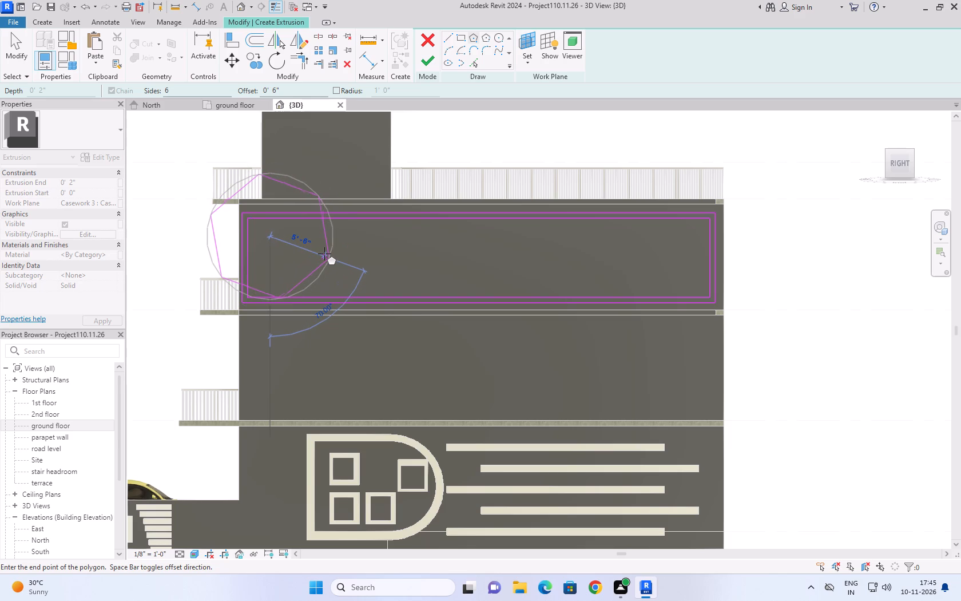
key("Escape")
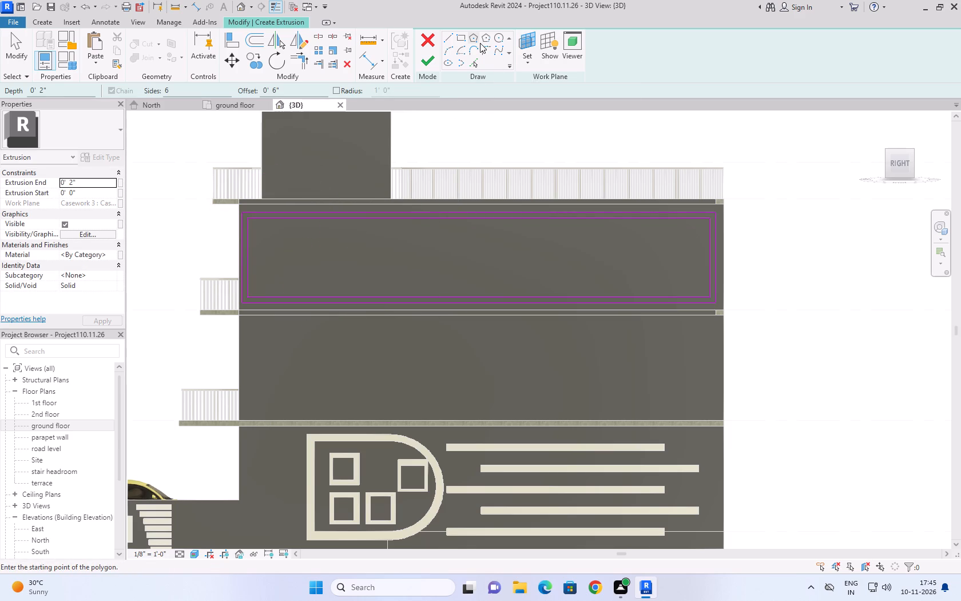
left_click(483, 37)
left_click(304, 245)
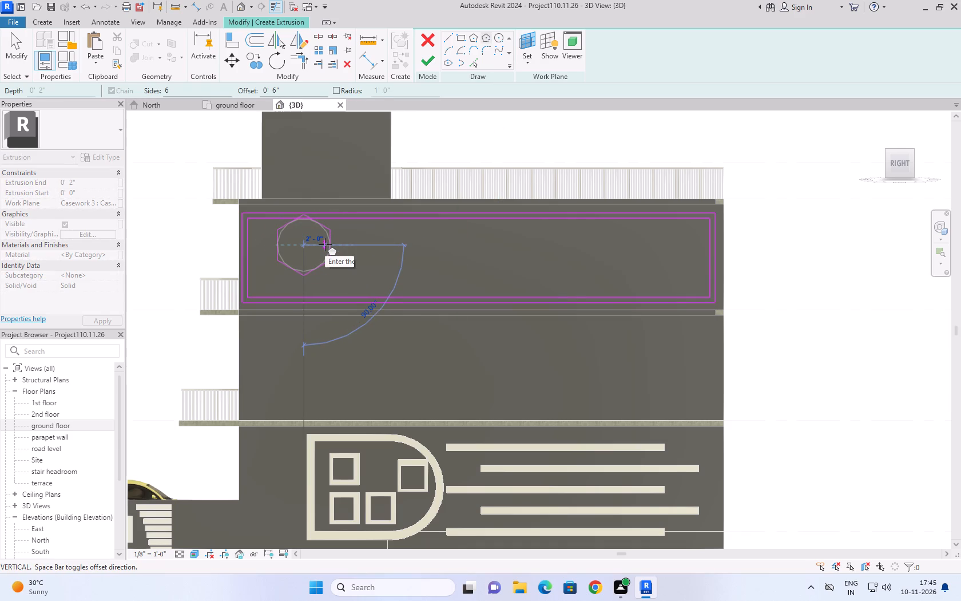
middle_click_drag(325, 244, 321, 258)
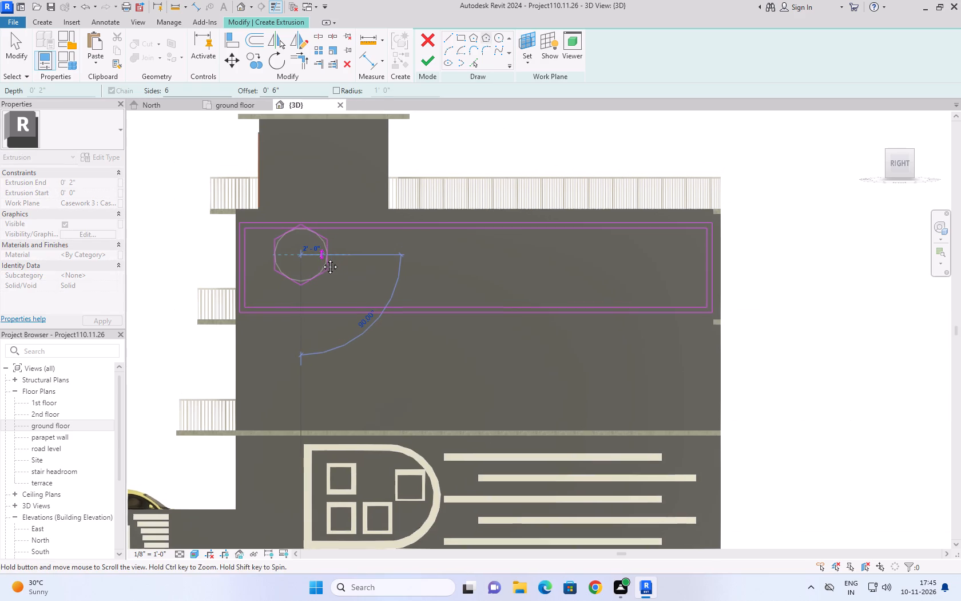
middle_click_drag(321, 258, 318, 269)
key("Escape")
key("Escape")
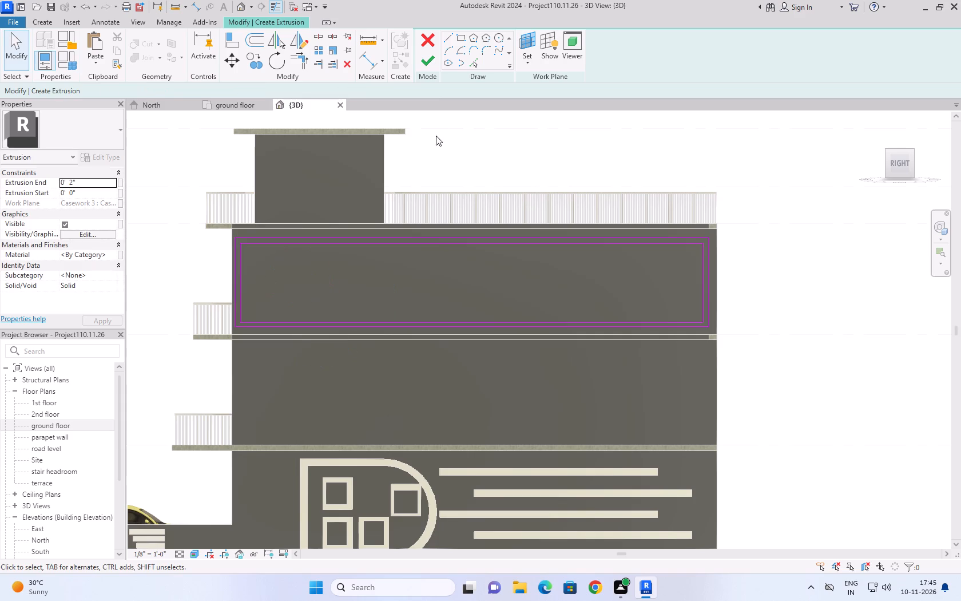
Sketch an inscribed six-sided polygon with about a 3' radius inside the 2nd floor frame, near its terrace-balcony end.
left_click(475, 40)
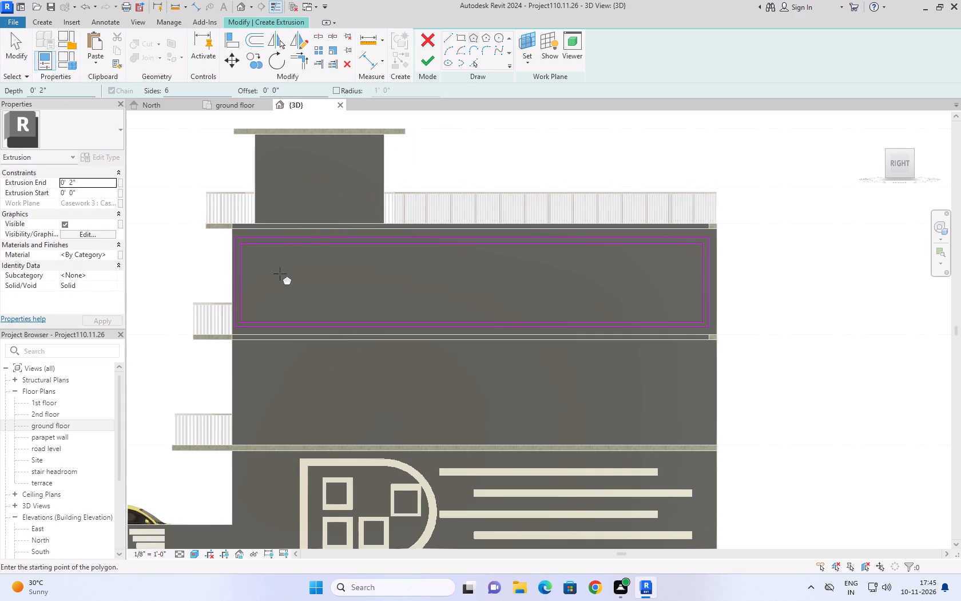
left_click(280, 274)
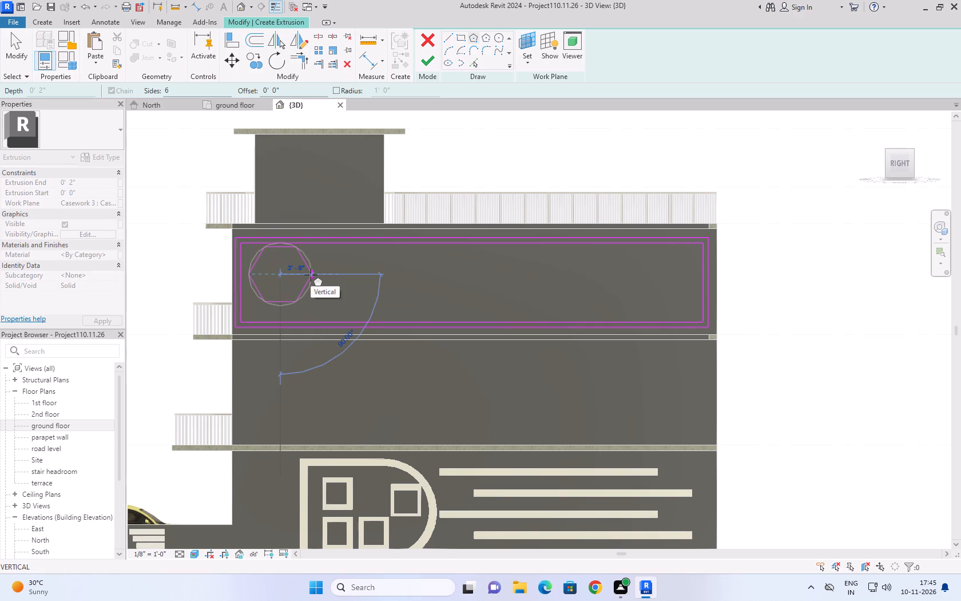
left_click(311, 275)
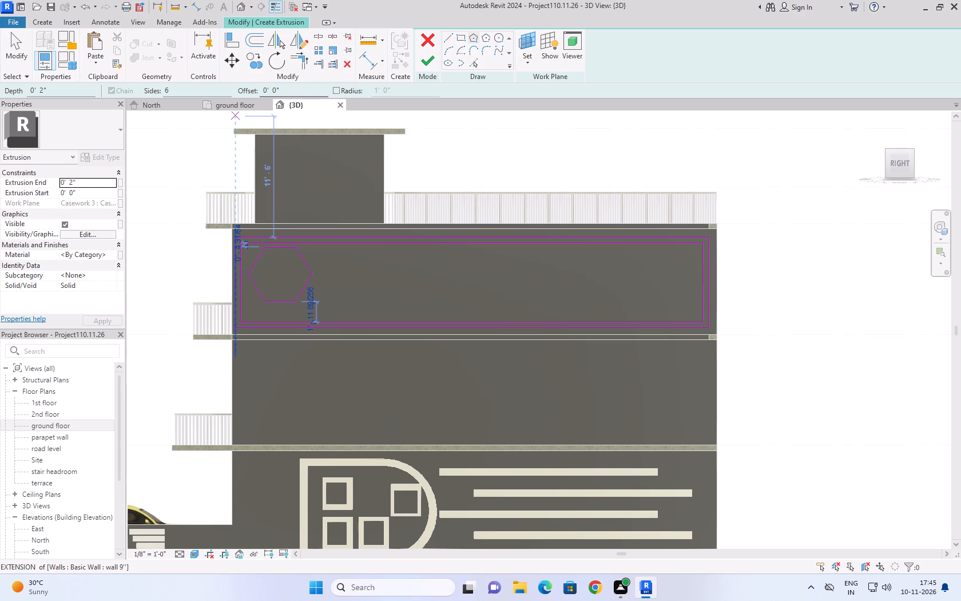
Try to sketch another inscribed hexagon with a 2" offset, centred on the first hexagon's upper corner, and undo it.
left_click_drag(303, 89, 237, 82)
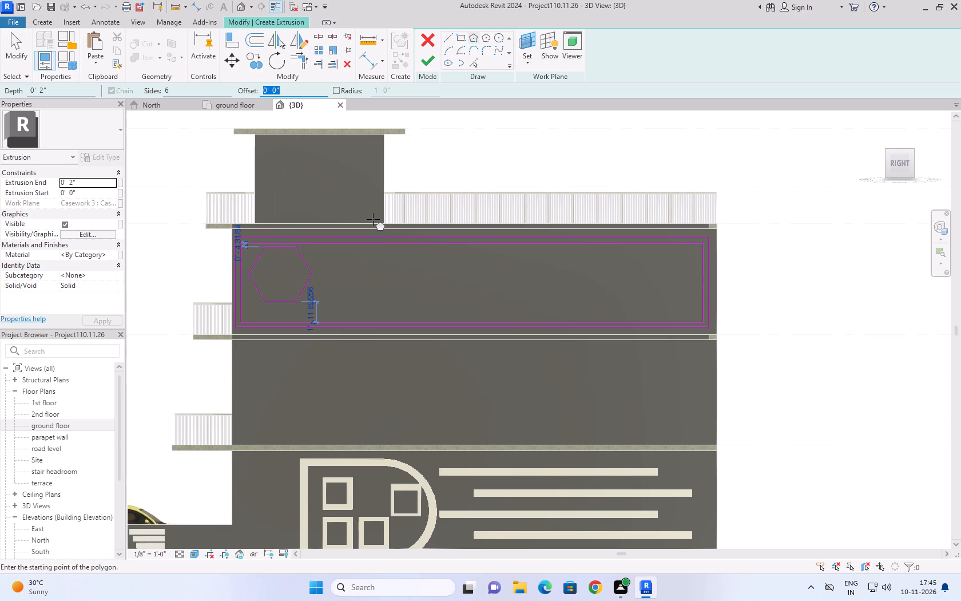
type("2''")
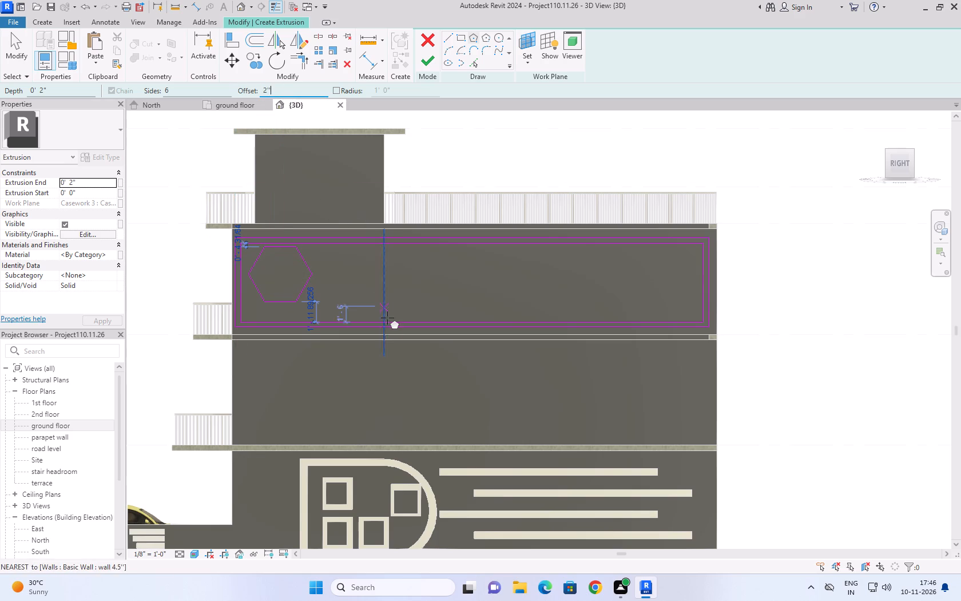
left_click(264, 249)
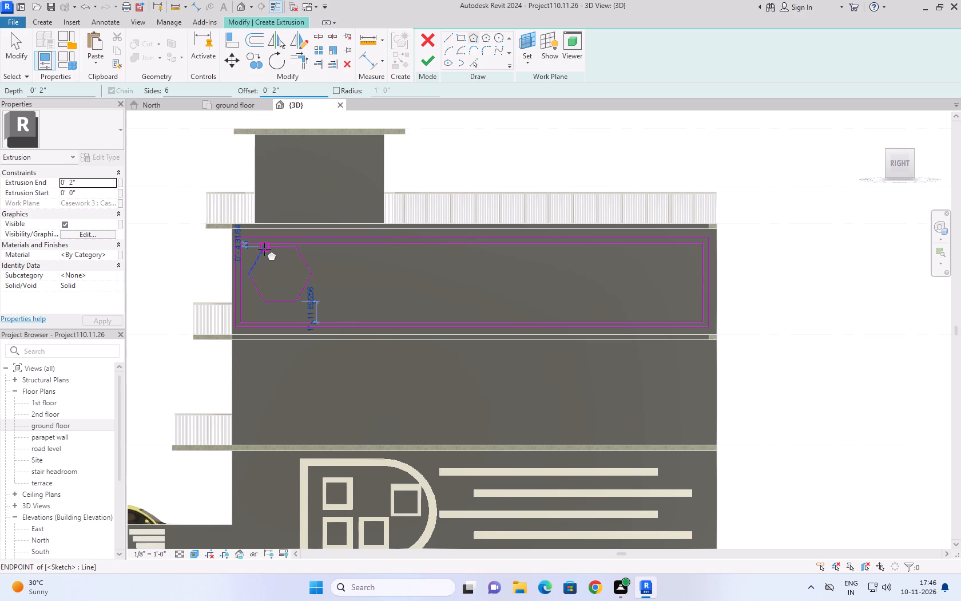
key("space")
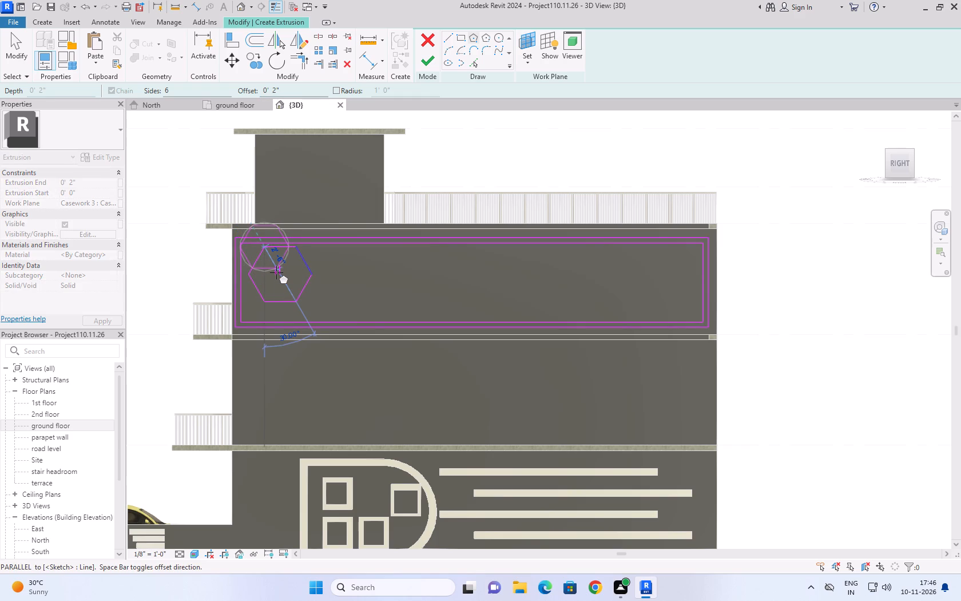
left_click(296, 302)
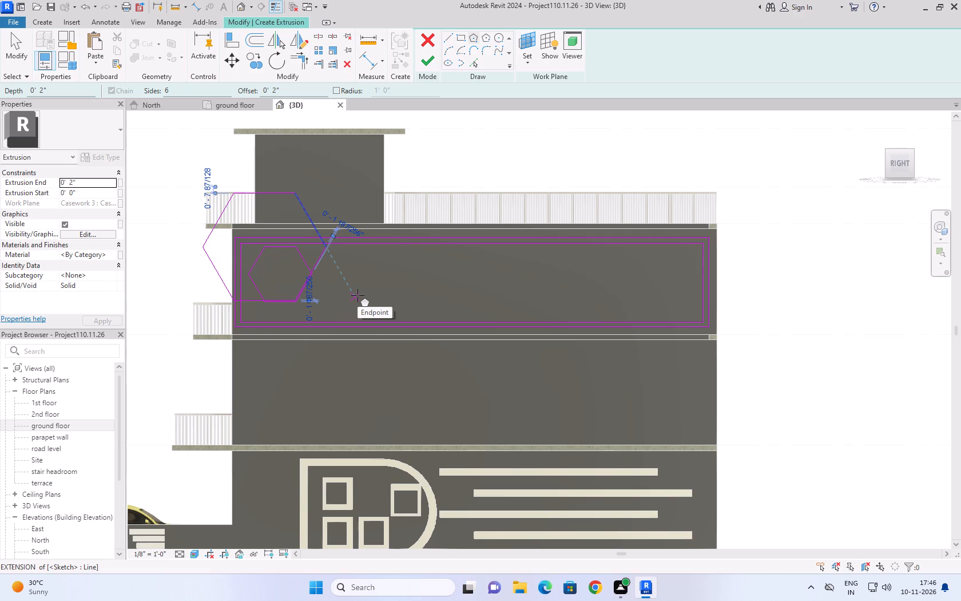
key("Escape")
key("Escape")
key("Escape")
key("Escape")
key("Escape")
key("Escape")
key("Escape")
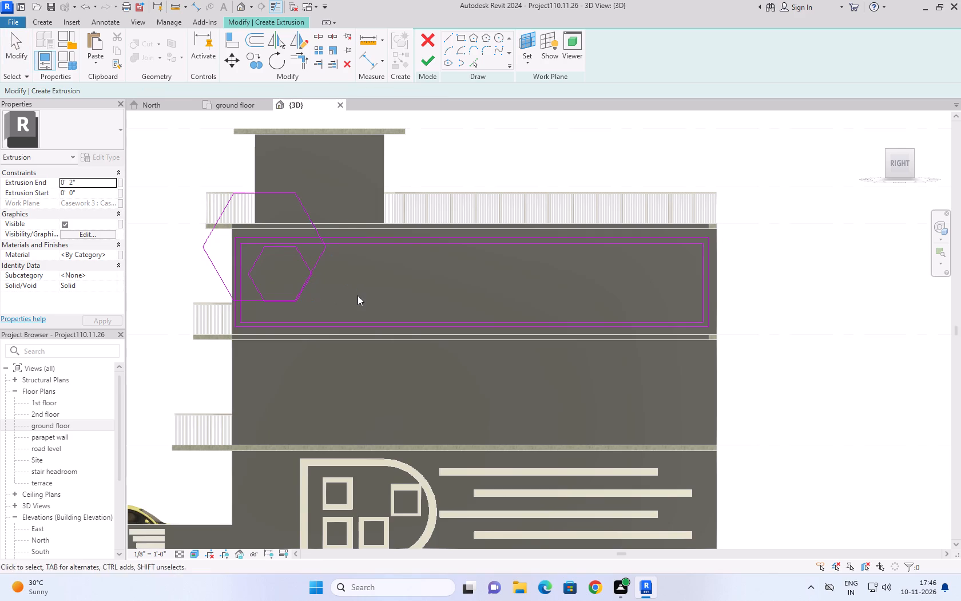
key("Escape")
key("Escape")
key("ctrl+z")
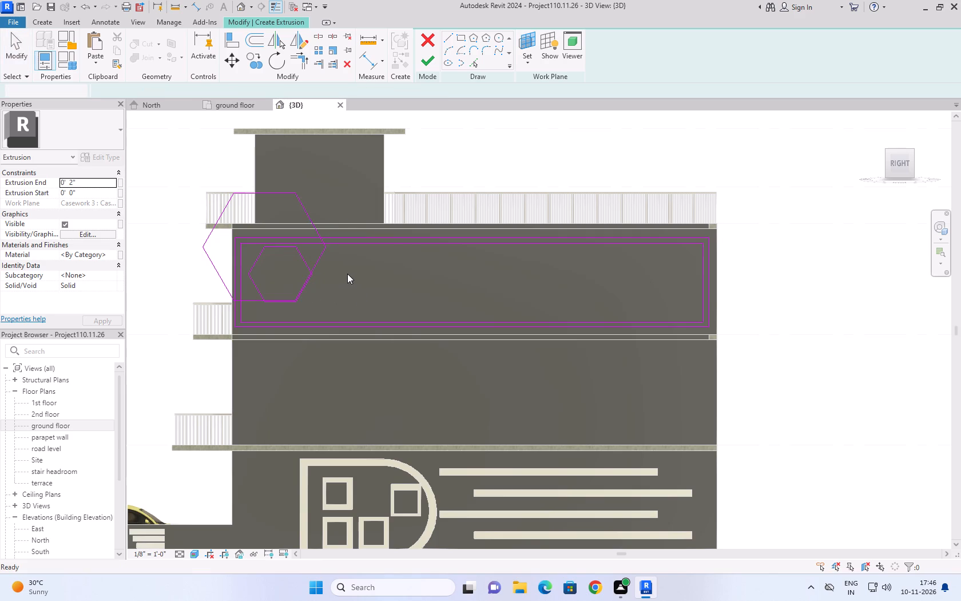
Sketch a circumscribed six-sided polygon with about a 3'-3" radius beside the first hexagon on the 2nd floor wall.
middle_click_drag(350, 262, 368, 323)
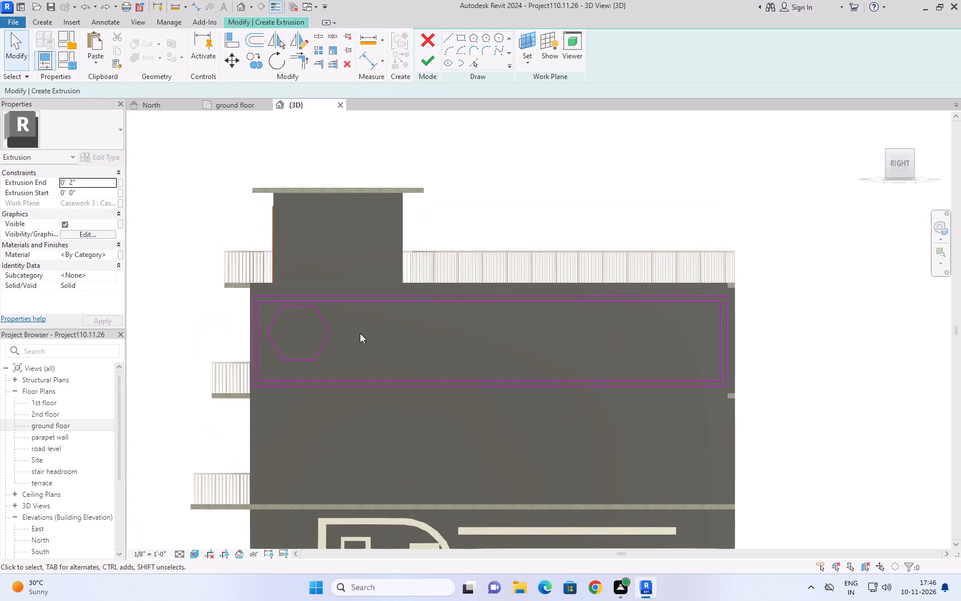
scroll(289, 293, "up", 4)
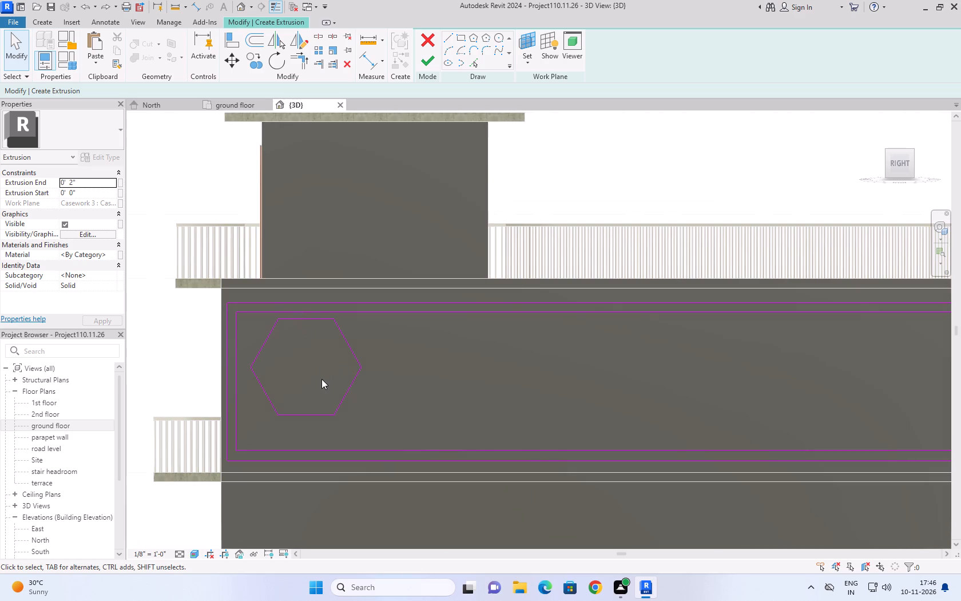
scroll(321, 378, "up", 1)
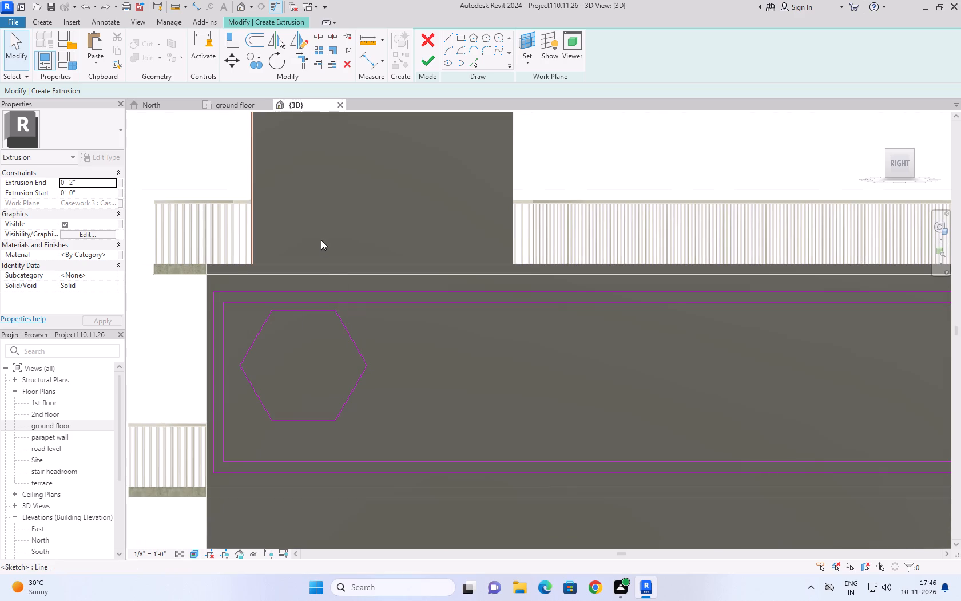
left_click(485, 39)
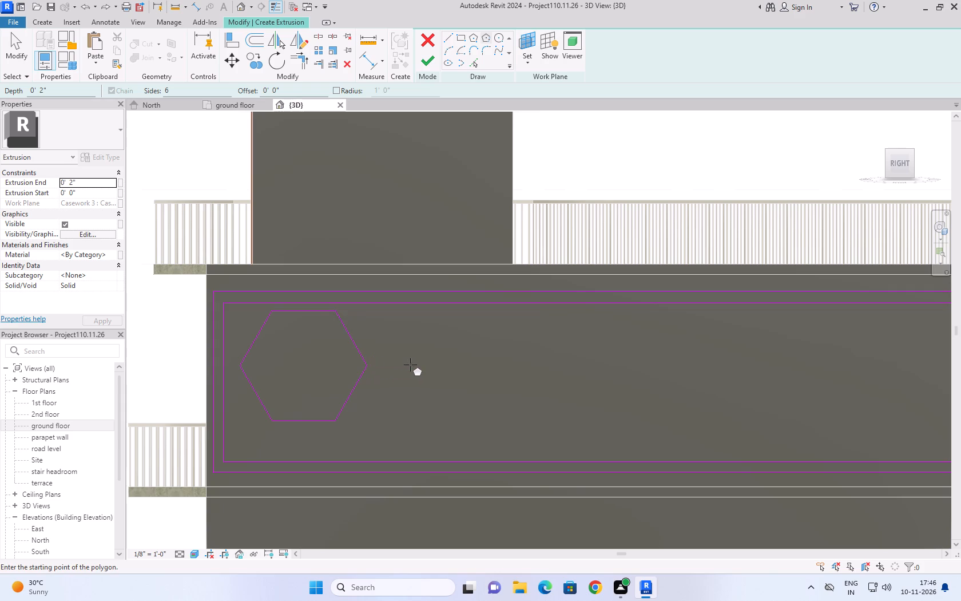
left_click(450, 365)
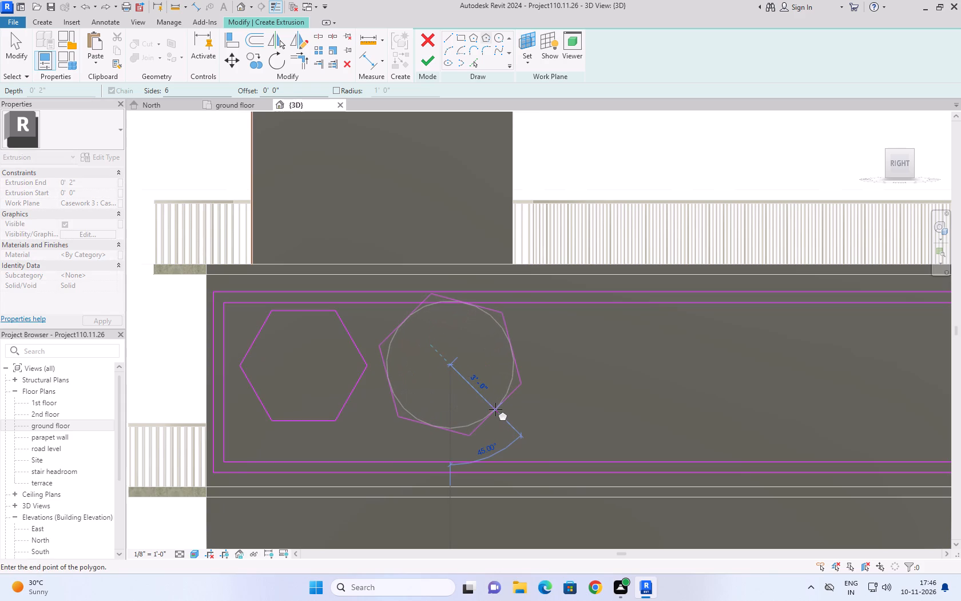
left_click(520, 365)
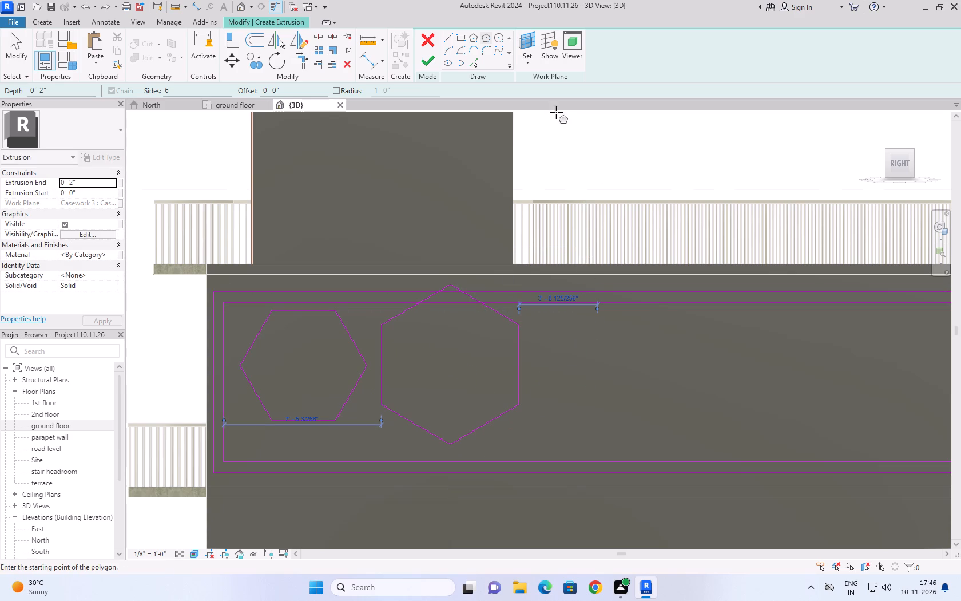
key("Escape")
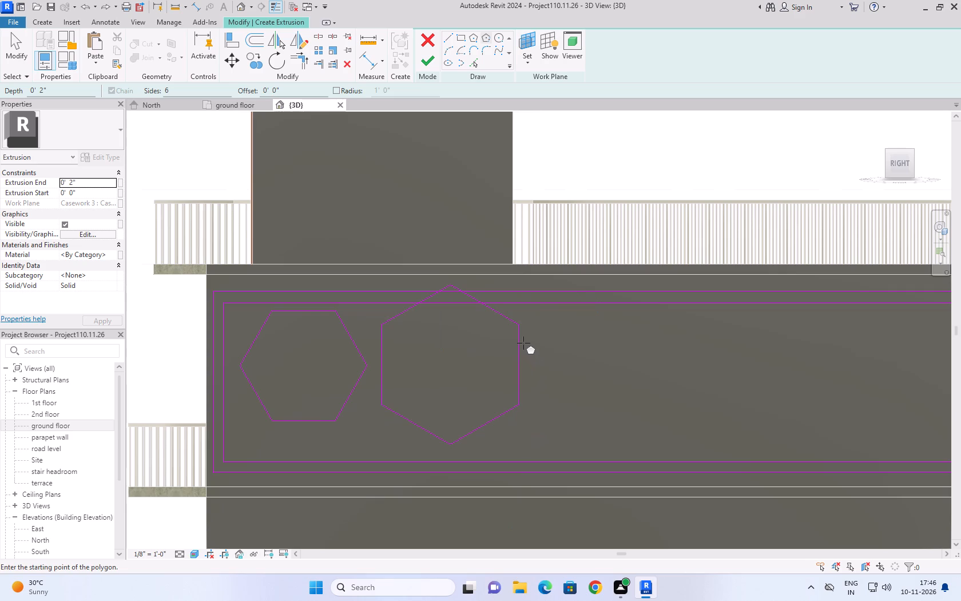
key("Escape")
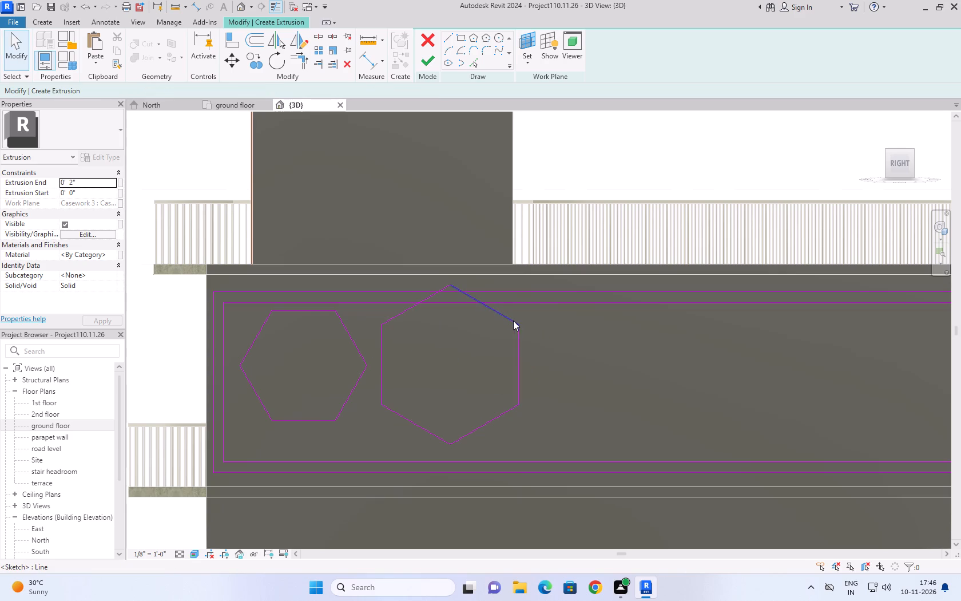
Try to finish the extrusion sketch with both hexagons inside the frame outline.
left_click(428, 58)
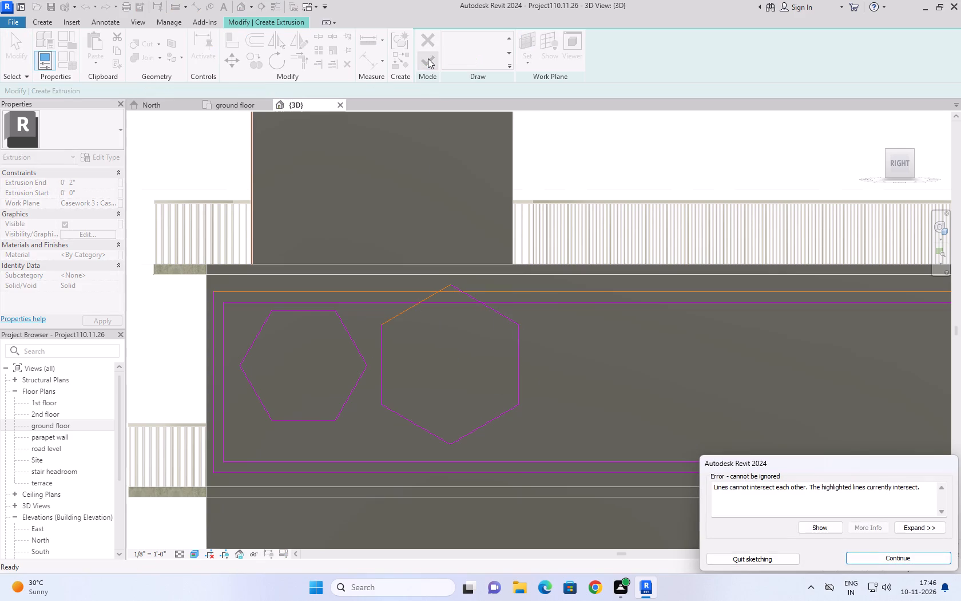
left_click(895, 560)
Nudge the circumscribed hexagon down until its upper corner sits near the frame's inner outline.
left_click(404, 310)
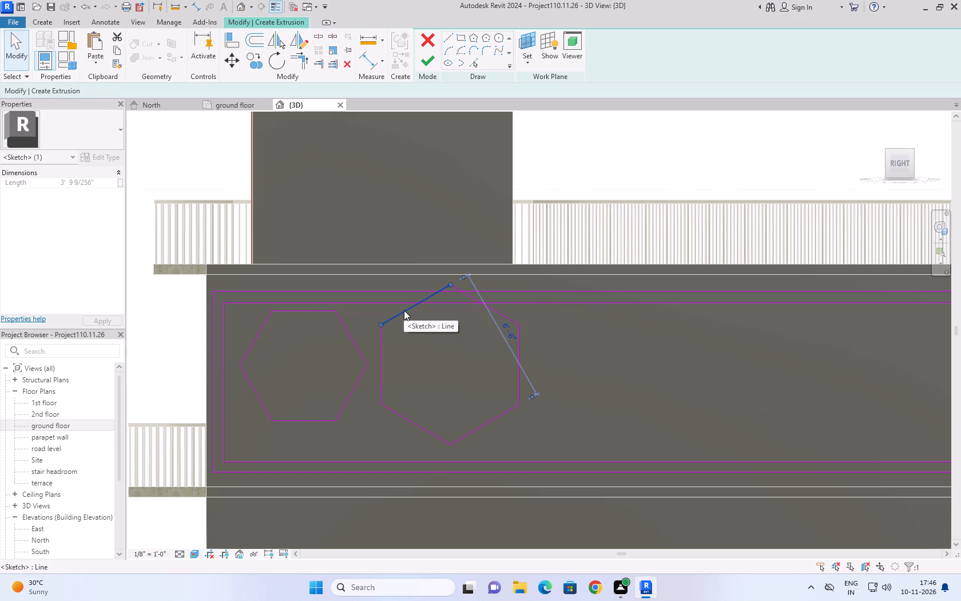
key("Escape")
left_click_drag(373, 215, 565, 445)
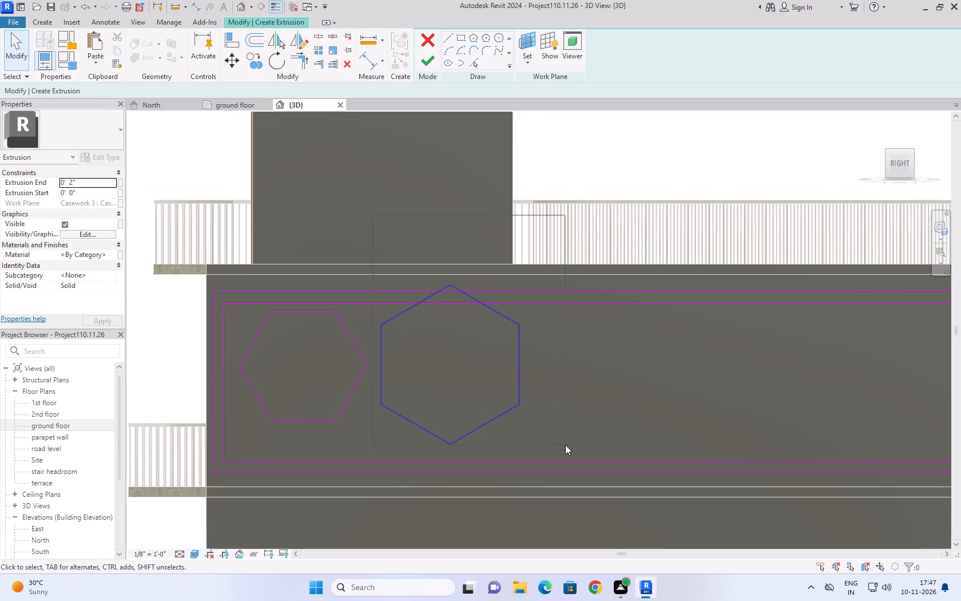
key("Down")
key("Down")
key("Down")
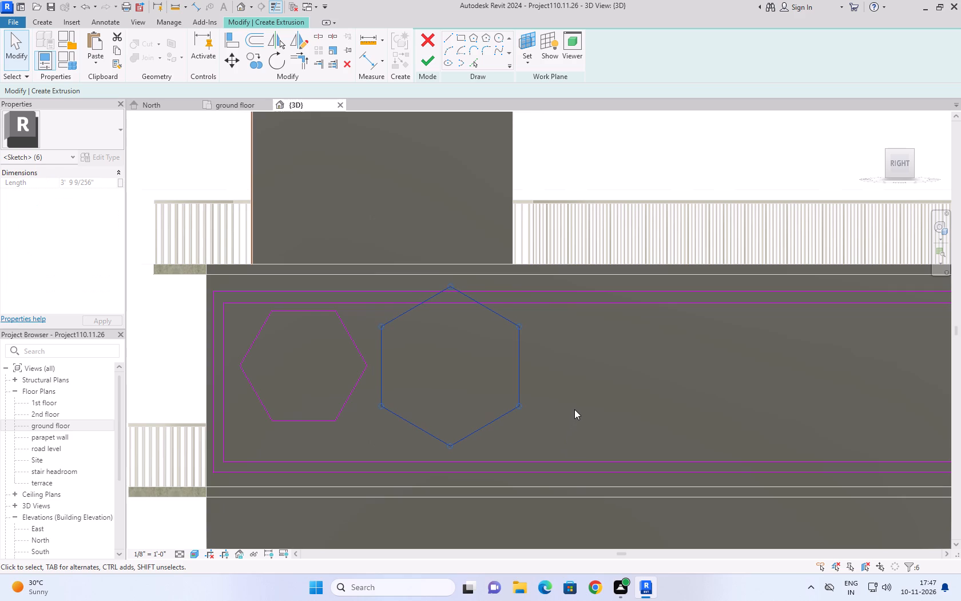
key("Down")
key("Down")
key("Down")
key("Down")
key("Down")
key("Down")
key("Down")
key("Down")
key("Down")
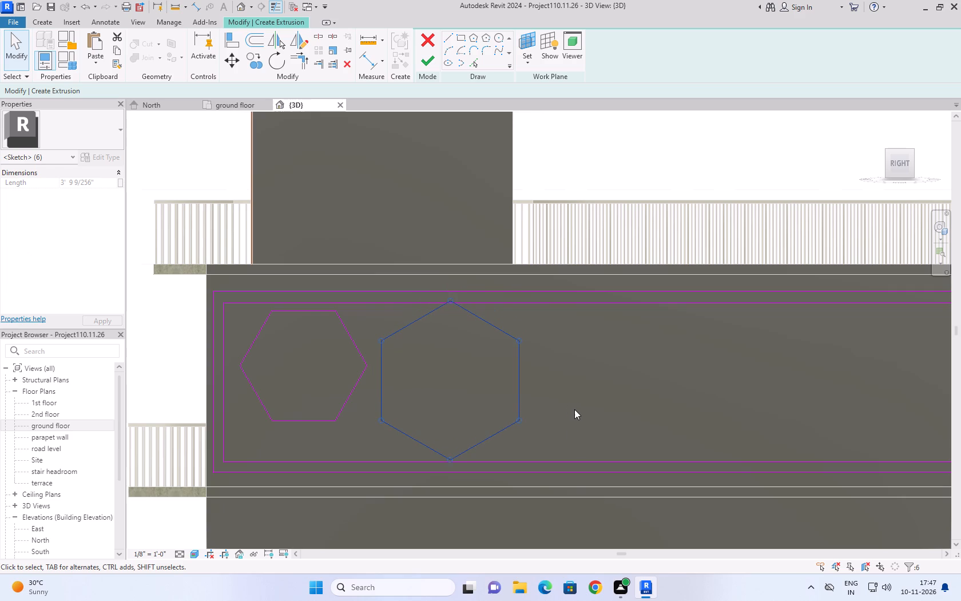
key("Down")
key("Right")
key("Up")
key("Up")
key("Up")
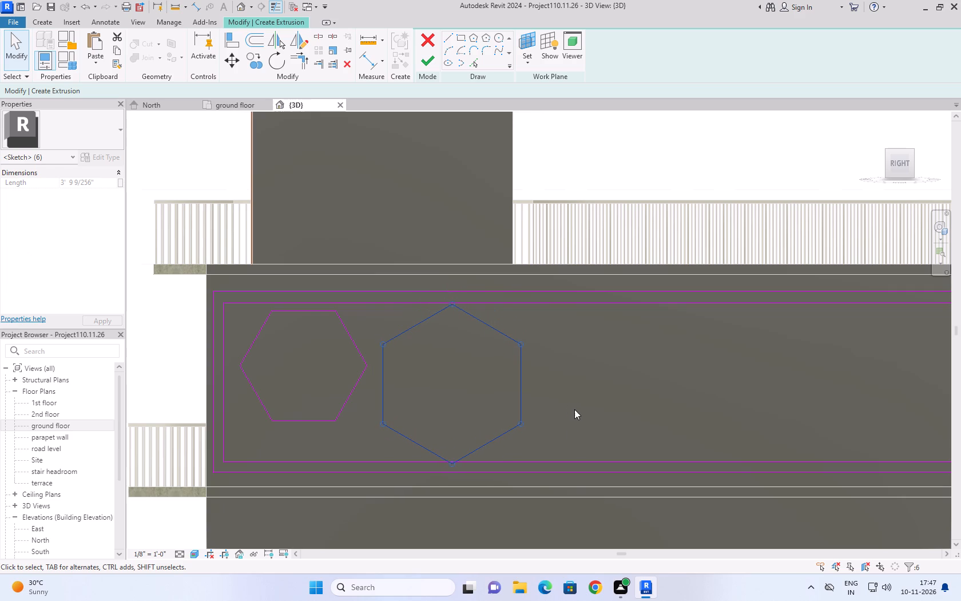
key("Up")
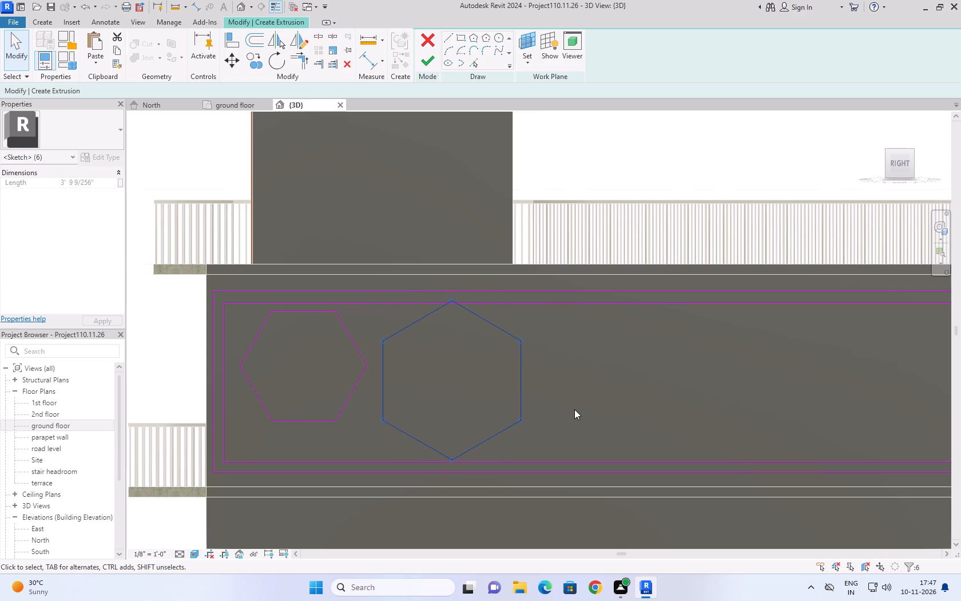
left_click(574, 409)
Delete all the sketch lines of the circumscribed hexagon beside the first hexagon.
left_click(501, 326)
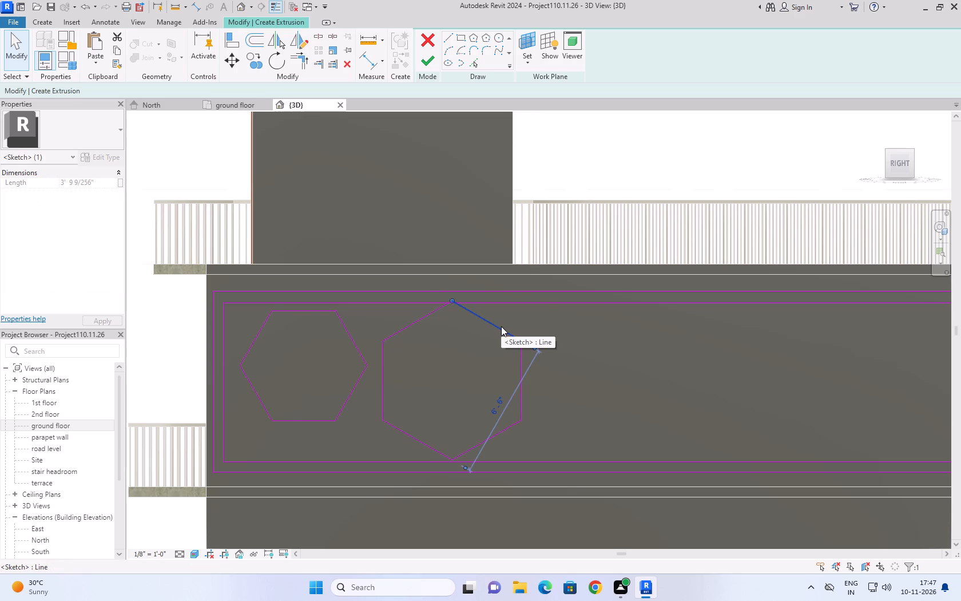
key("Delete")
left_click(521, 367)
key("Delete")
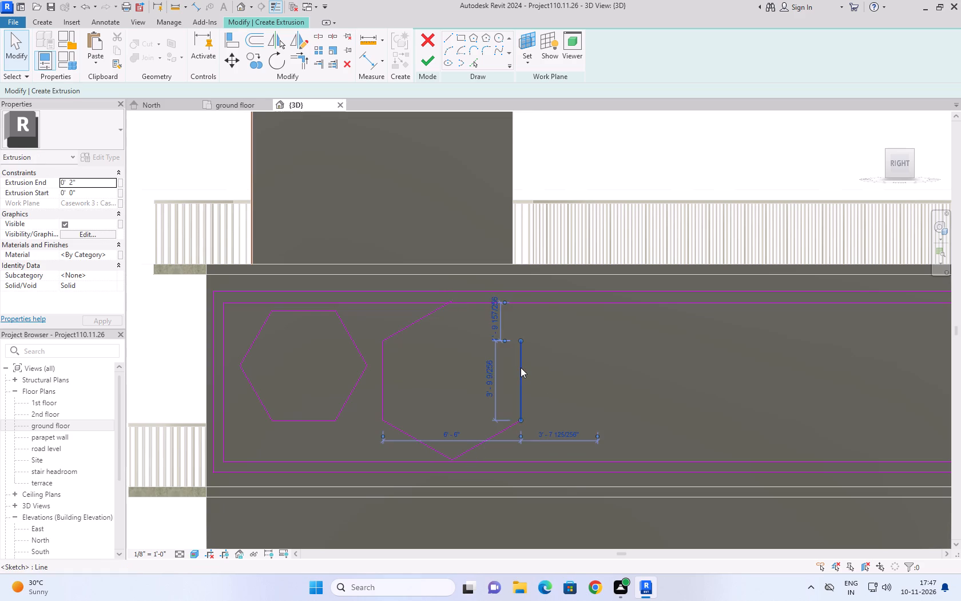
left_click_drag(369, 250, 548, 475)
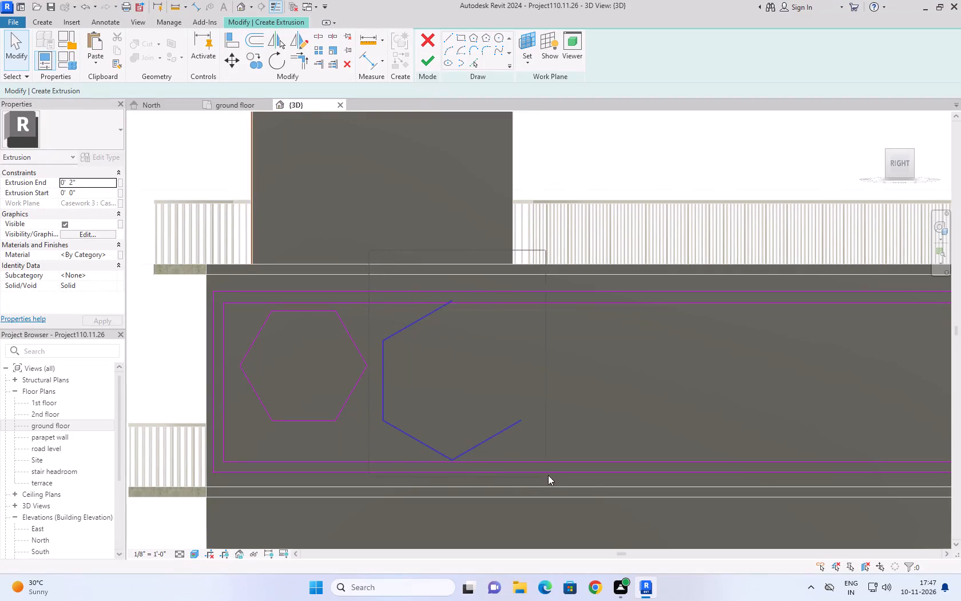
left_click_drag(548, 475, 561, 466)
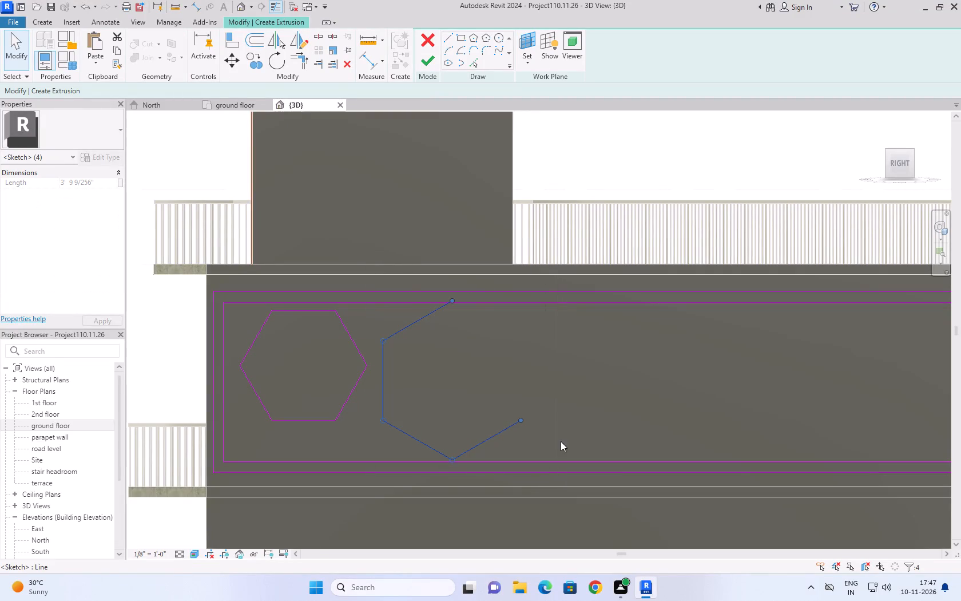
left_click(561, 434)
left_click_drag(354, 238, 385, 389)
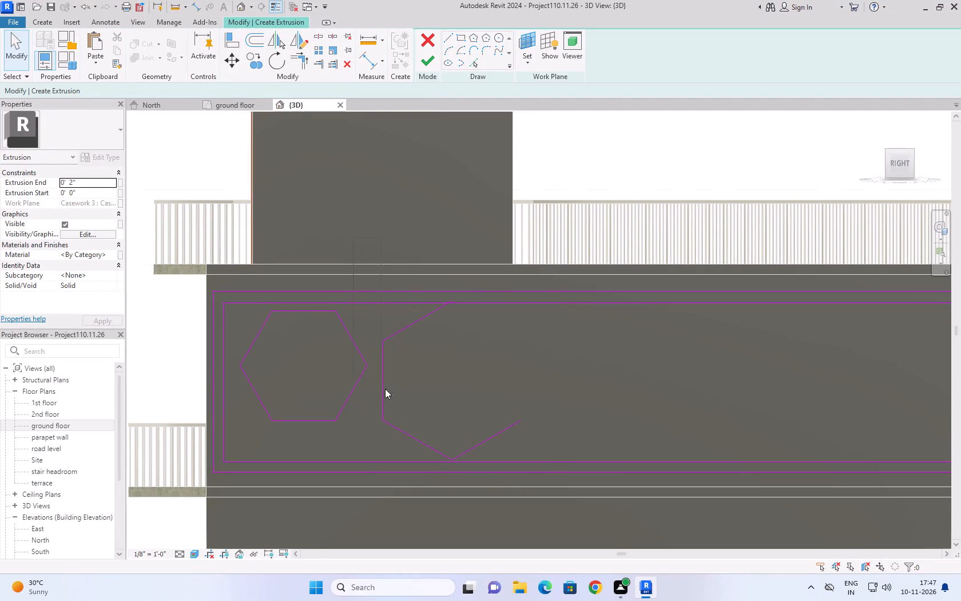
left_click_drag(385, 389, 571, 464)
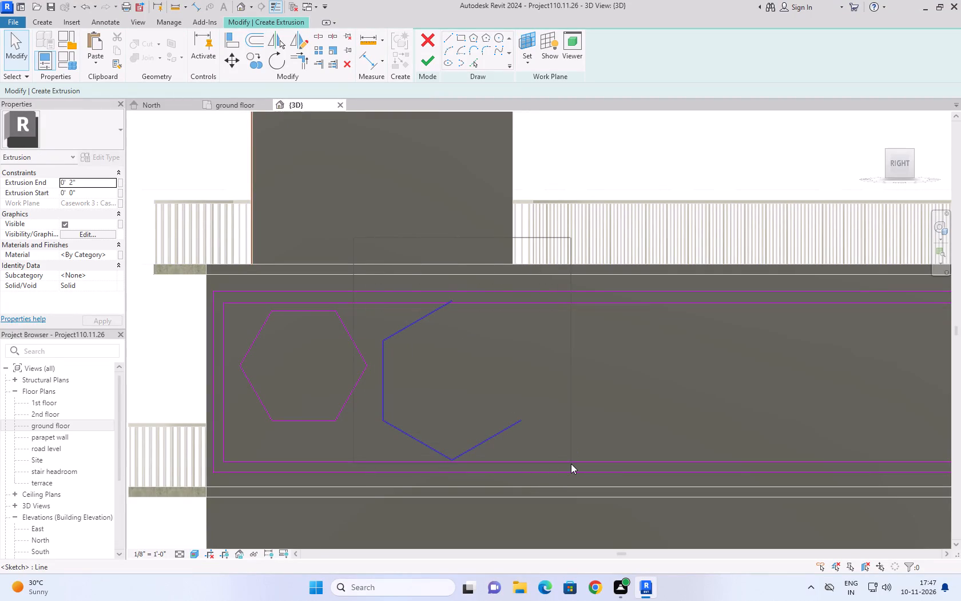
key("Delete")
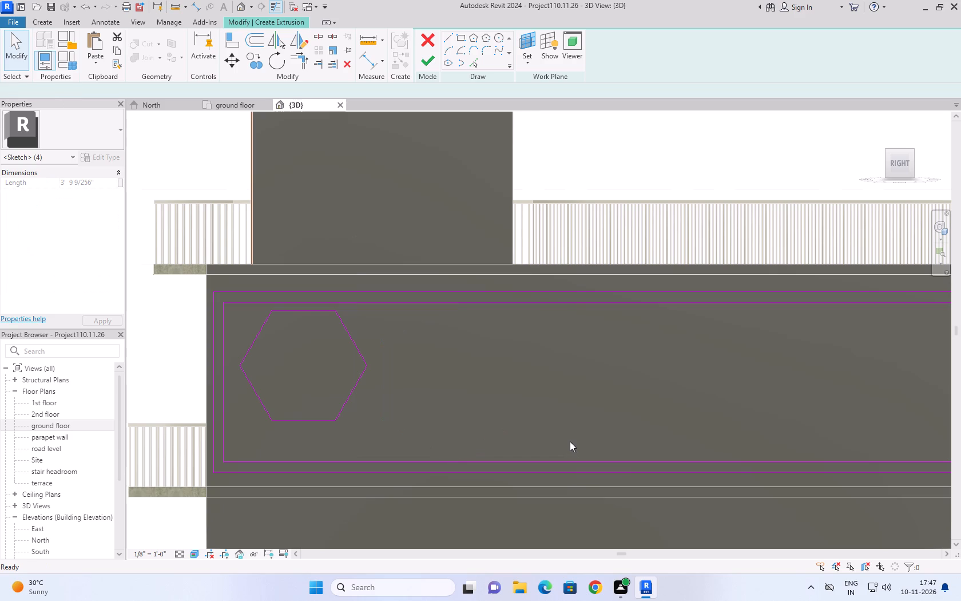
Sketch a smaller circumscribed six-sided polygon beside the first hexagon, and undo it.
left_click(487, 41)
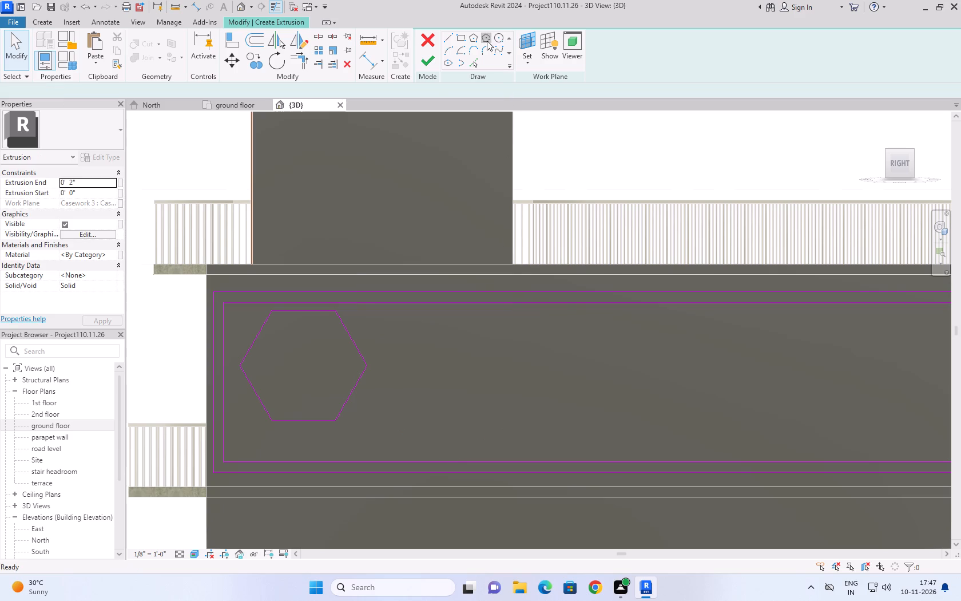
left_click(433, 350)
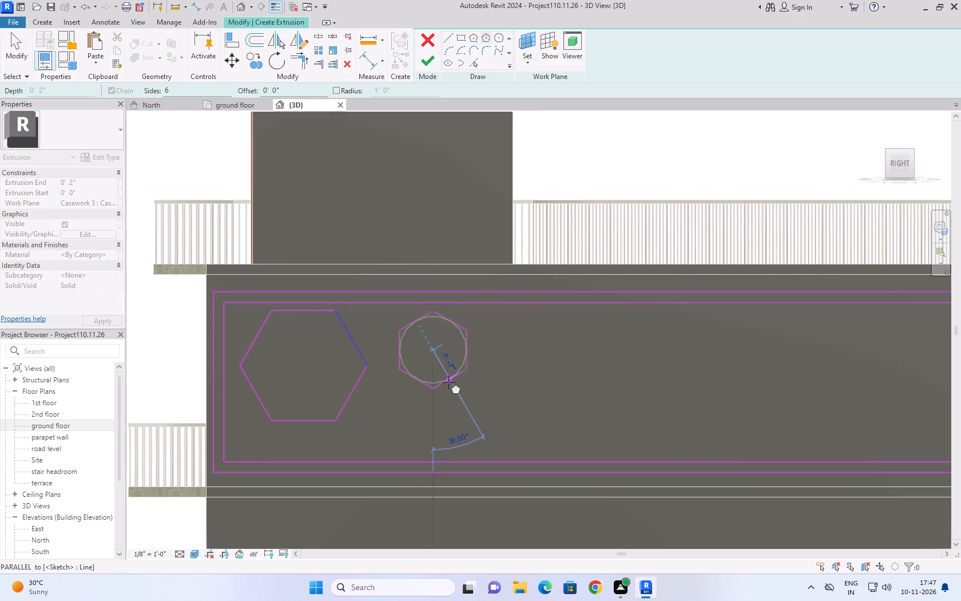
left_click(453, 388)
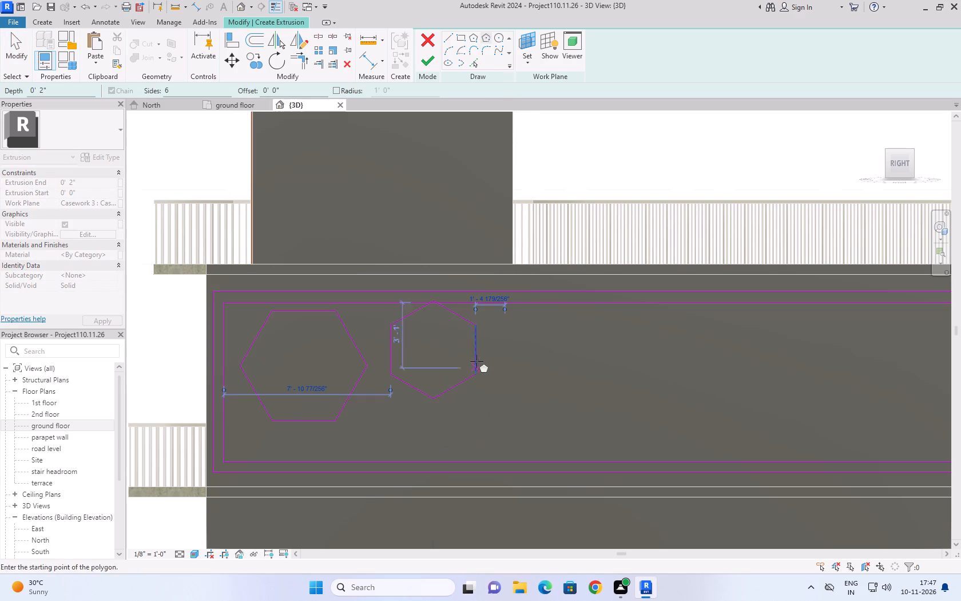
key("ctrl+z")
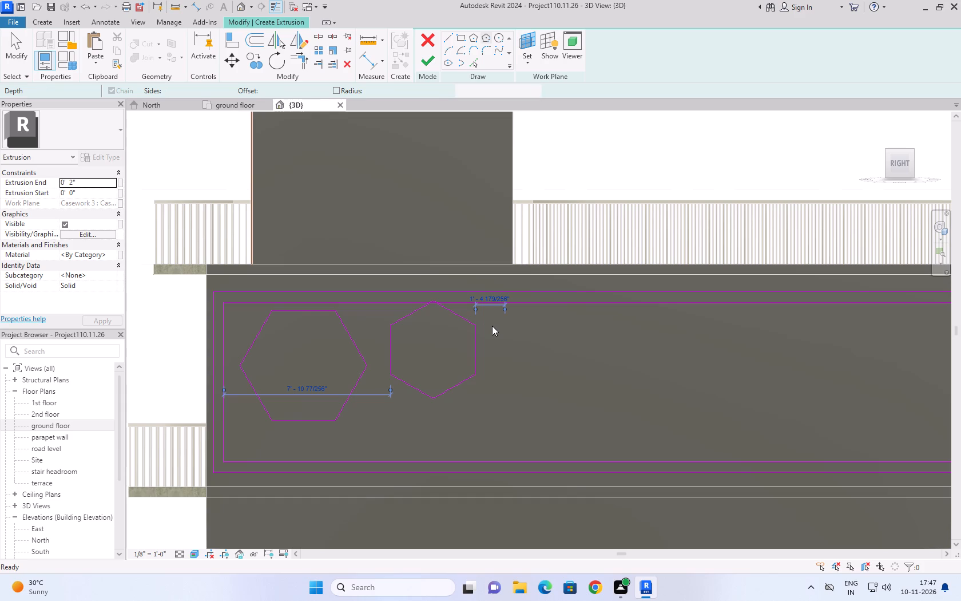
Sketch a circumscribed six-sided polygon with about a 1'-10" radius beside the first hexagon, inside the frame outline.
left_click(489, 41)
left_click(434, 352)
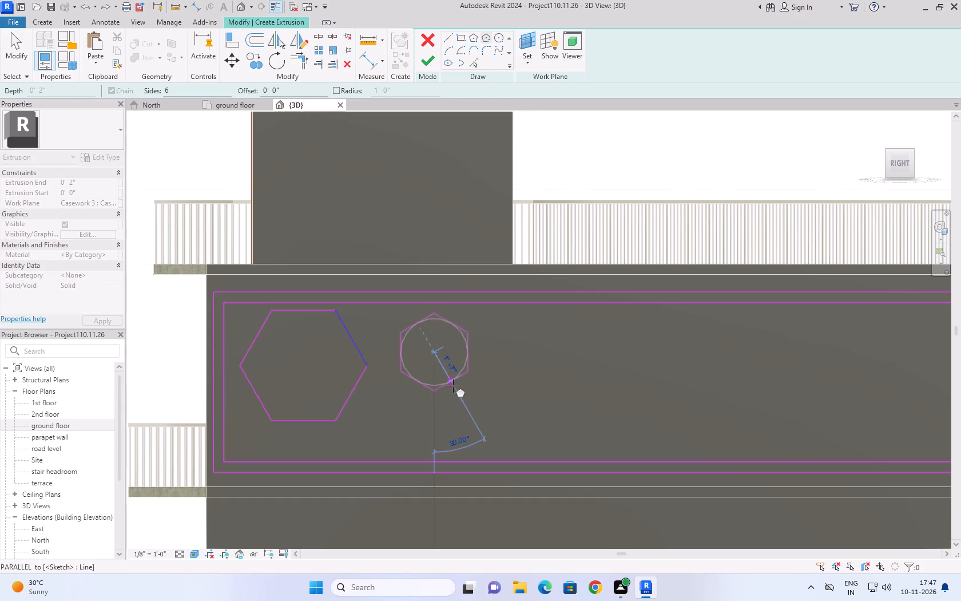
left_click(457, 383)
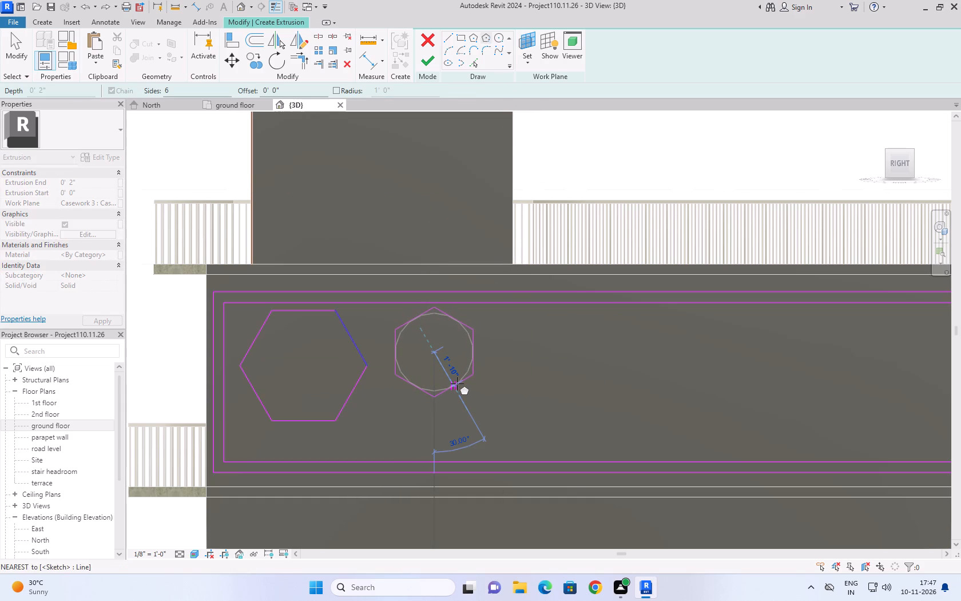
key("Escape")
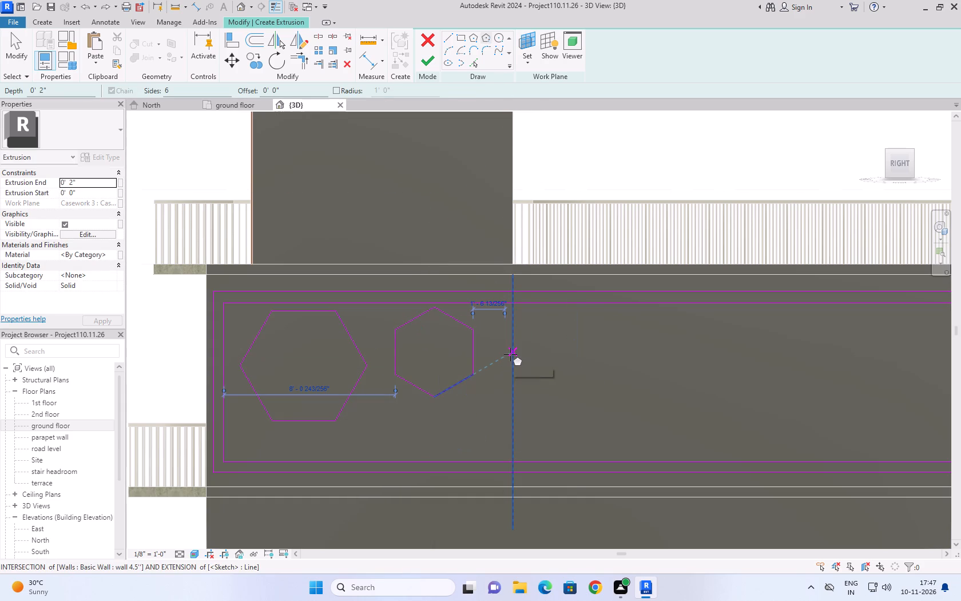
Finish the extrusion sketch with the frame and both hexagons, and complete the in-place casework model.
left_click(434, 65)
left_click(628, 39)
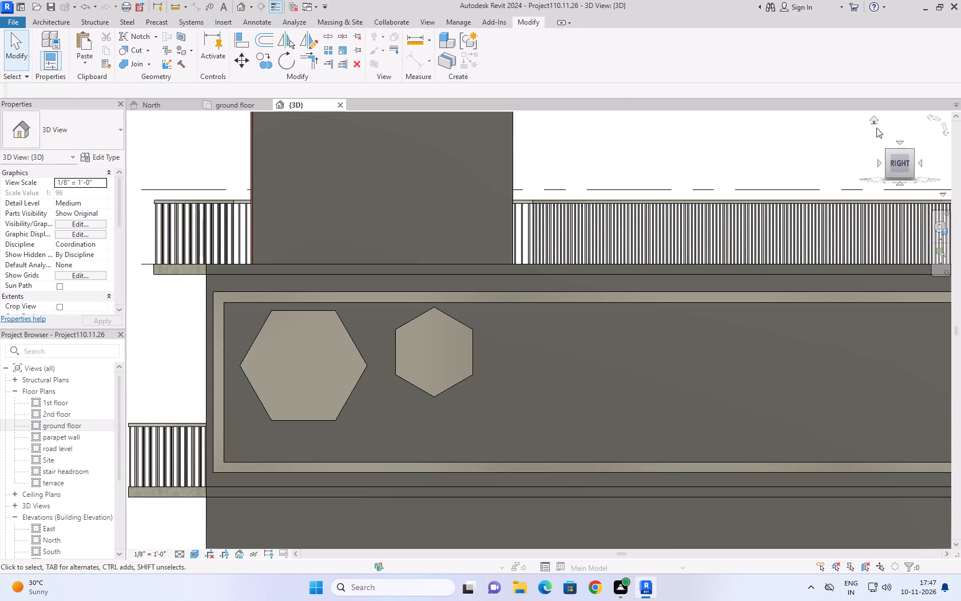
Examine the 2nd floor frame and its two hexagons on the right side wall in the isometric home view.
left_click(876, 123)
scroll(655, 402, "up", 3)
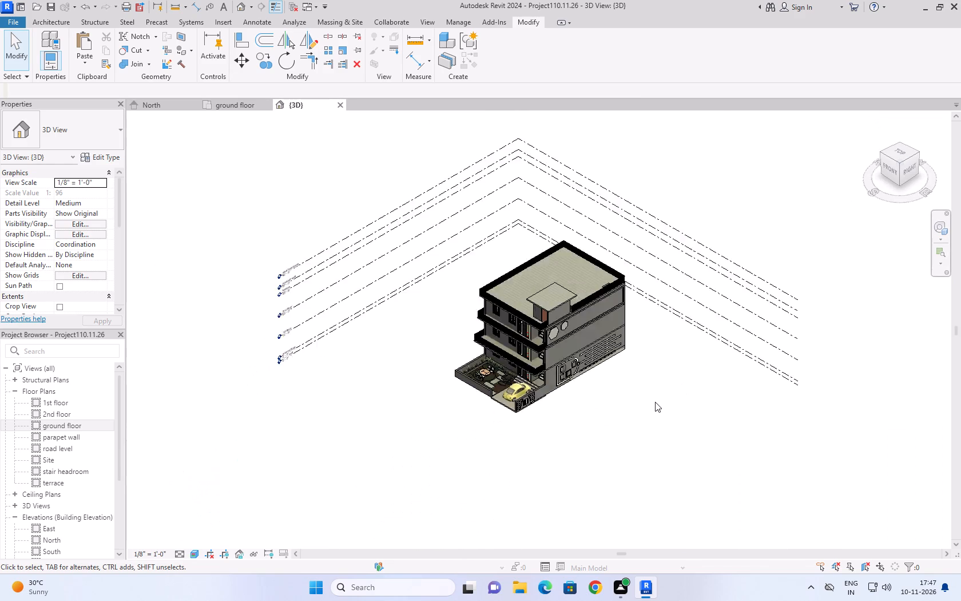
scroll(655, 402, "up", 1)
left_click(569, 406)
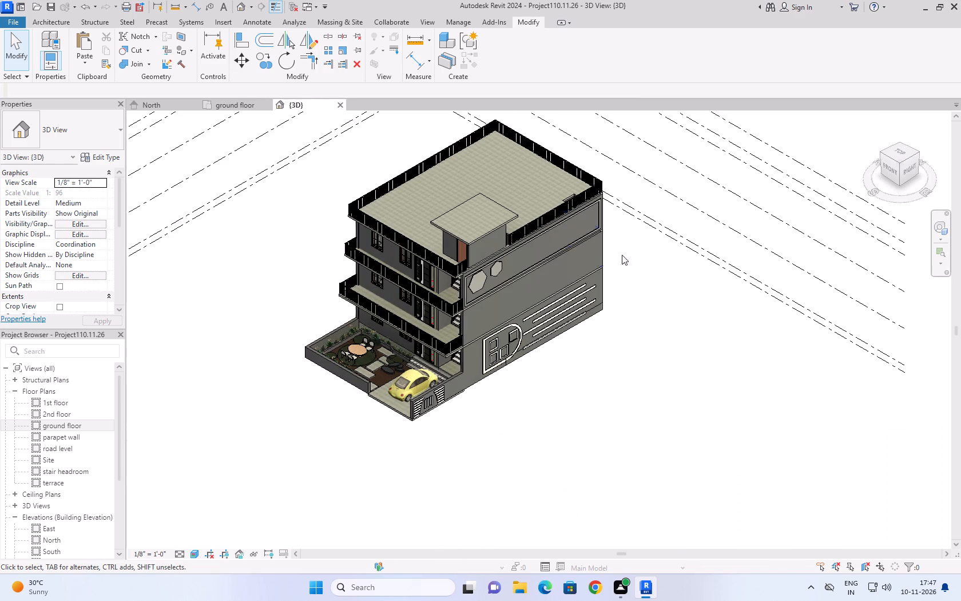
scroll(586, 248, "up", 4)
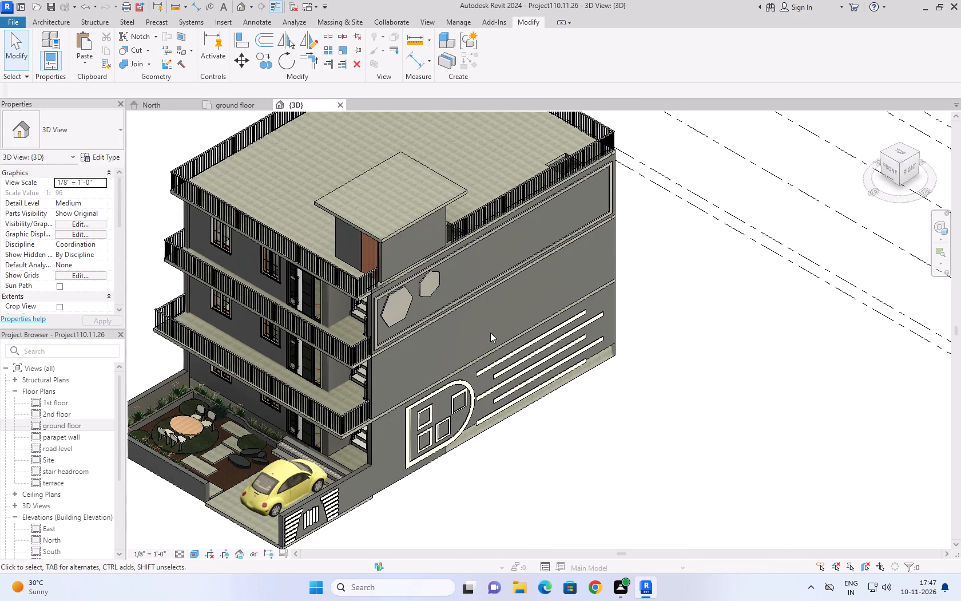
scroll(414, 317, "up", 4)
scroll(424, 328, "down", 4)
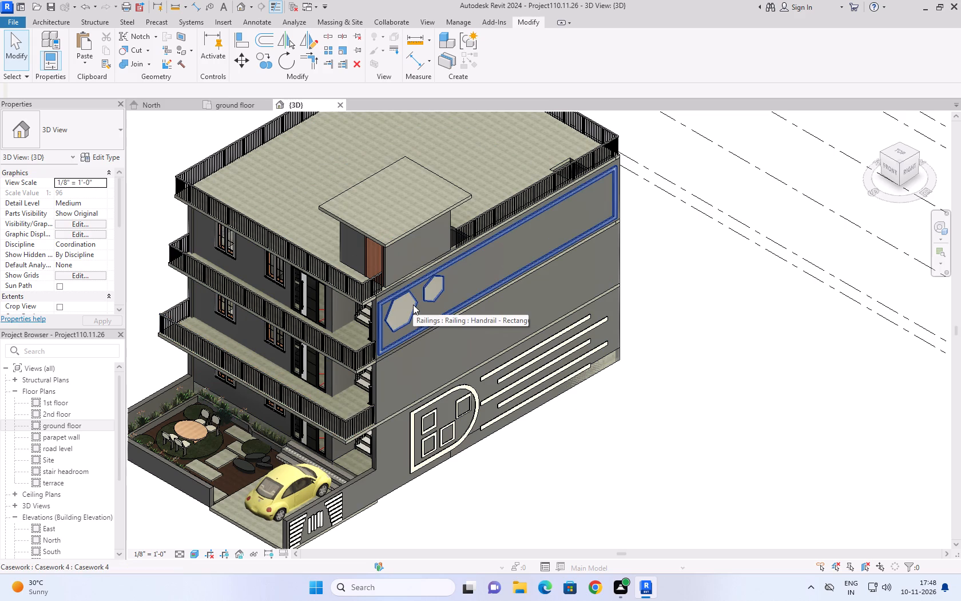
scroll(429, 299, "up", 8)
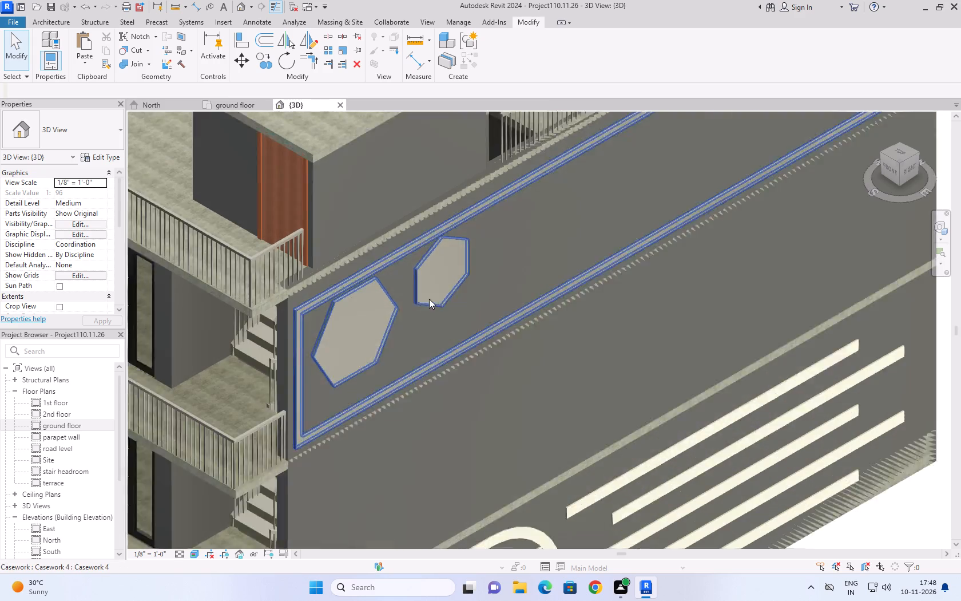
Reopen the 2nd floor casework with the frame and hexagons for in-place editing.
left_click(434, 246)
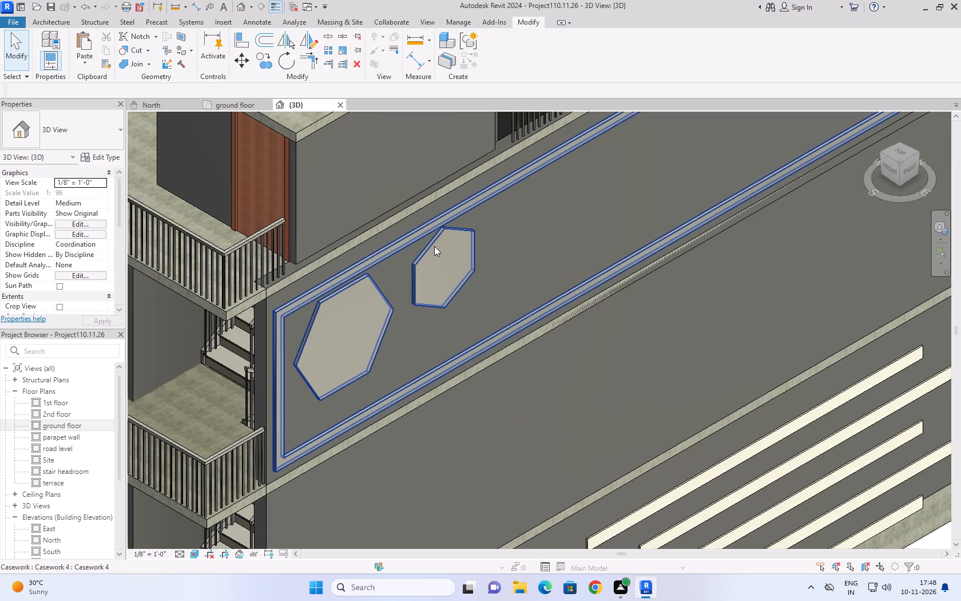
left_click(499, 59)
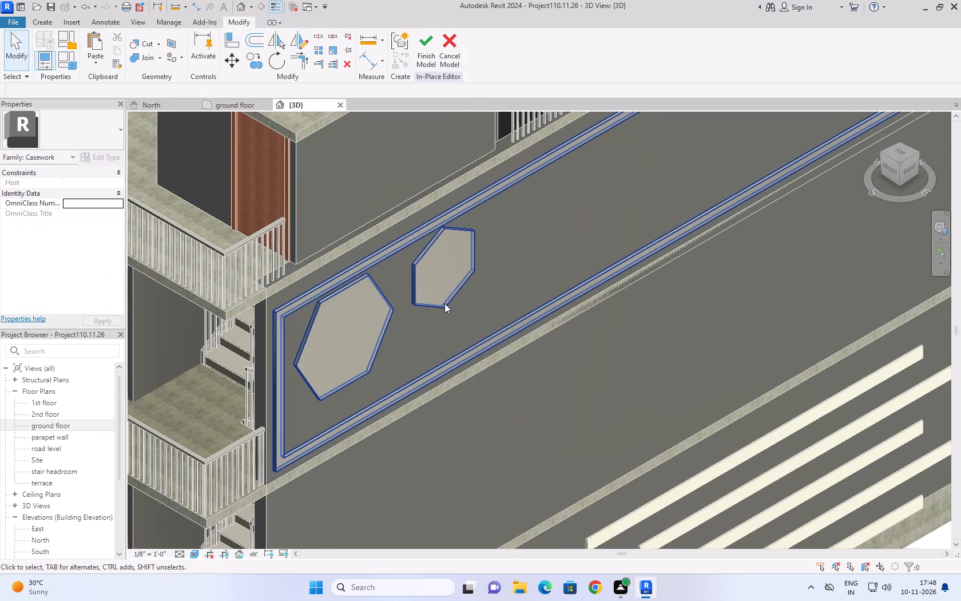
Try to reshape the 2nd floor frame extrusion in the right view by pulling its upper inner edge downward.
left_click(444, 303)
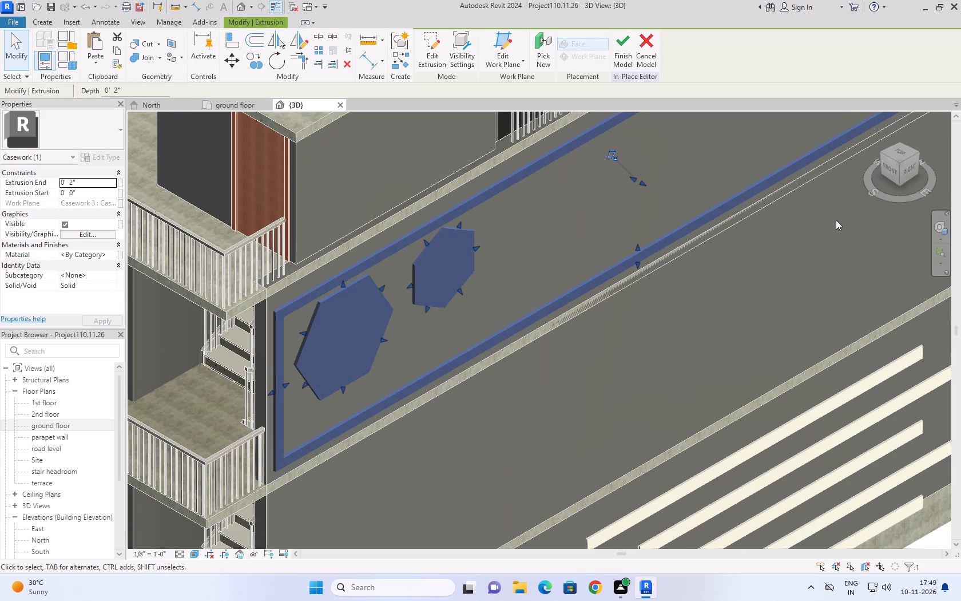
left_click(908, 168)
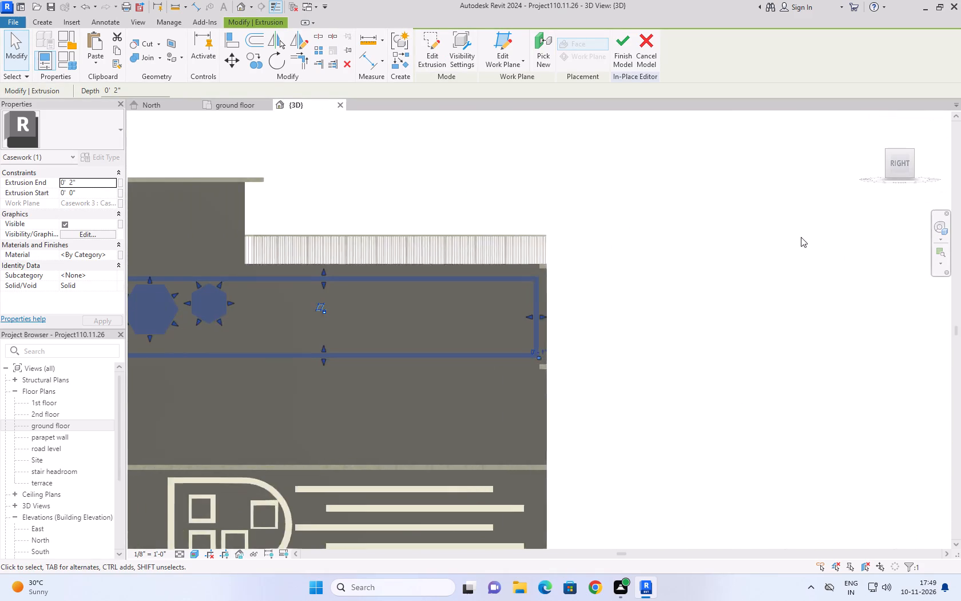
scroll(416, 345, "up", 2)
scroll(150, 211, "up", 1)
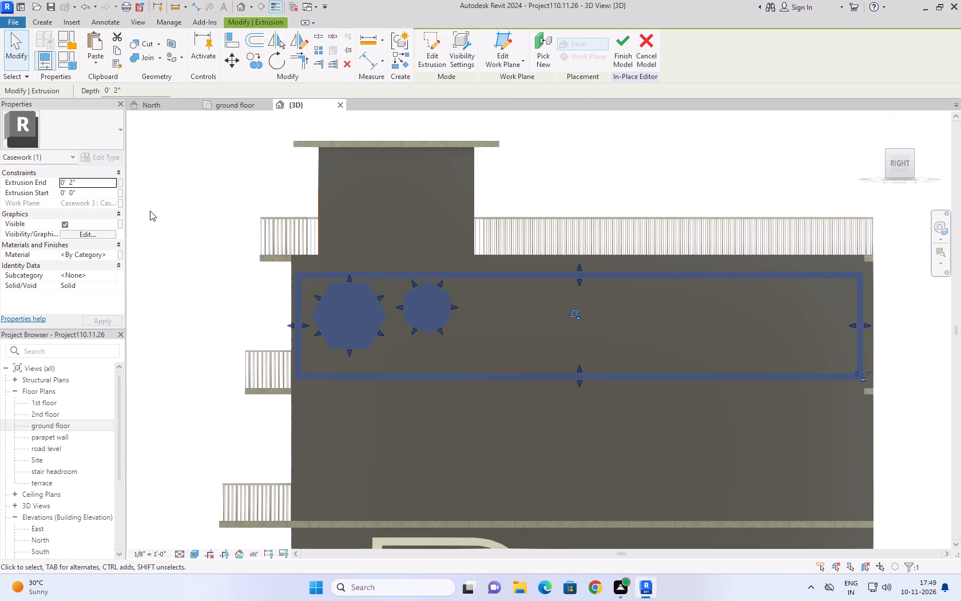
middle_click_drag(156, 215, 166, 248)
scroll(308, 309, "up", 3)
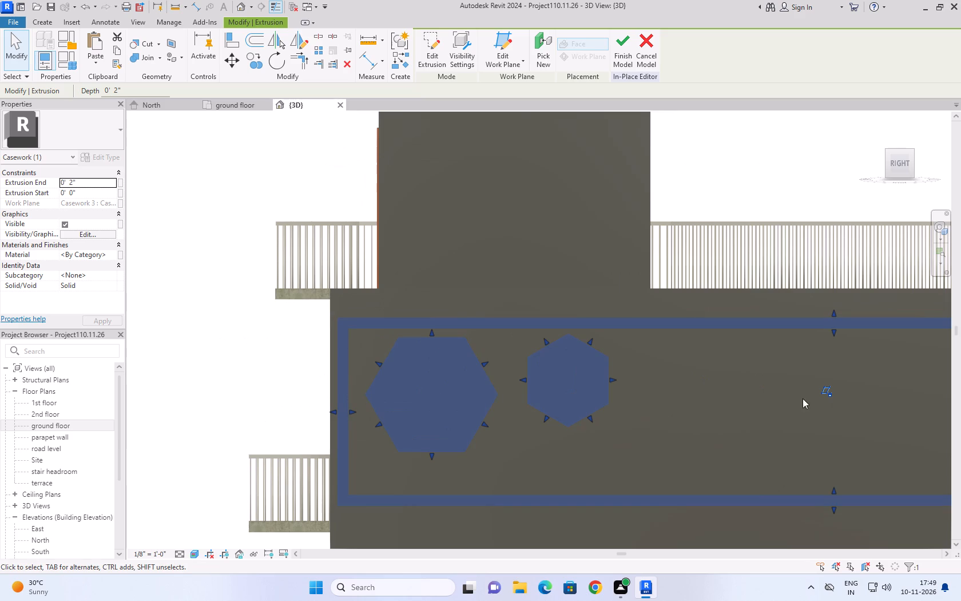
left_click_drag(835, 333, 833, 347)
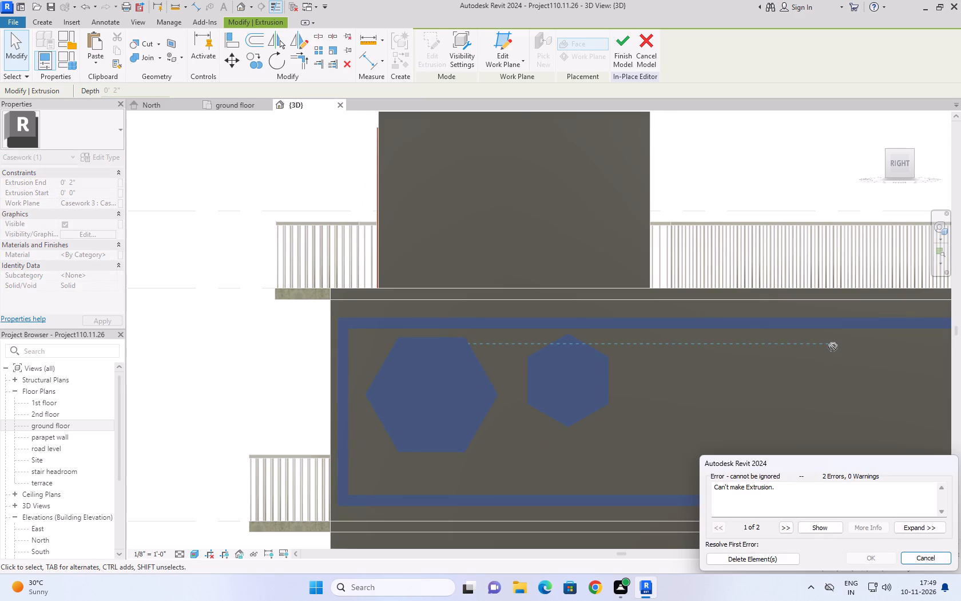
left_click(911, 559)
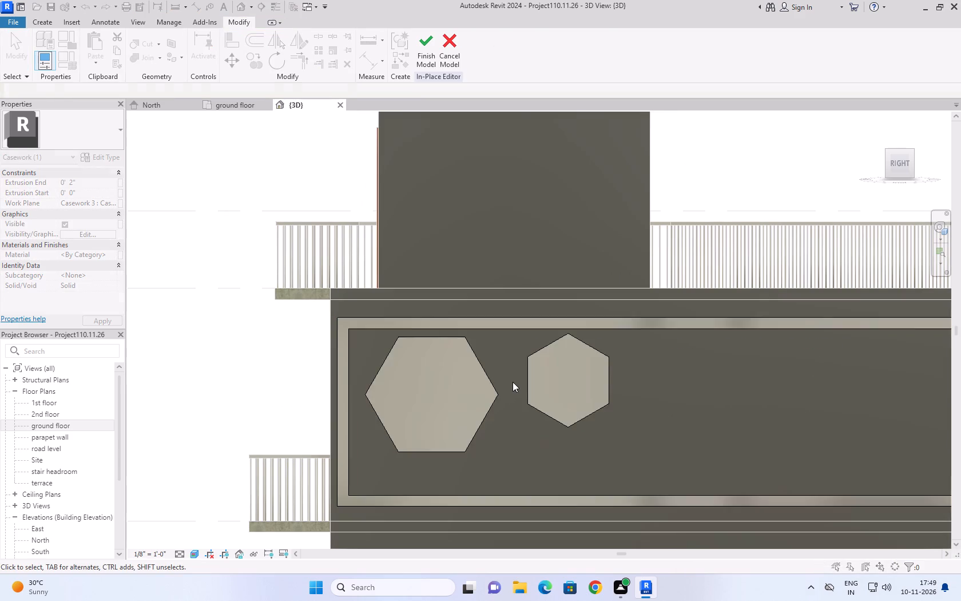
Open the frame extrusion's sketch for editing and delete both hexagons inside the frame outline.
scroll(513, 382, "down", 3)
left_click(568, 359)
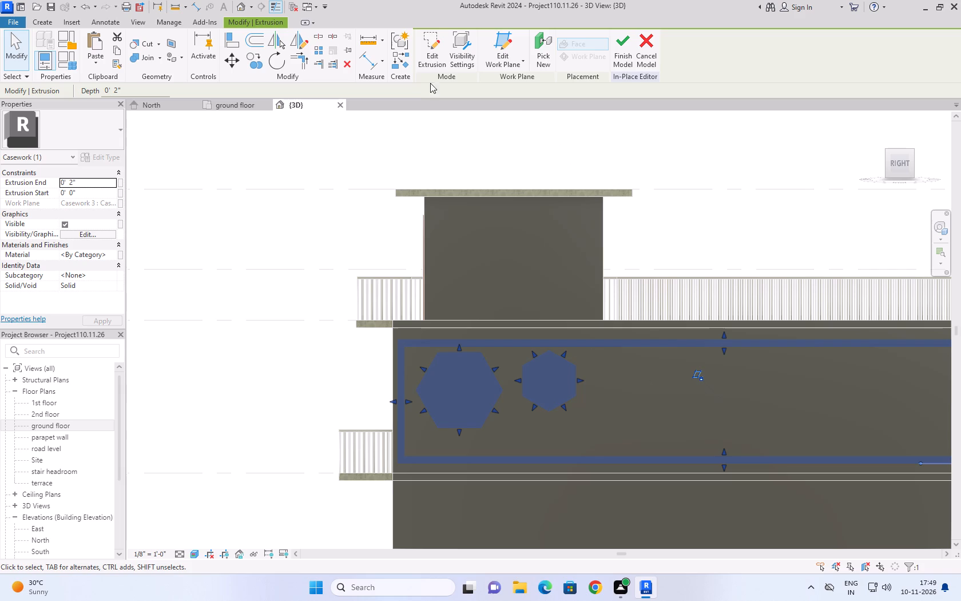
left_click(420, 62)
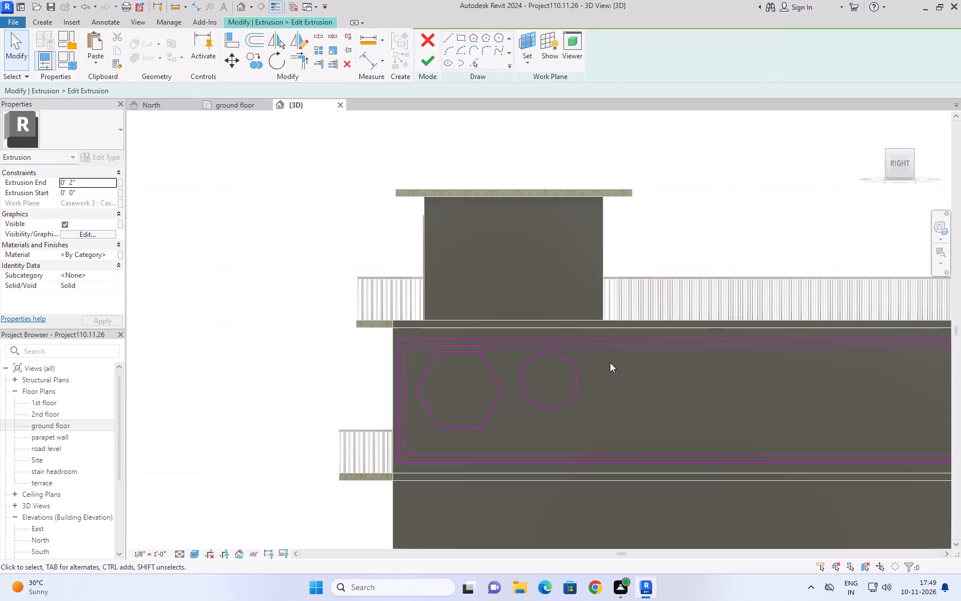
left_click_drag(588, 365, 508, 402)
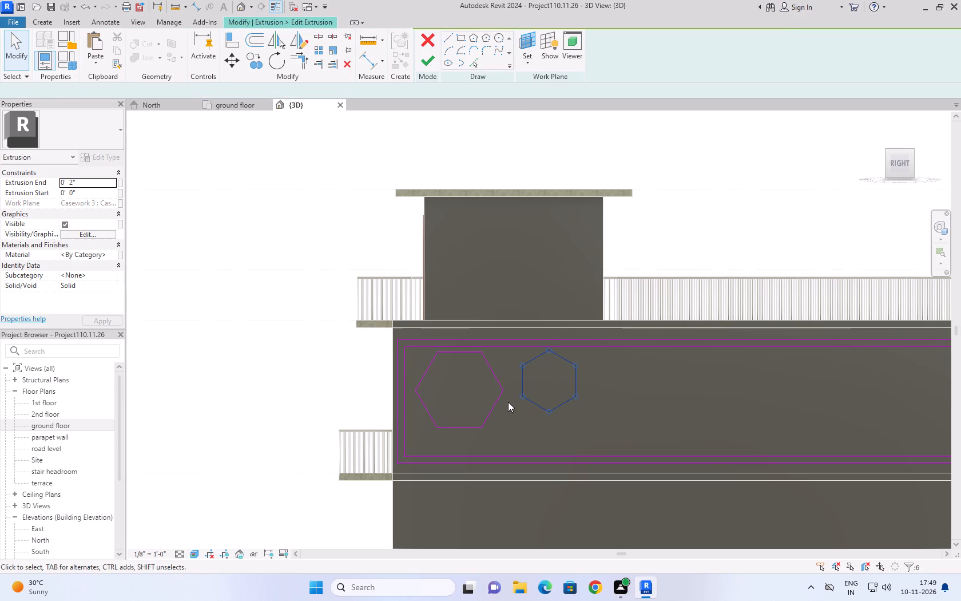
key("Delete")
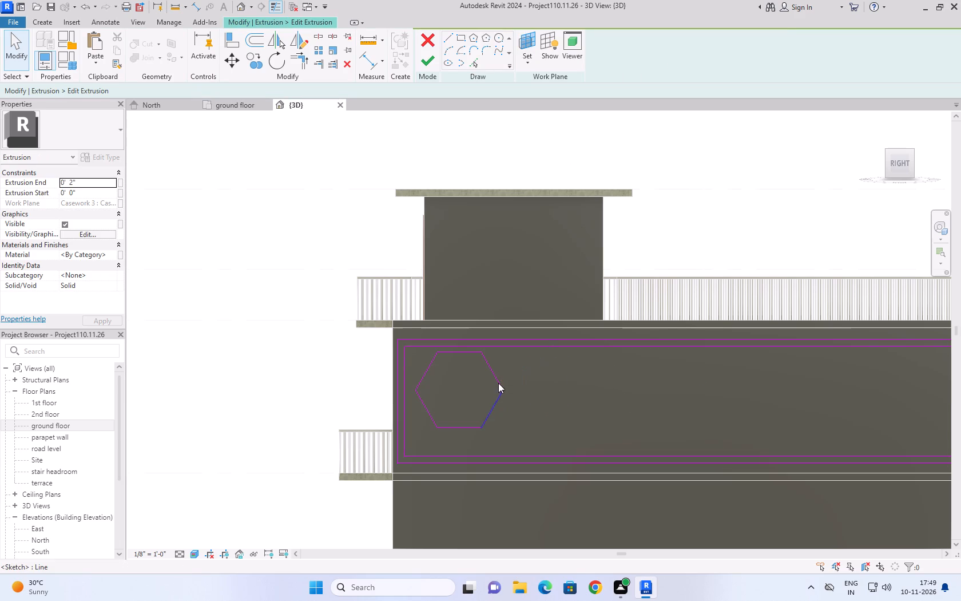
left_click_drag(508, 363, 427, 422)
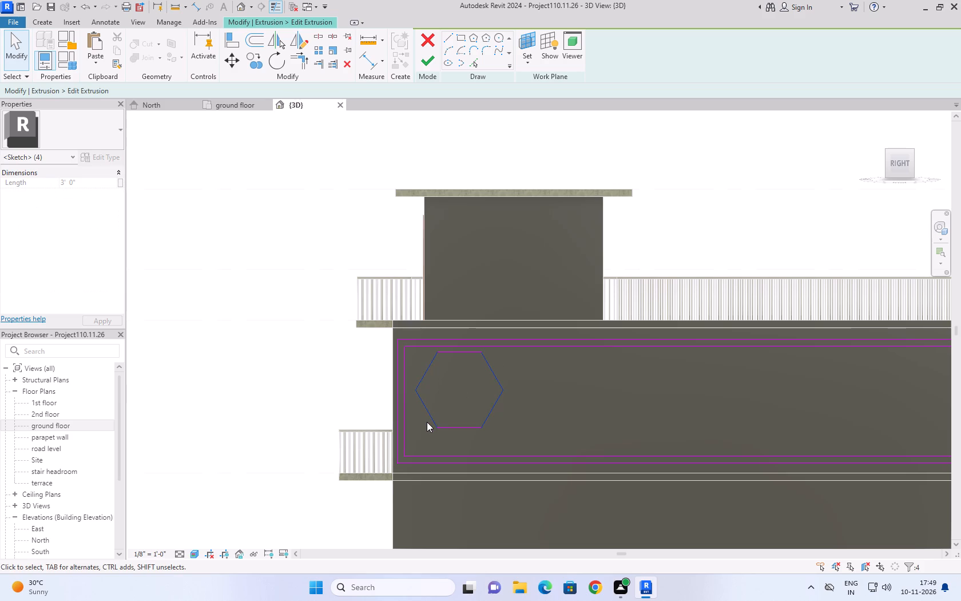
key("Delete")
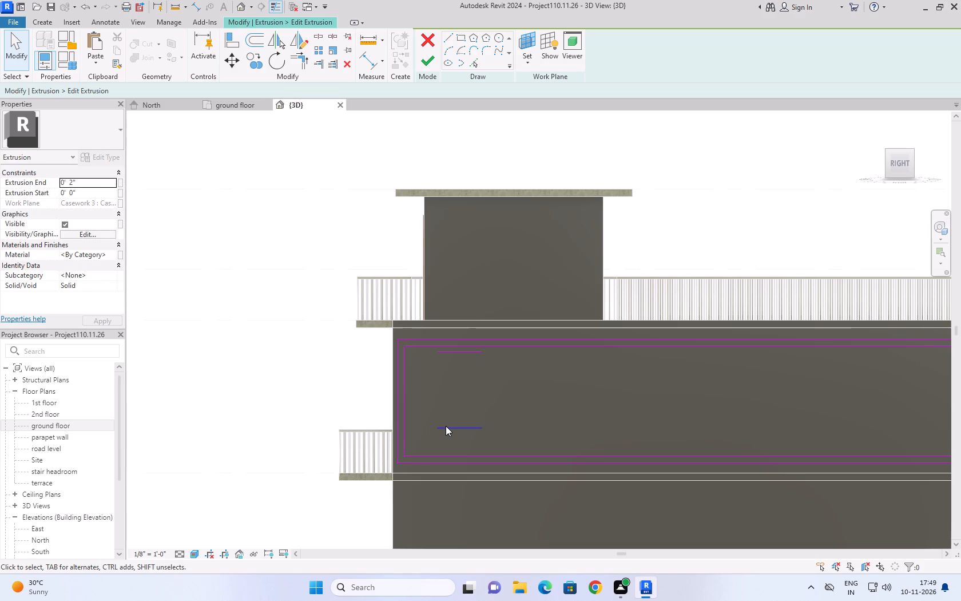
left_click(446, 426)
key("Delete")
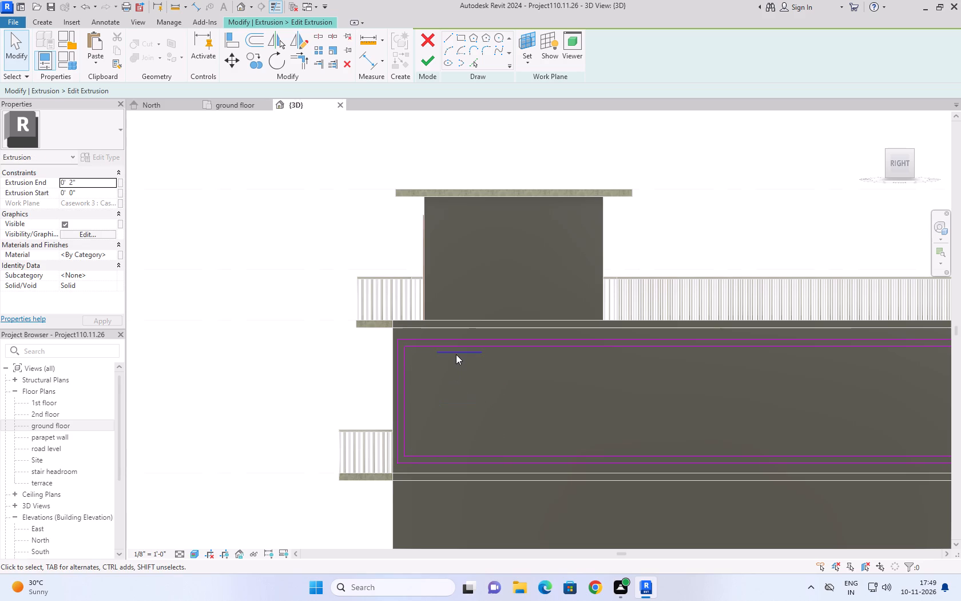
left_click(456, 354)
key("Delete")
Move the frame's upper inner line downward and set its offset from the upper outer line to 2'.
scroll(568, 377, "down", 1)
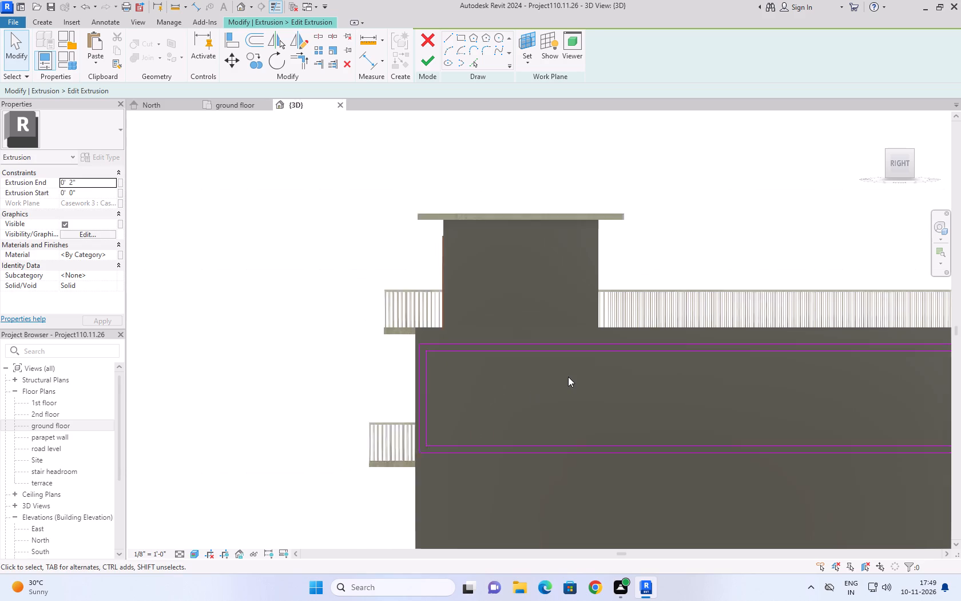
scroll(568, 377, "down", 1)
left_click(632, 355)
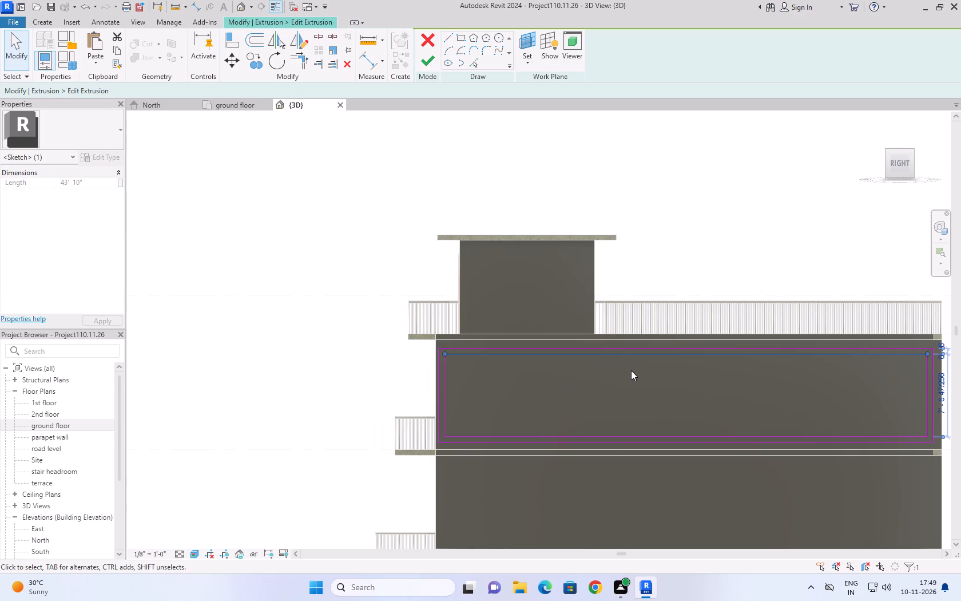
key("Down")
key("Down")
key("Down")
key("Down")
key("Down")
key("Down")
key("Down")
key("Down")
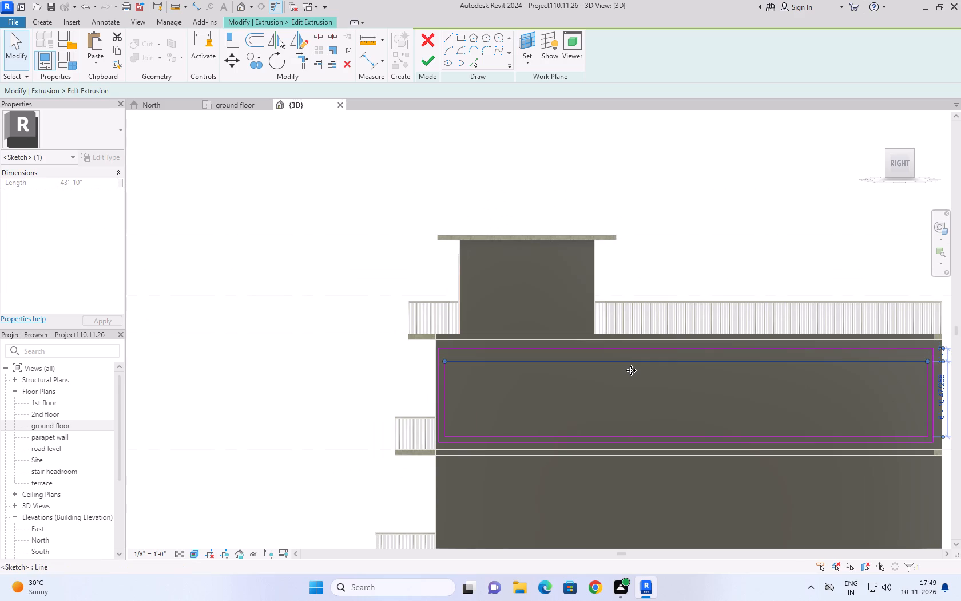
key("Down")
key("Down")
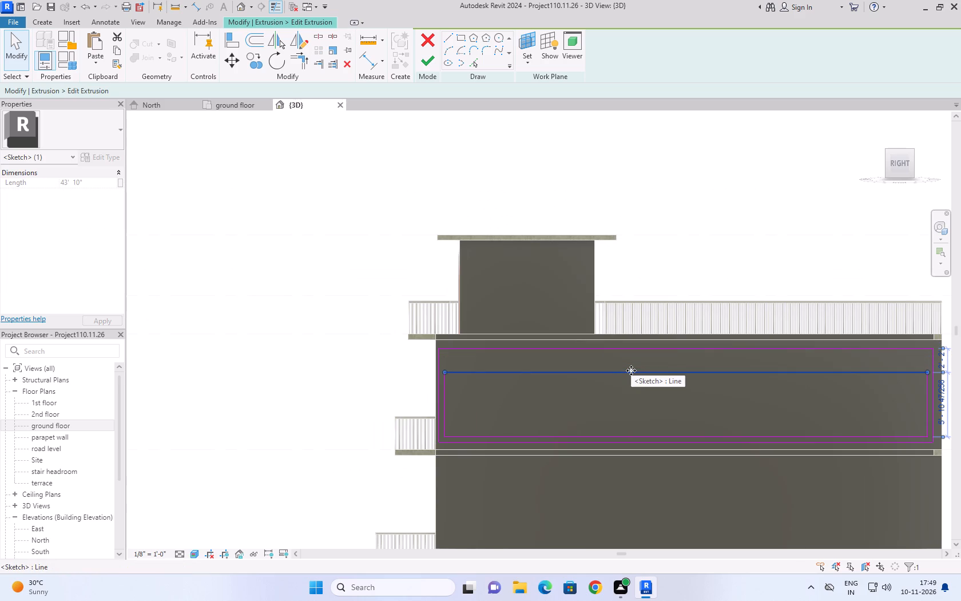
middle_click_drag(718, 375, 478, 400)
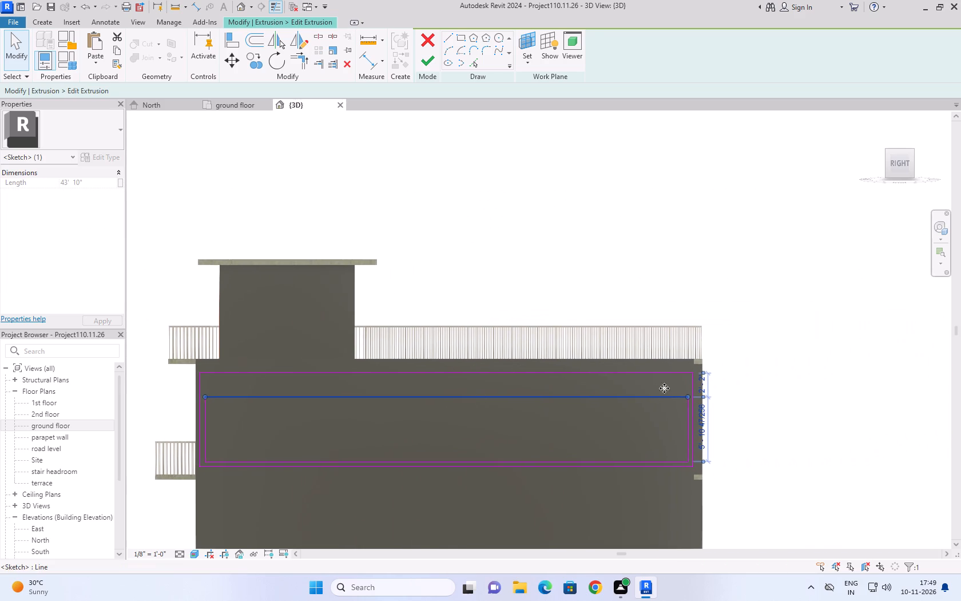
scroll(679, 384, "up", 7)
left_click(750, 378)
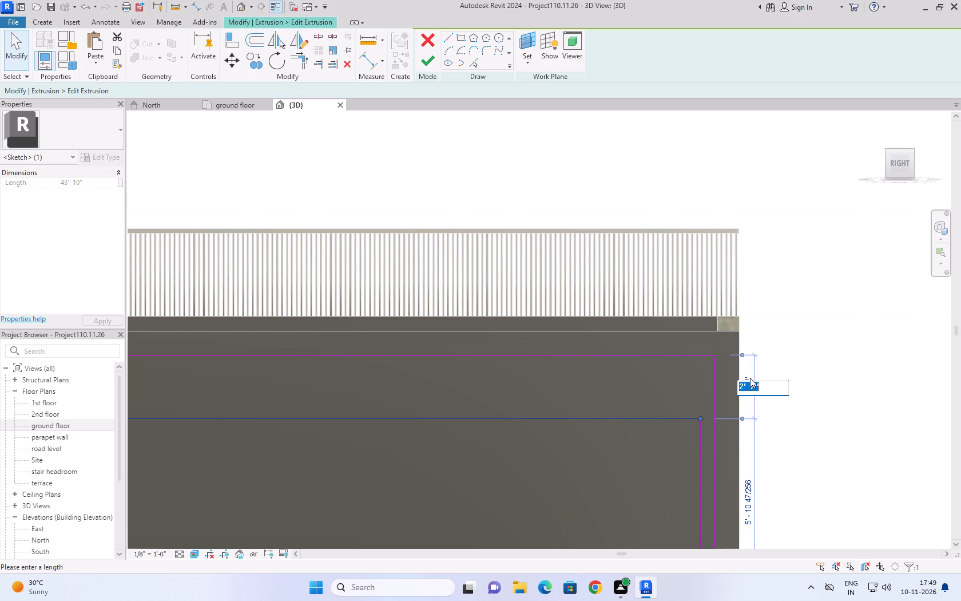
type("2'")
left_click(795, 312)
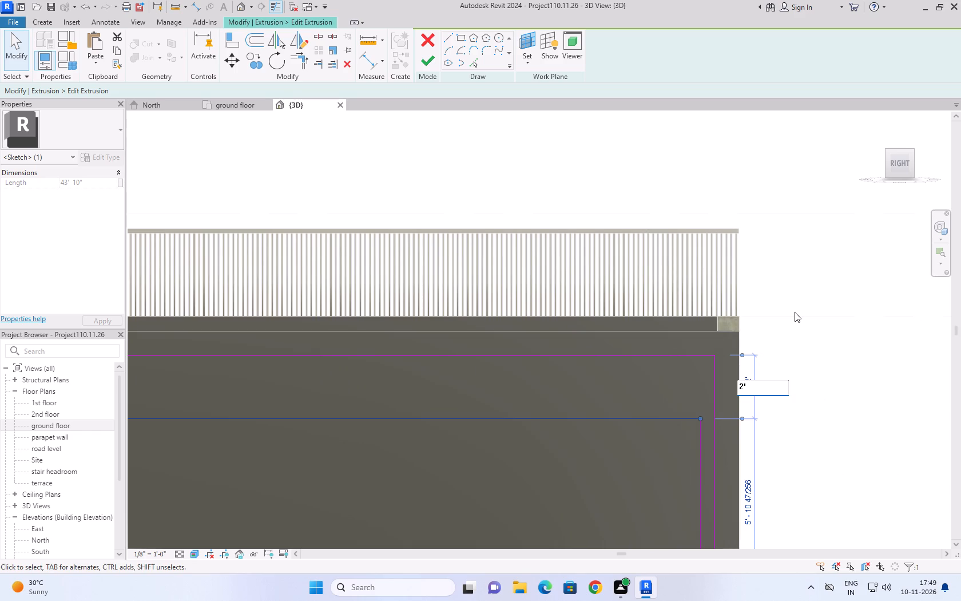
Set the offset of the frame's left inner line from the left outer line to 2'.
scroll(795, 312, "down", 7)
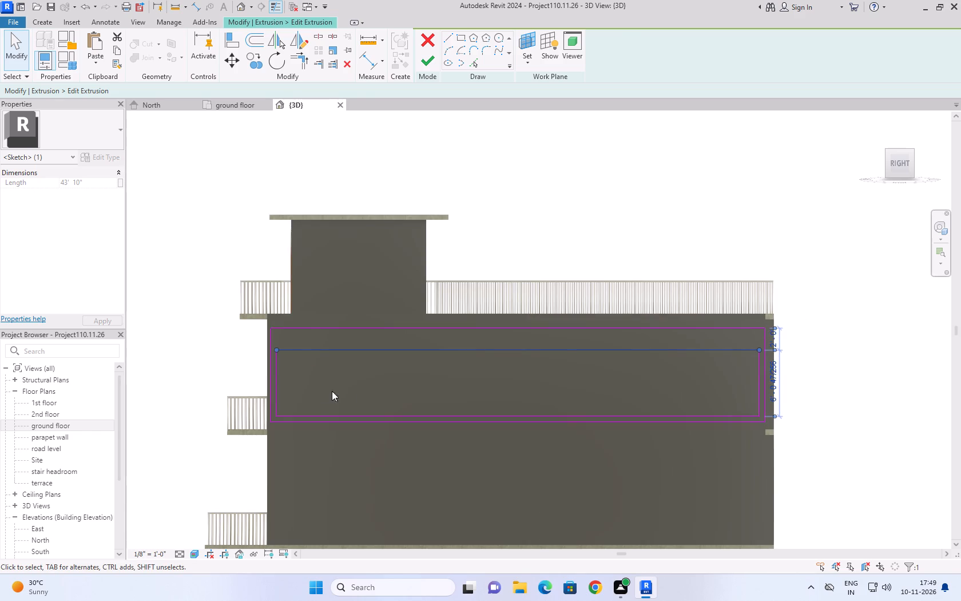
left_click(276, 373)
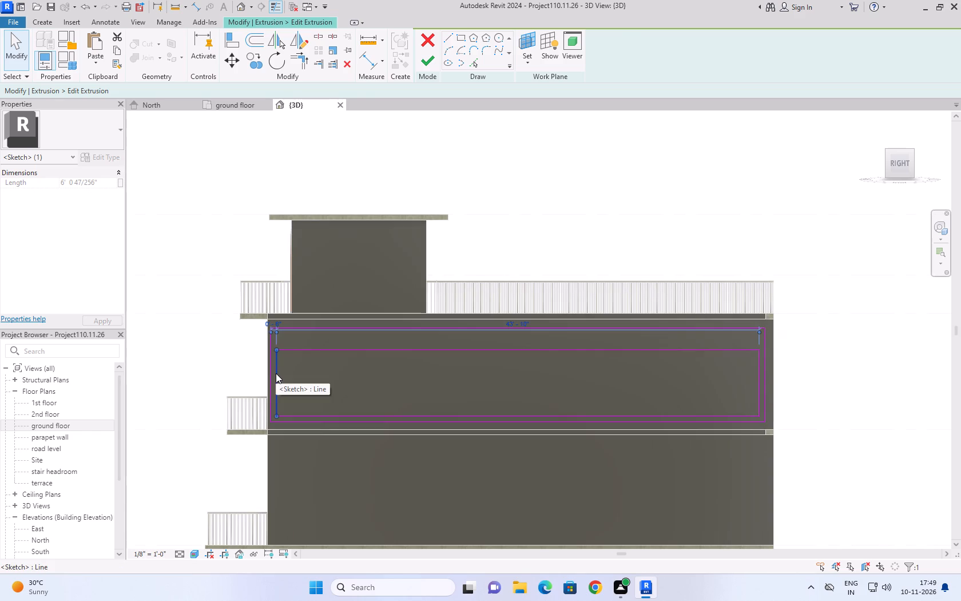
scroll(276, 373, "up", 4)
left_click(269, 288)
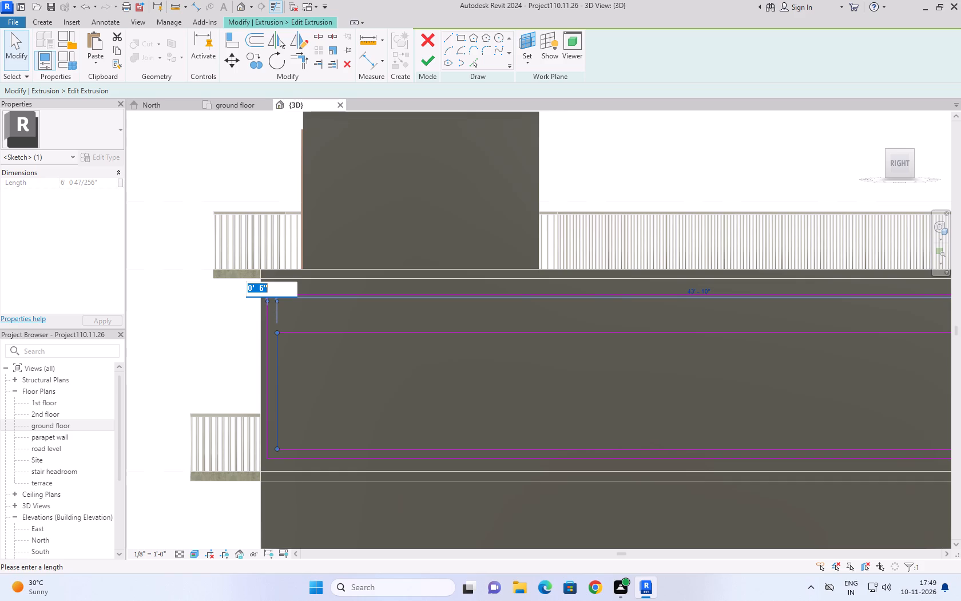
type("2'")
left_click(640, 159)
Set the offset of the frame's lower inner line from the lower outer line to 2'.
scroll(402, 410, "down", 5)
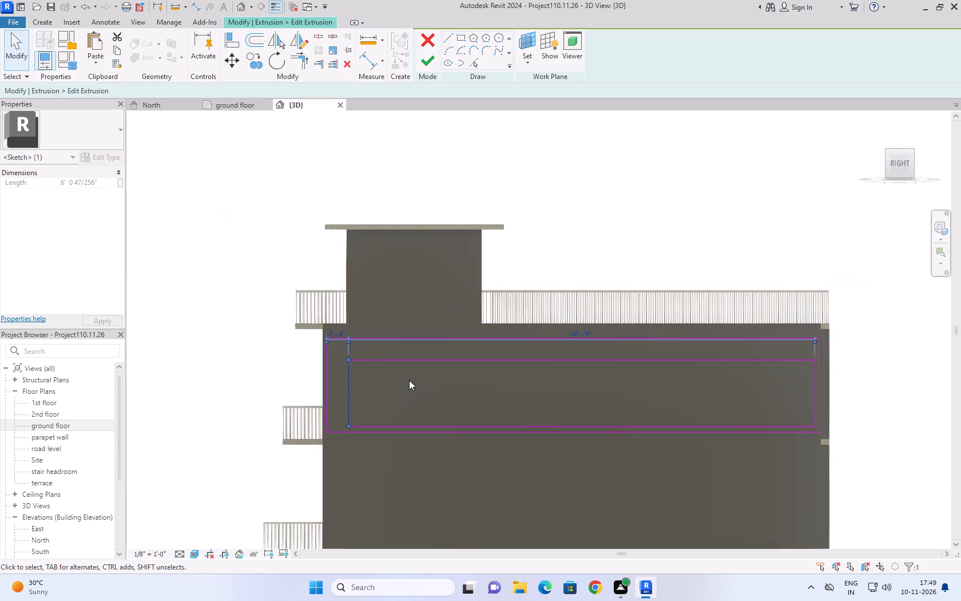
scroll(409, 380, "down", 1)
left_click(452, 413)
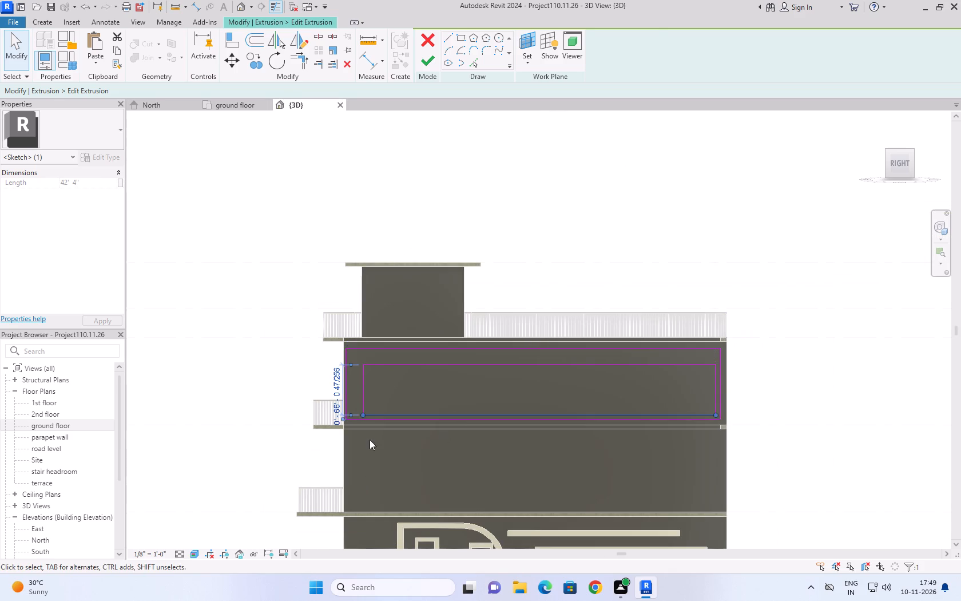
scroll(308, 437, "up", 7)
left_click(398, 381)
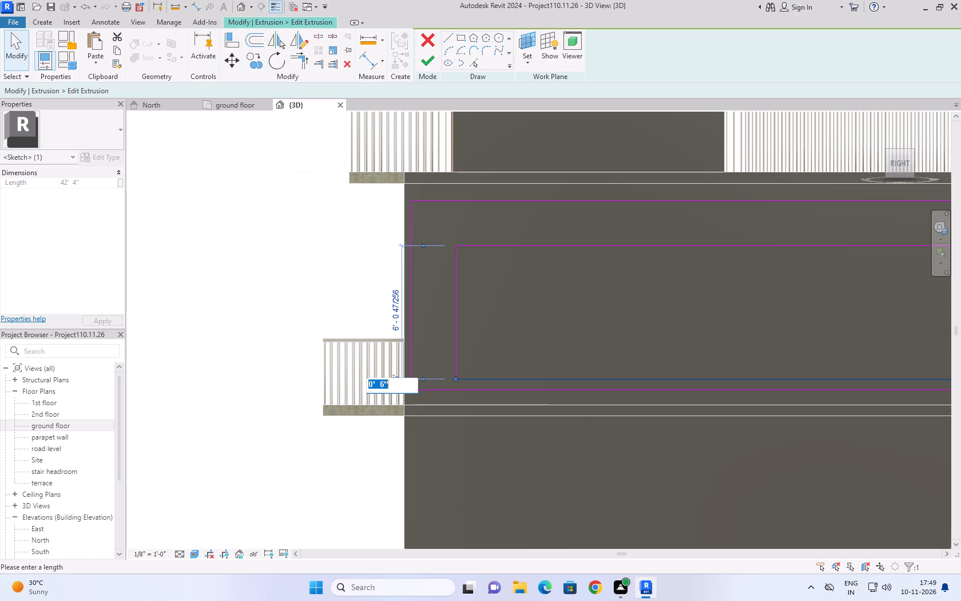
type("2'")
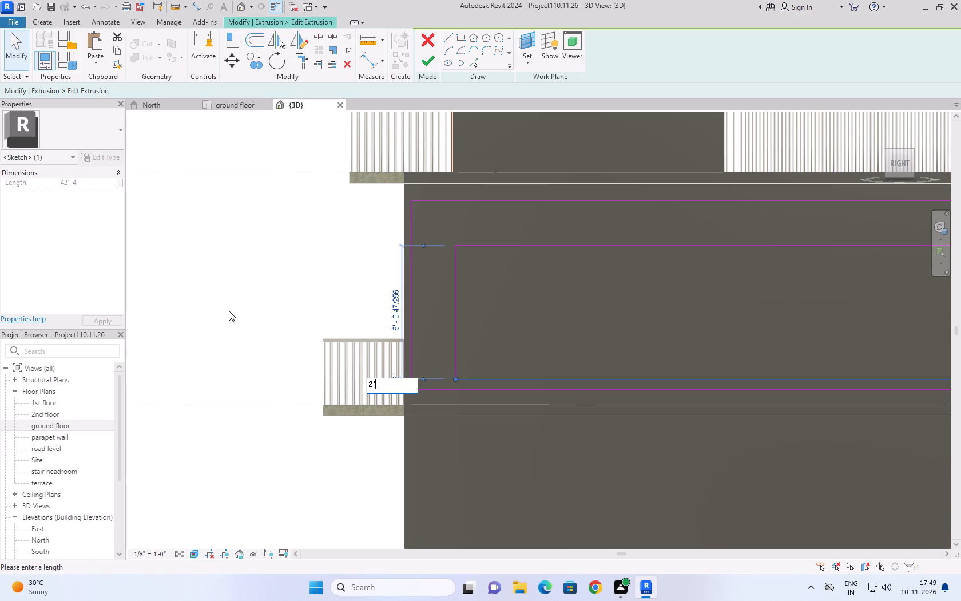
left_click(229, 311)
Set the offset of the frame's right inner line from the right outer line to 2'.
scroll(229, 311, "down", 8)
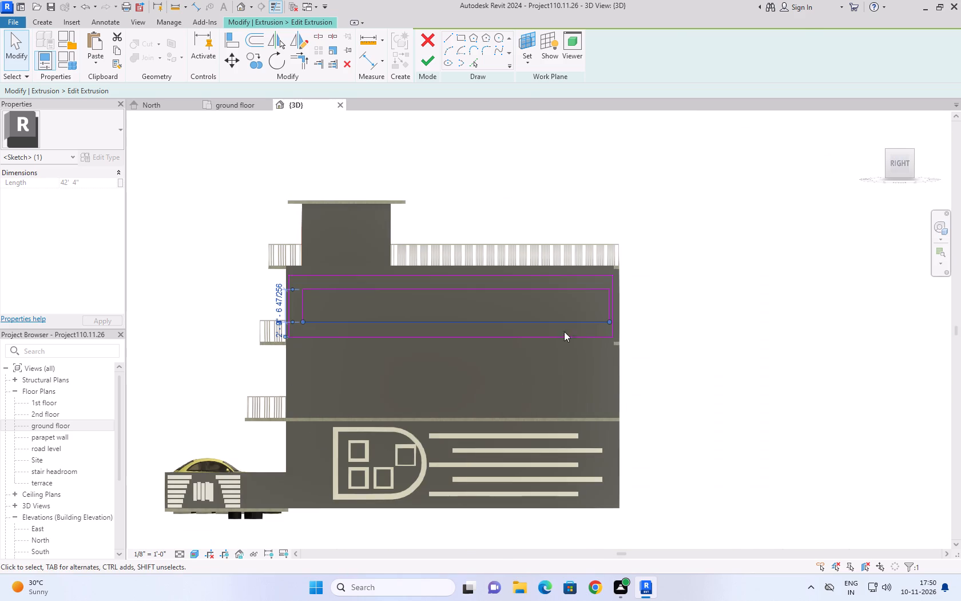
scroll(607, 305, "up", 5)
left_click(611, 298)
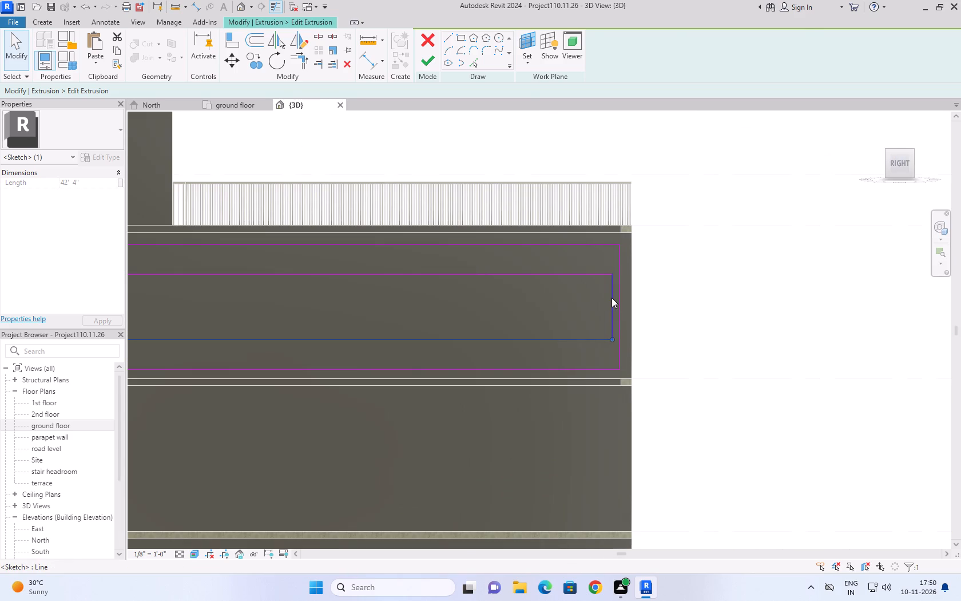
scroll(610, 352, "up", 8)
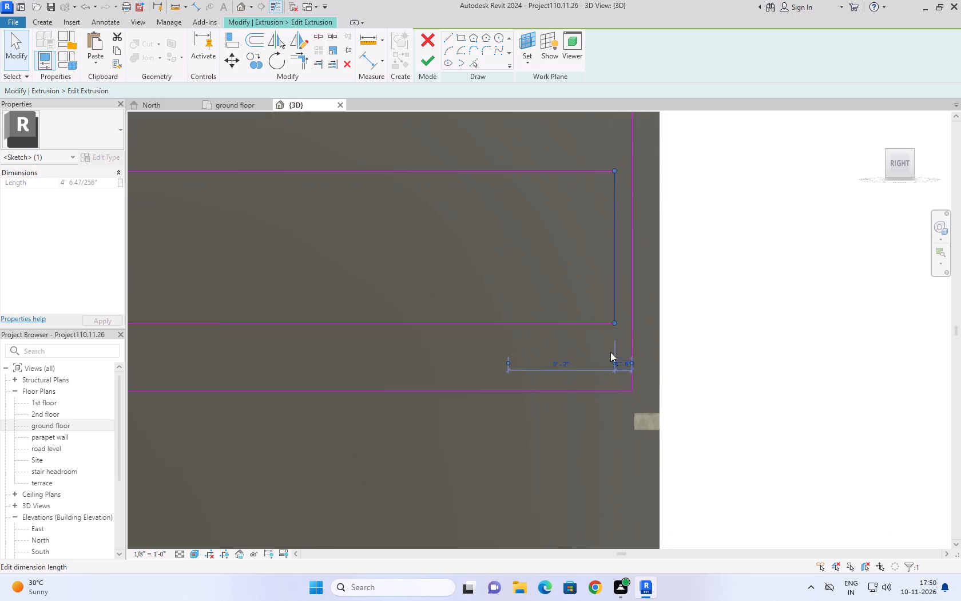
scroll(610, 352, "up", 1)
left_click(629, 373)
type("2'")
left_click(797, 279)
Finish the extrusion sketch of the frame with its 2' wide borders and deselect the extrusion.
scroll(770, 309, "down", 4)
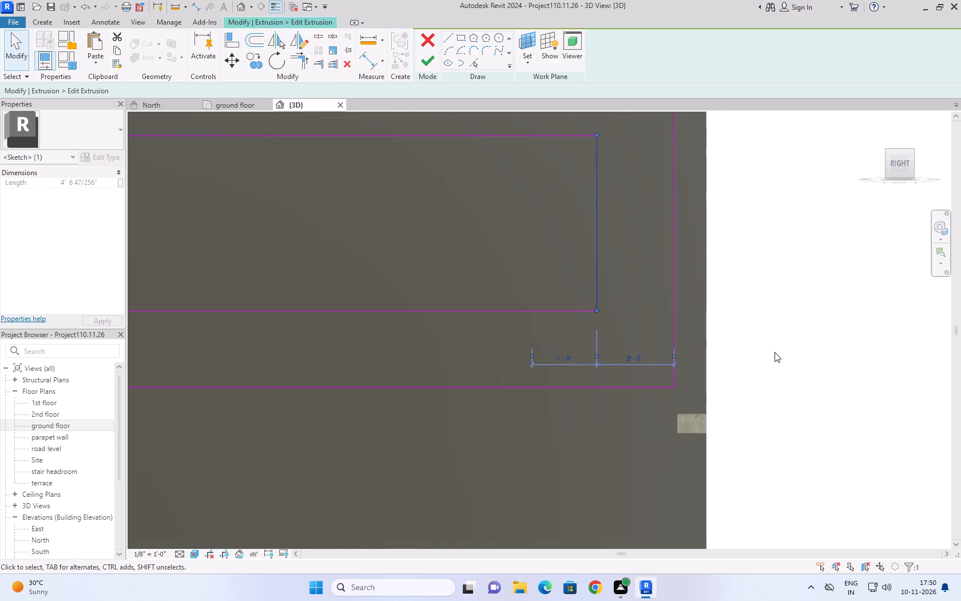
scroll(775, 352, "down", 8)
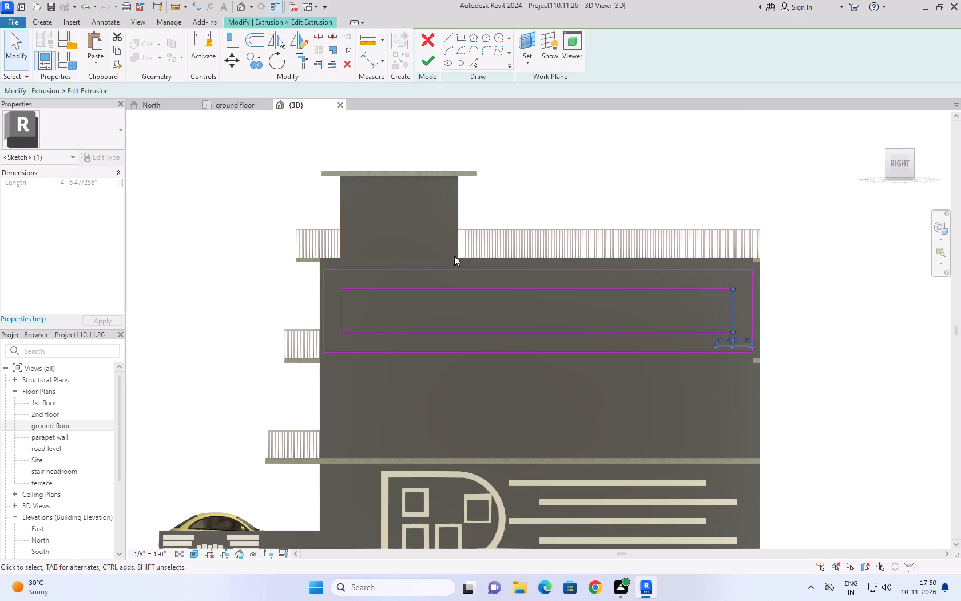
left_click(423, 58)
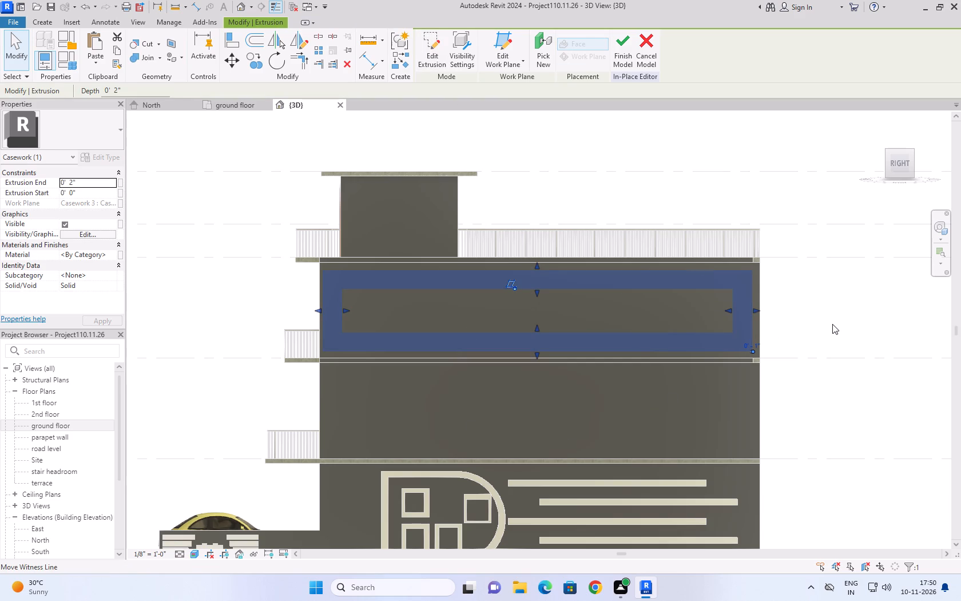
left_click(815, 289)
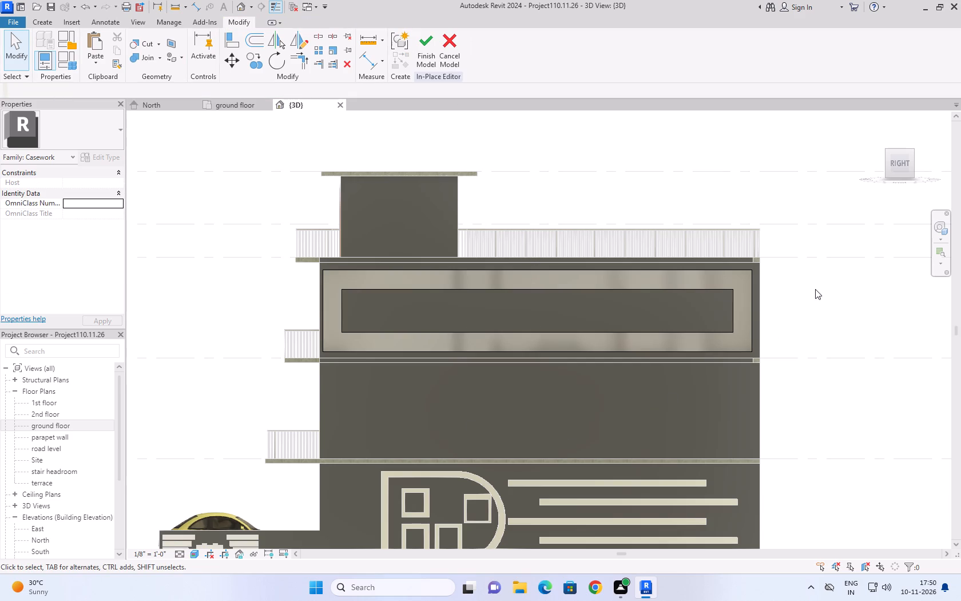
Finish the in-place casework model of the frame and show the whole house in the home 3D view.
scroll(813, 288, "down", 3)
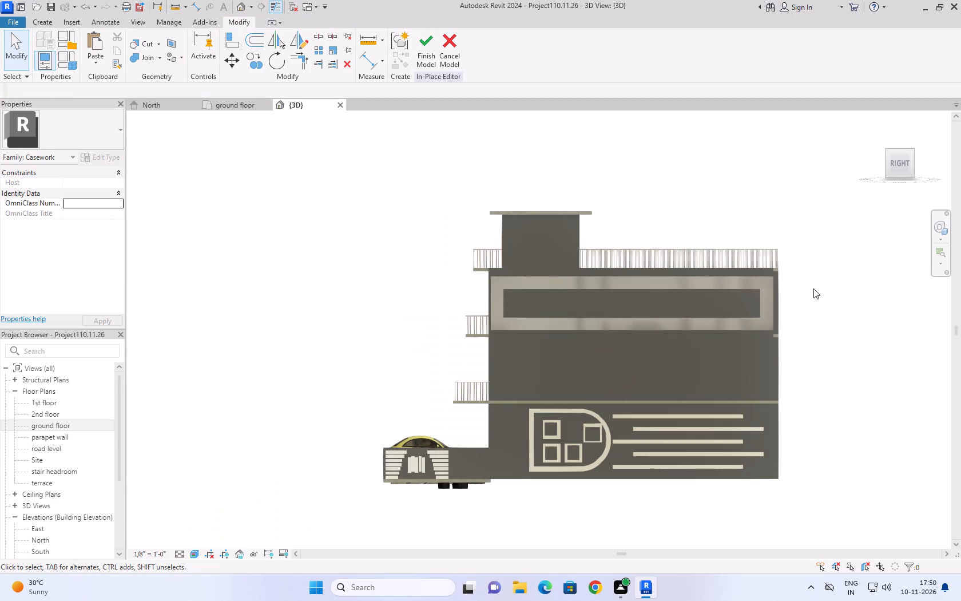
left_click(426, 50)
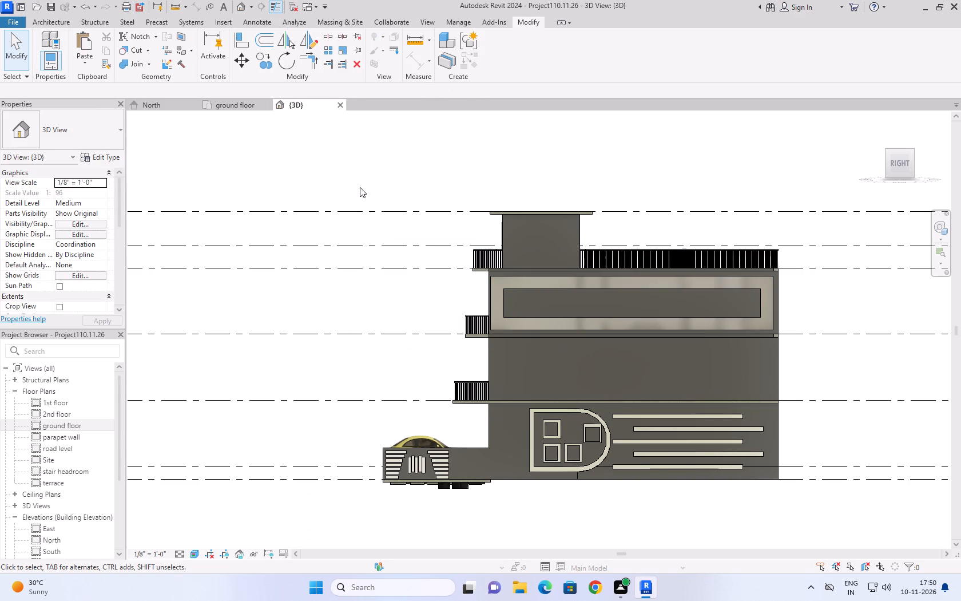
left_click(871, 124)
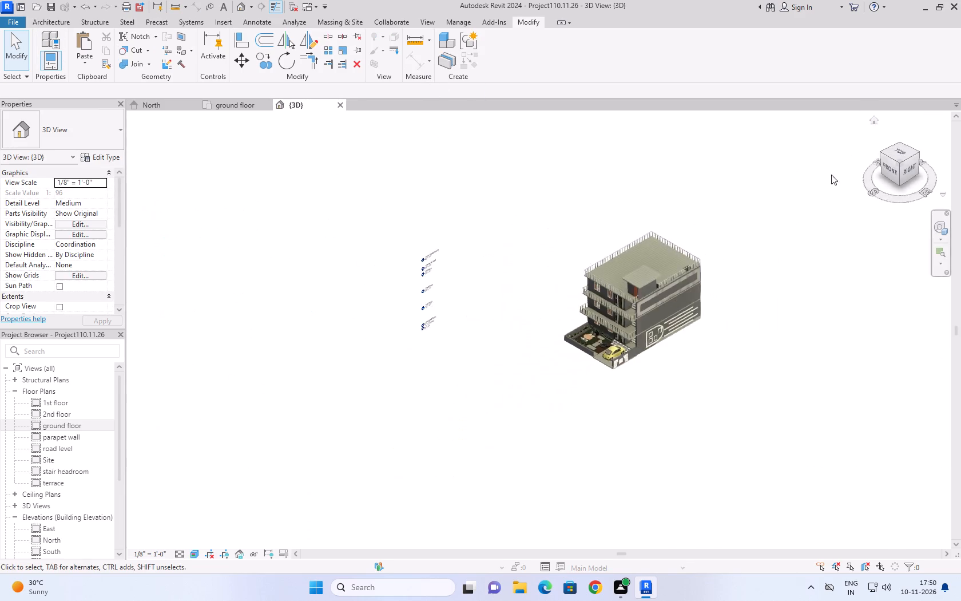
scroll(583, 430, "up", 4)
scroll(650, 370, "up", 2)
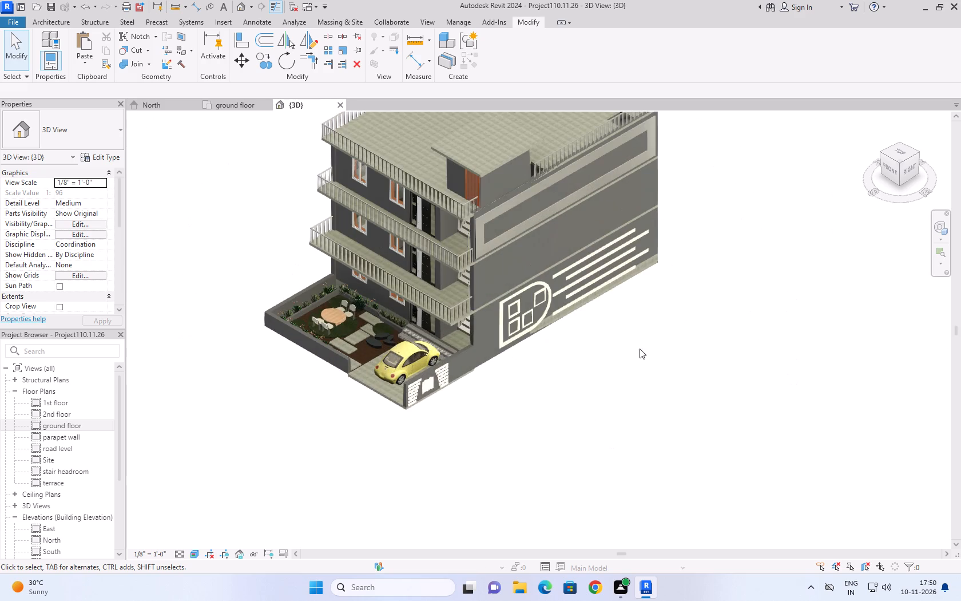
middle_click_drag(640, 349, 605, 452)
left_click(681, 347)
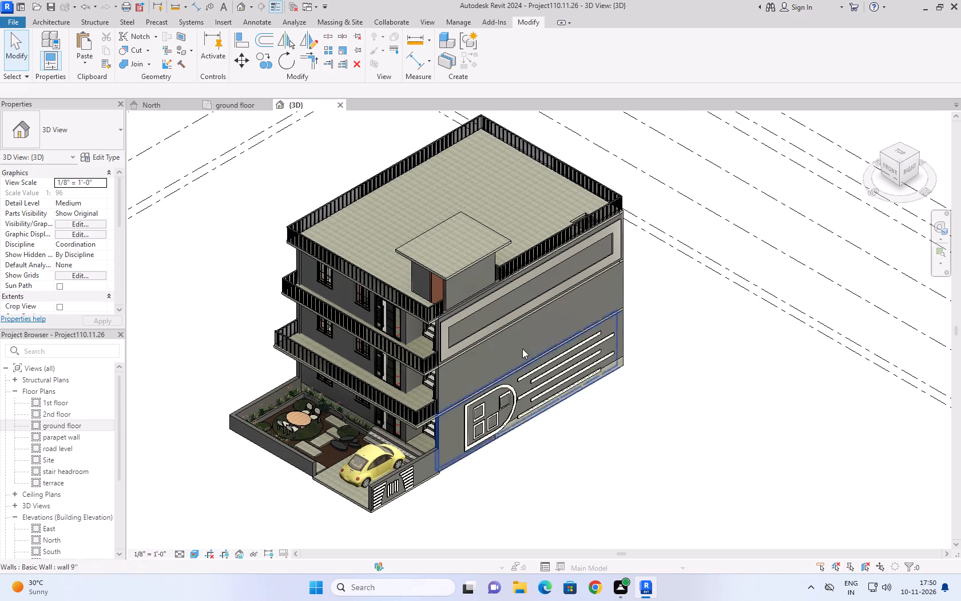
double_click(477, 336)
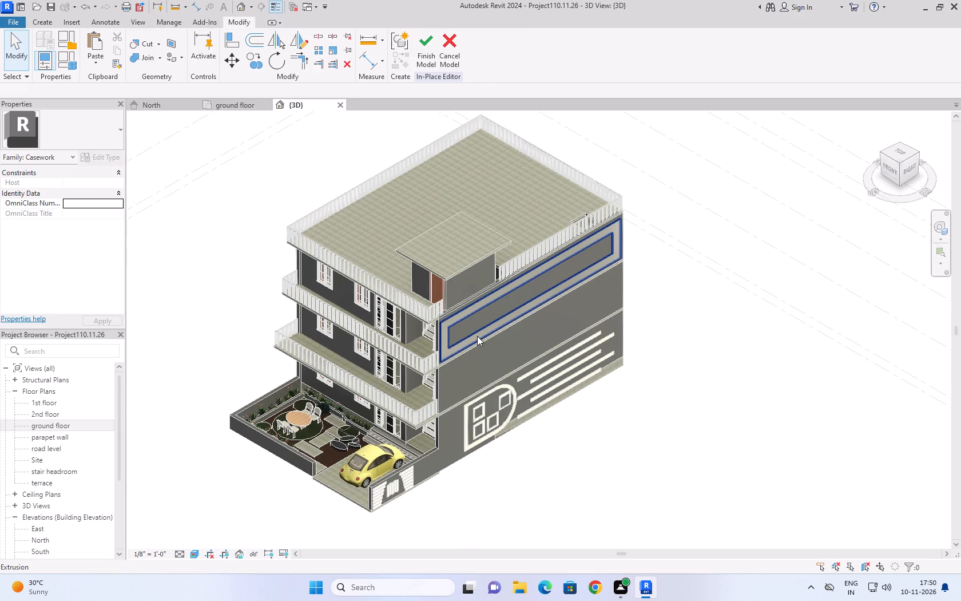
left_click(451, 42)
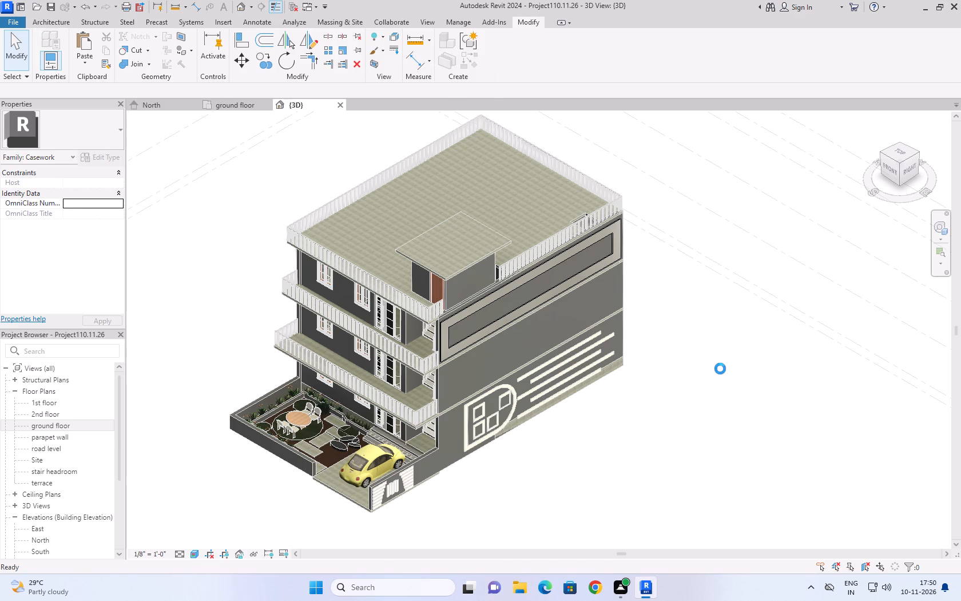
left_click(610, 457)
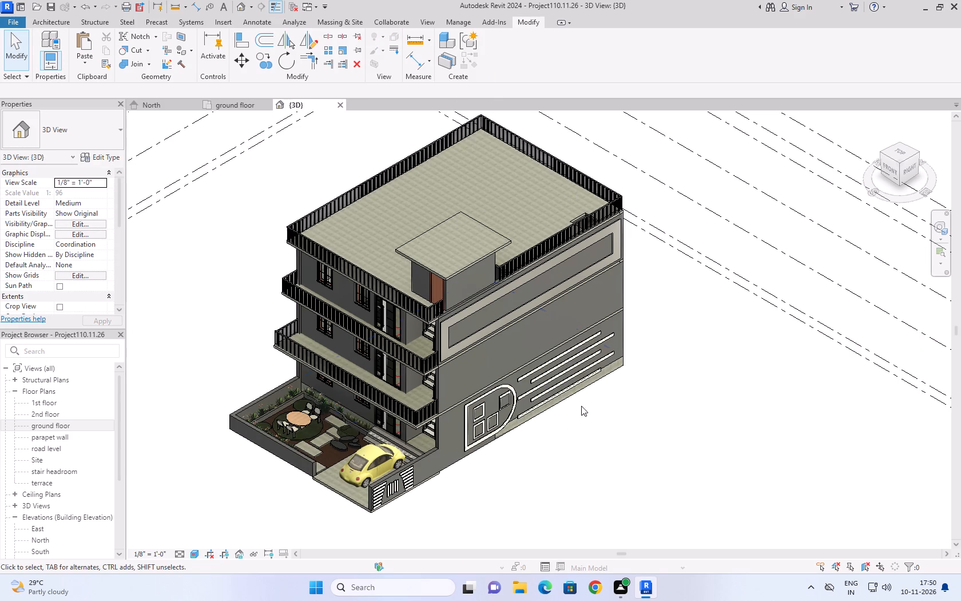
Examine the 2nd floor frame on the right side wall against the ground floor wall design.
left_click(517, 312)
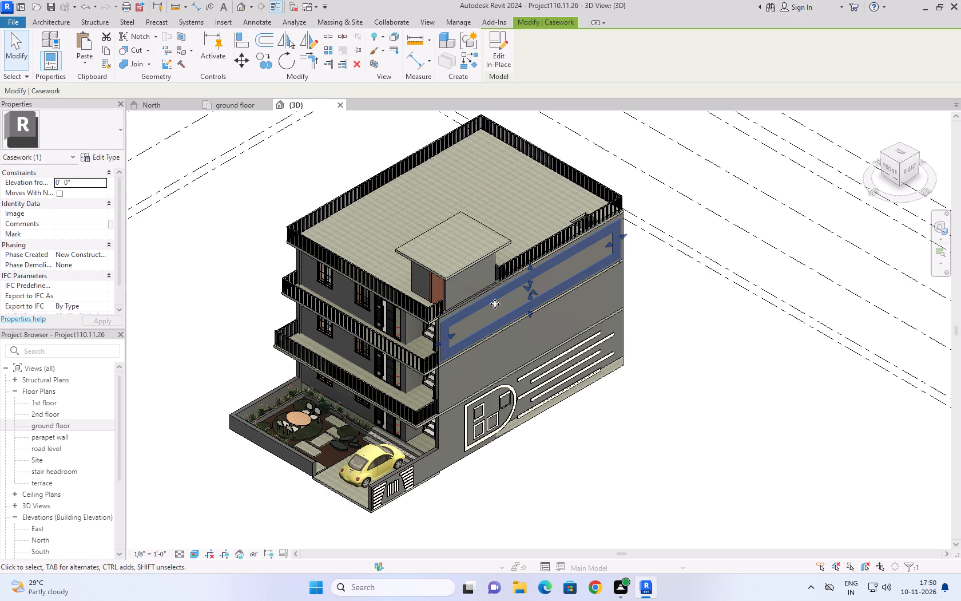
scroll(554, 380, "up", 4)
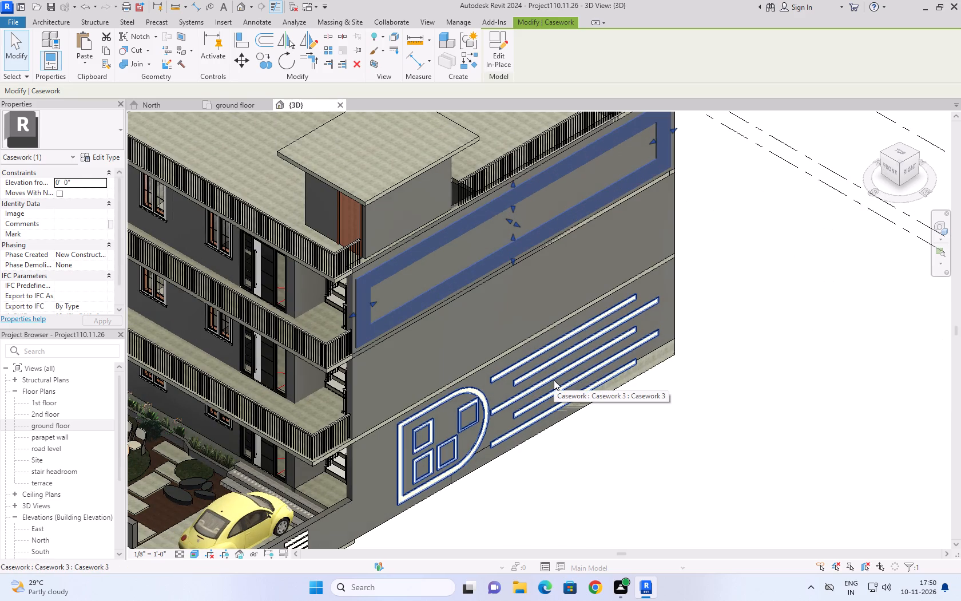
scroll(706, 334, "down", 3)
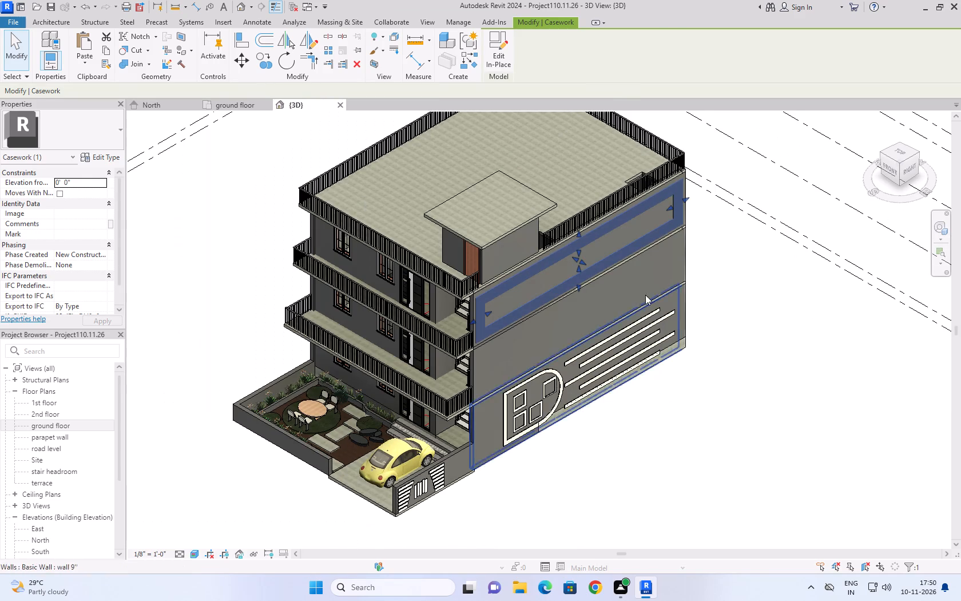
scroll(599, 247, "up", 7)
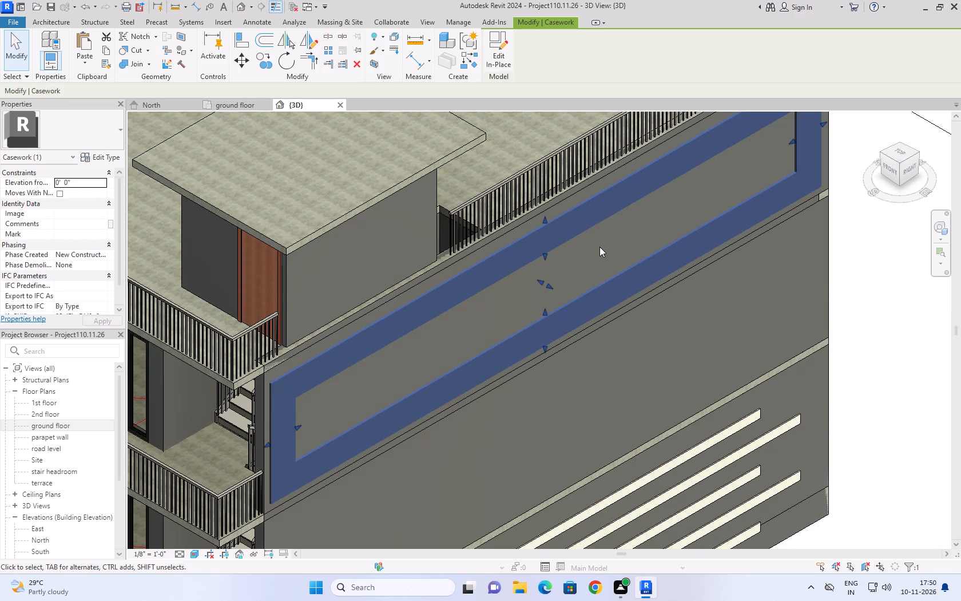
scroll(599, 247, "down", 7)
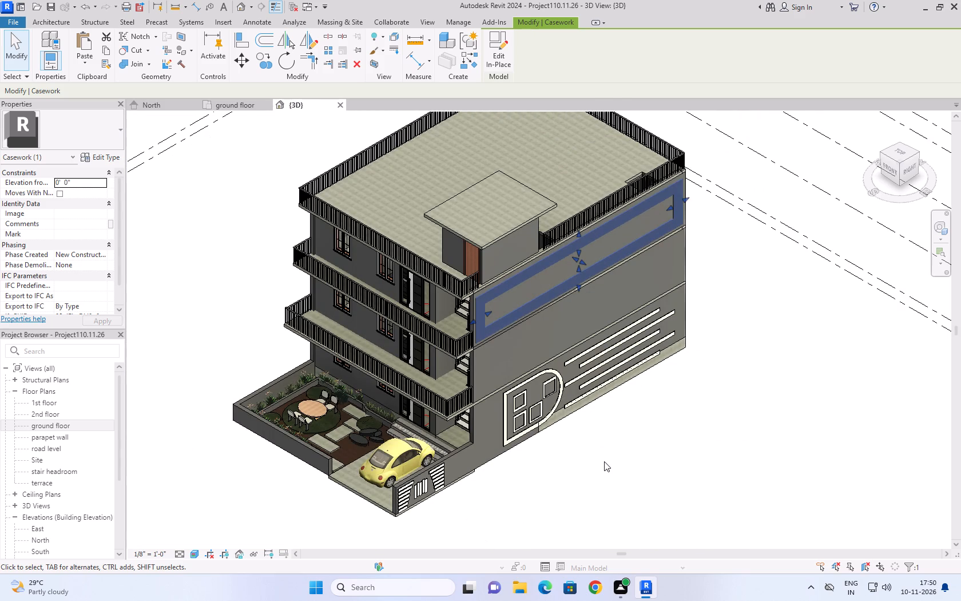
scroll(544, 457, "up", 7)
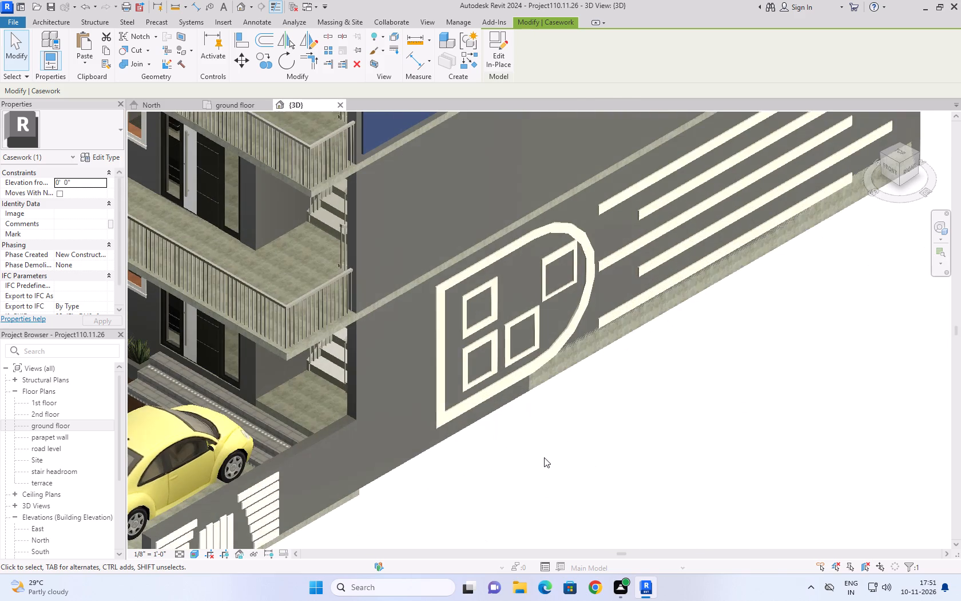
scroll(544, 457, "up", 4)
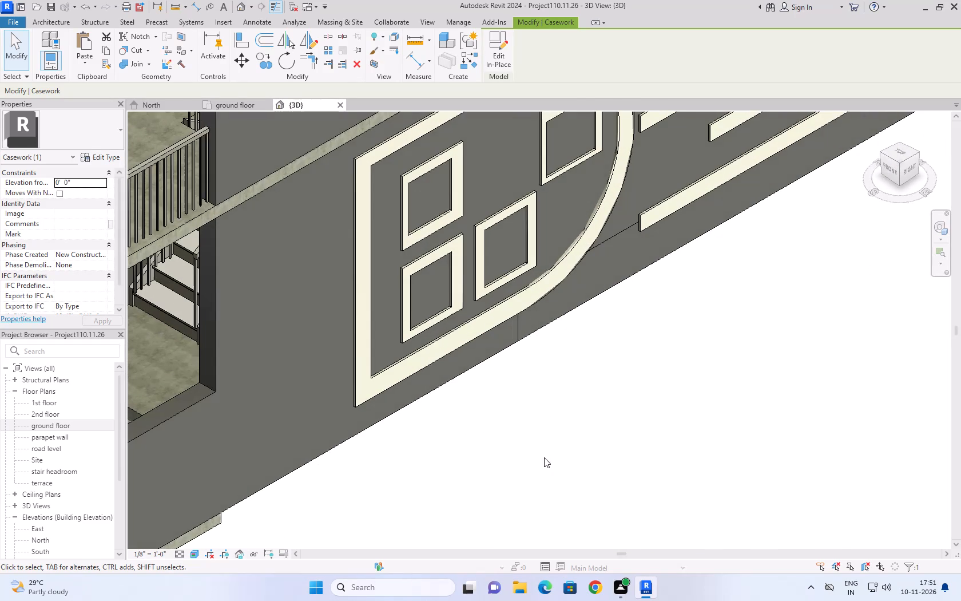
left_click(544, 457)
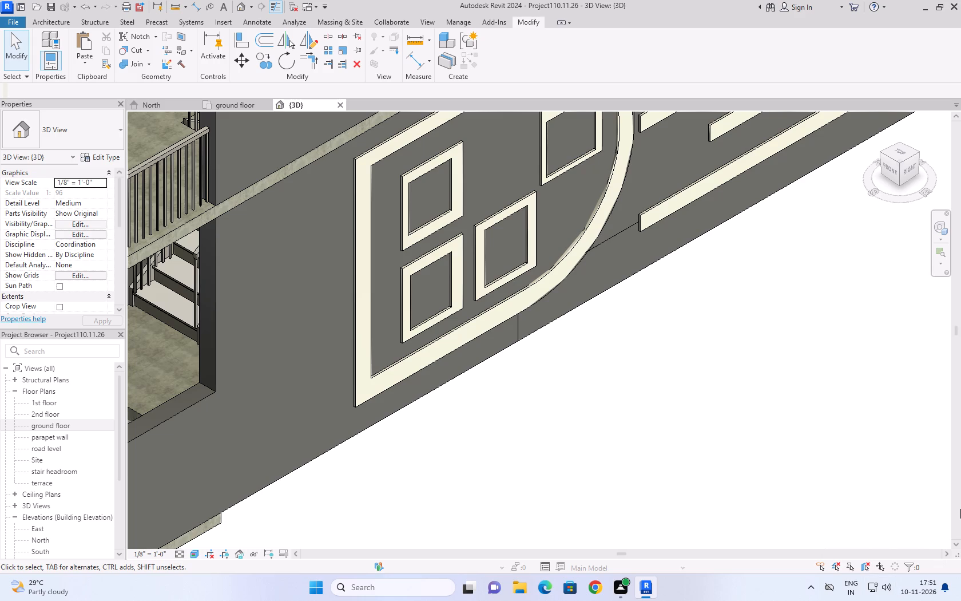
Examine the whole house exterior, including the right side wall designs, the front garden and the parking area.
scroll(911, 587, "down", 3)
scroll(863, 481, "down", 9)
middle_click_drag(775, 417, 637, 457)
scroll(634, 458, "down", 3)
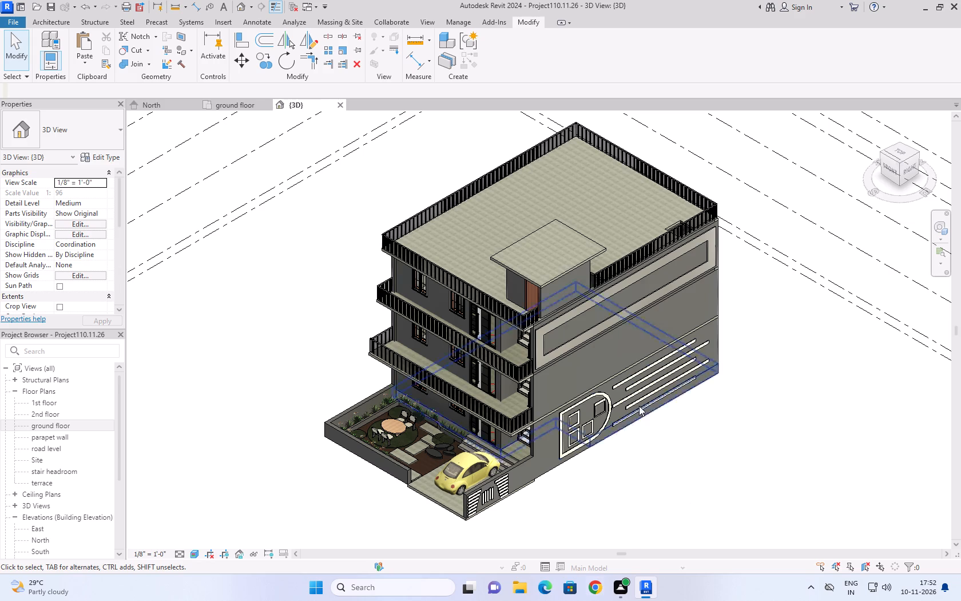
scroll(606, 464, "up", 3)
scroll(613, 458, "down", 4)
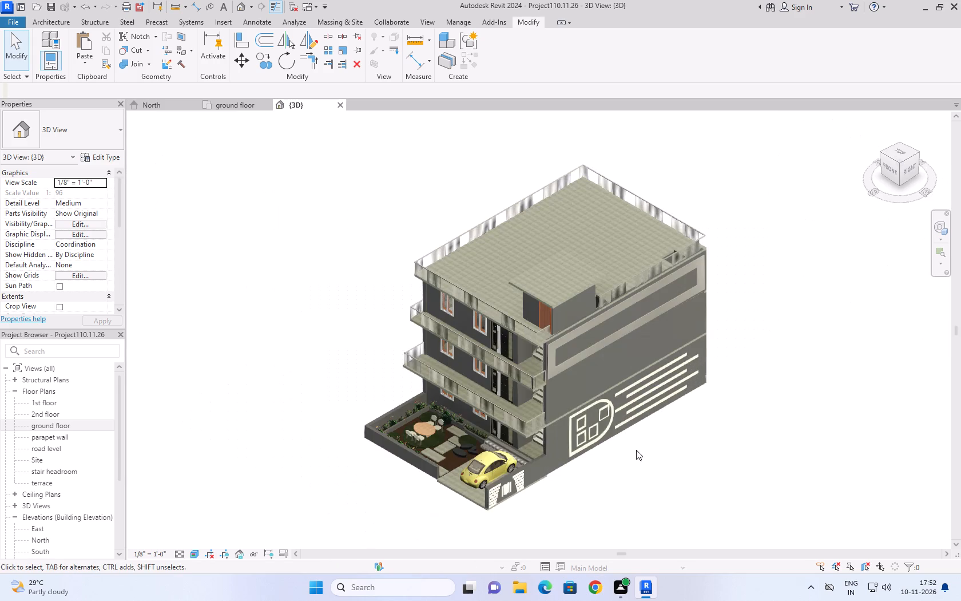
middle_click_drag(637, 449, 585, 476)
scroll(585, 464, "up", 3)
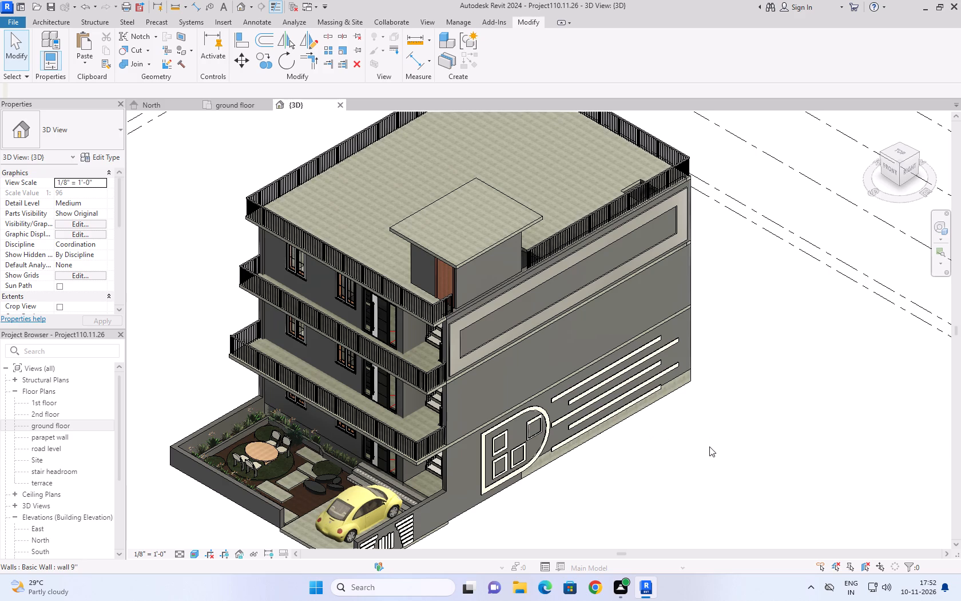
scroll(635, 517, "up", 3)
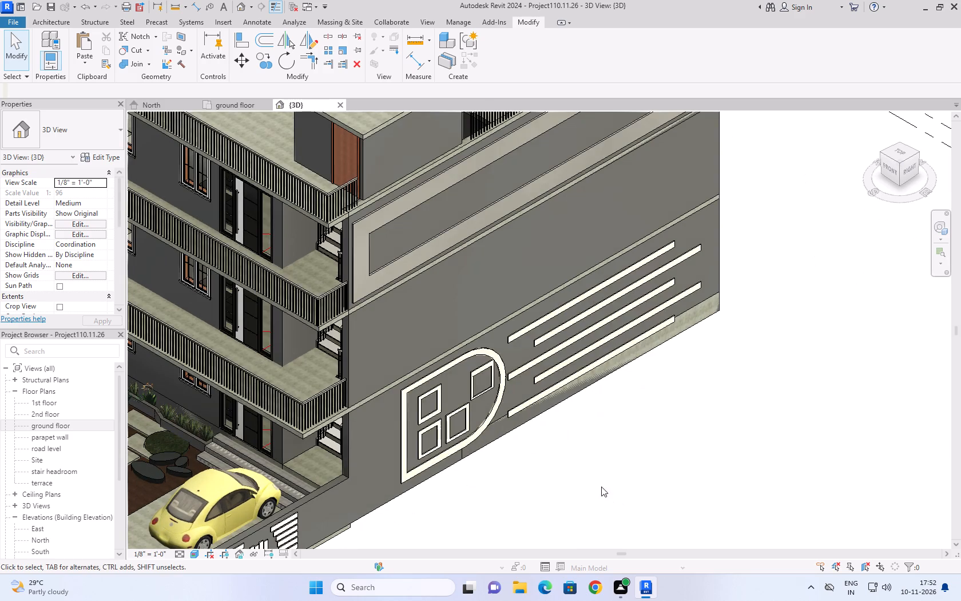
scroll(439, 238, "up", 1)
middle_click_drag(439, 238, 444, 254)
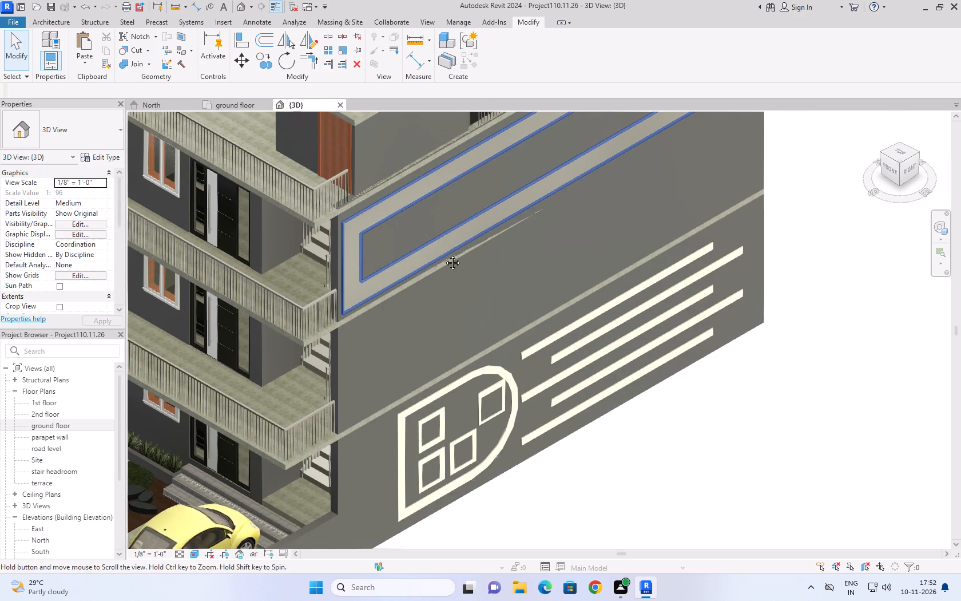
middle_click_drag(444, 254, 446, 301)
scroll(446, 300, "down", 7)
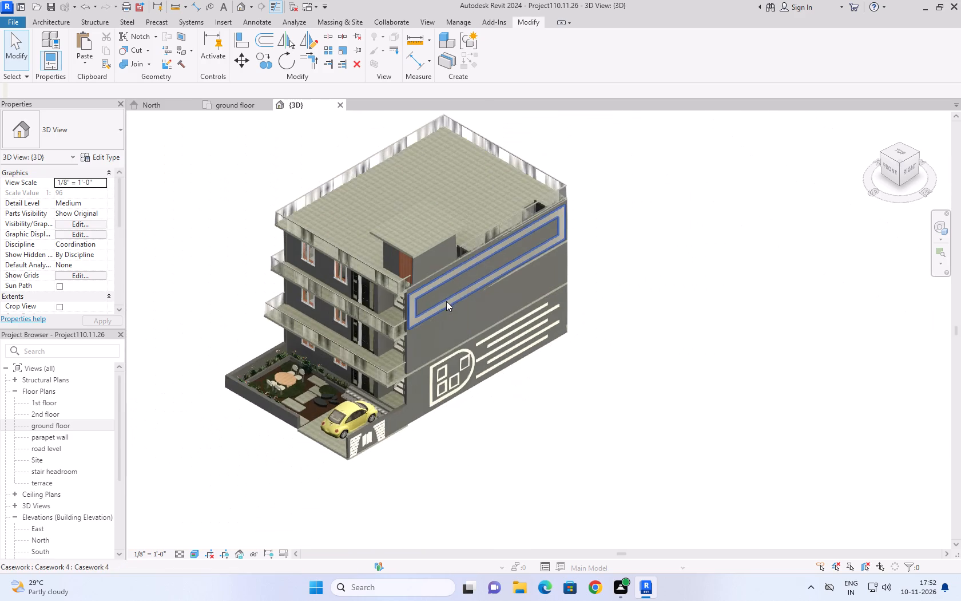
scroll(217, 247, "up", 1)
left_click(217, 247)
scroll(217, 247, "down", 4)
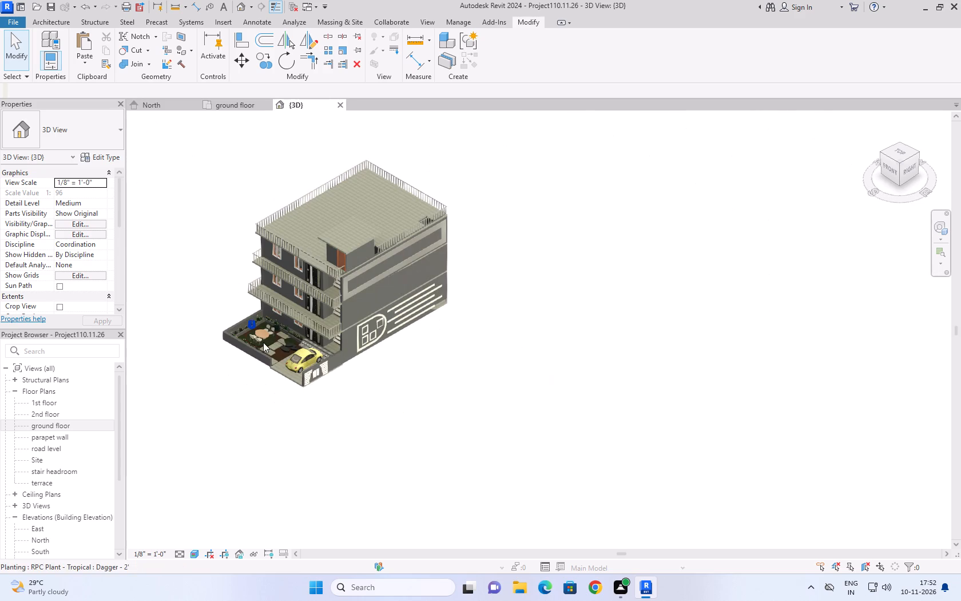
scroll(263, 342, "up", 9)
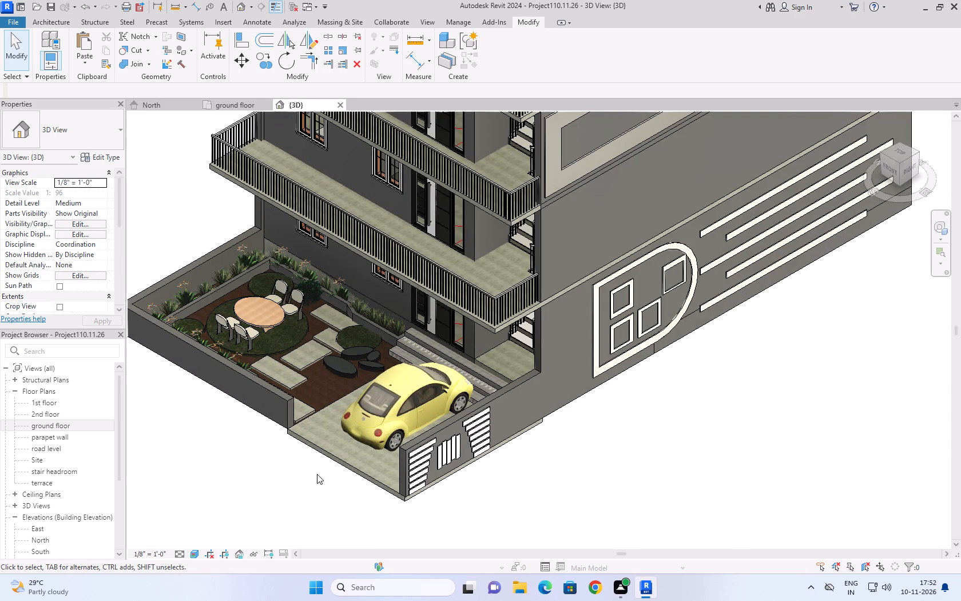
left_click(319, 480)
Set the material of the 2nd floor frame's extrusion on the right side wall to Linen, White and finish the in-place model.
scroll(590, 473, "down", 2)
middle_click_drag(628, 435, 463, 491)
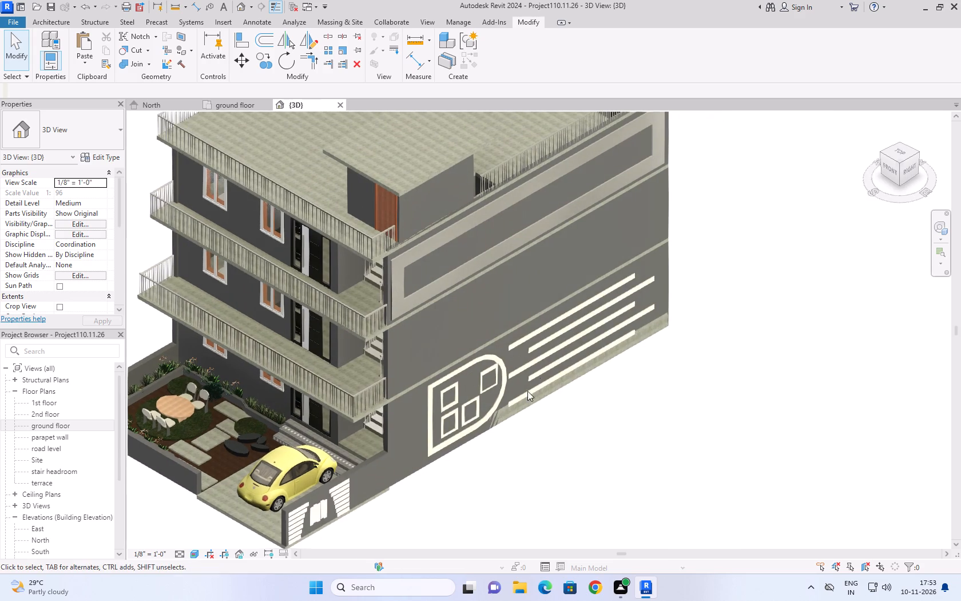
left_click(486, 261)
left_click(485, 257)
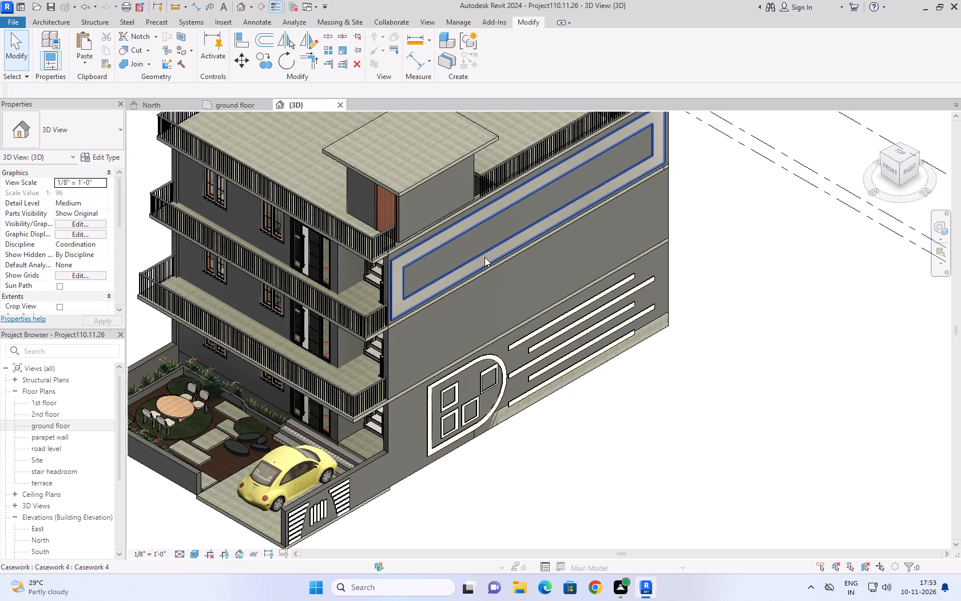
left_click(499, 61)
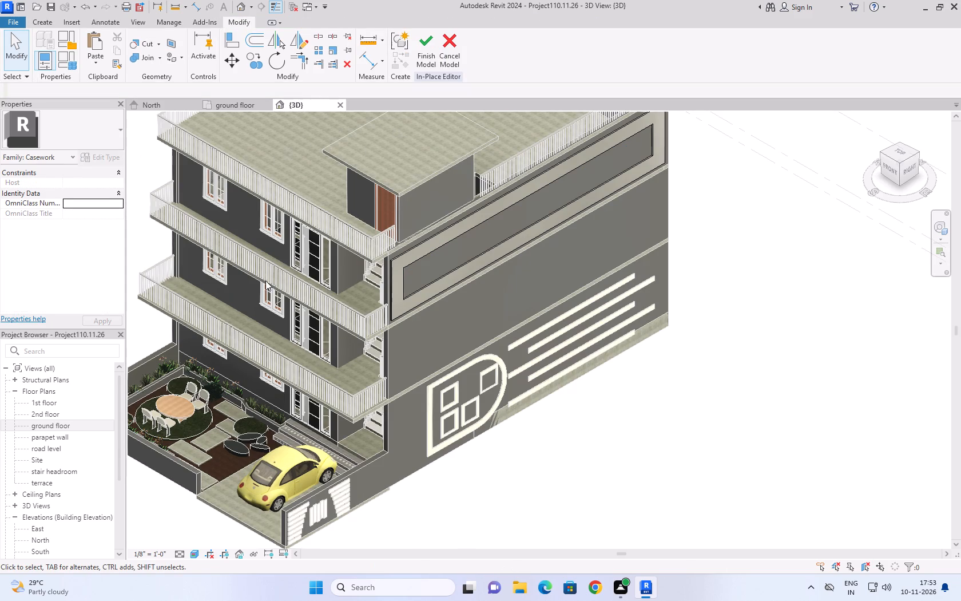
left_click(422, 247)
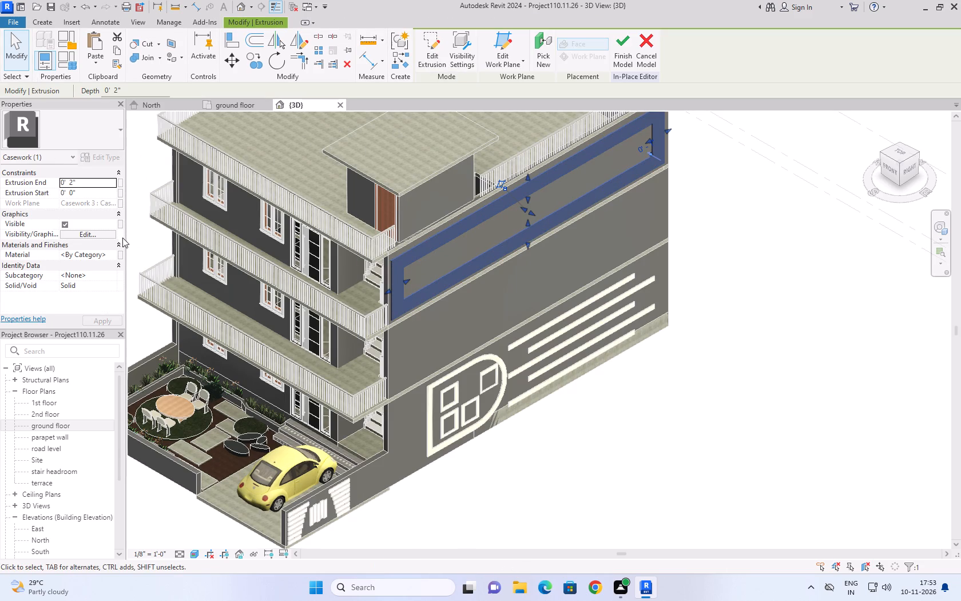
left_click(113, 254)
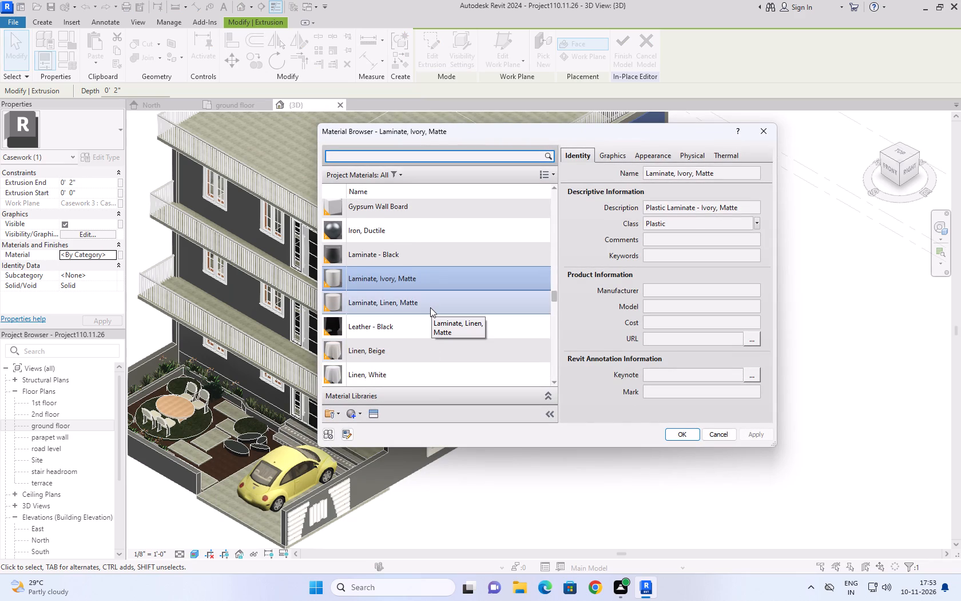
left_click(404, 355)
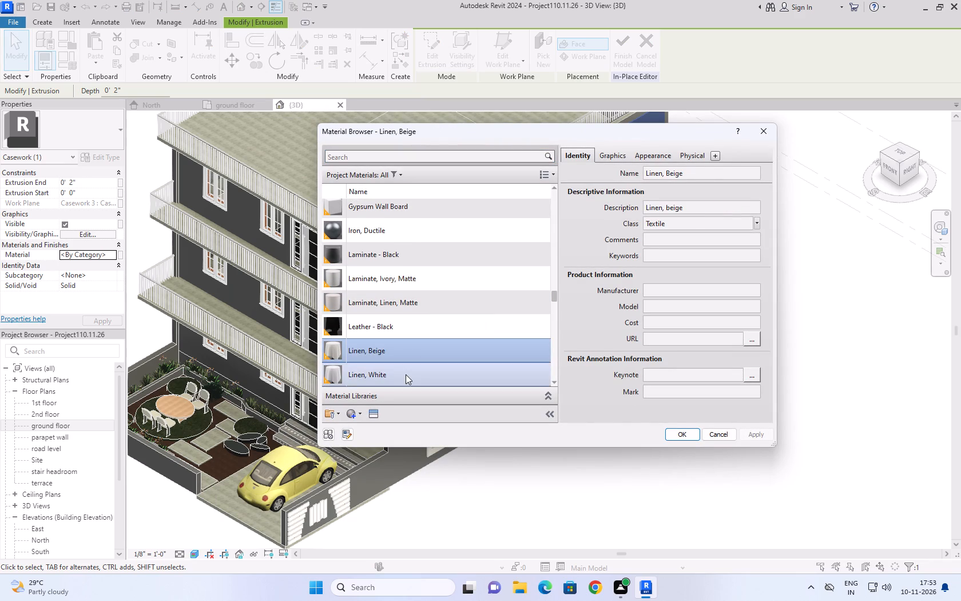
left_click(406, 374)
left_click(676, 434)
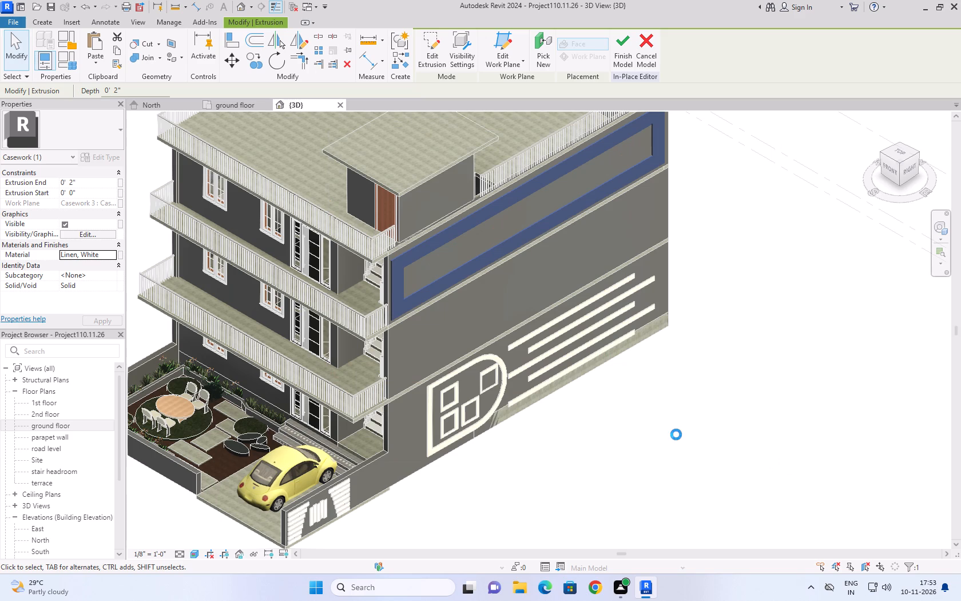
left_click(685, 390)
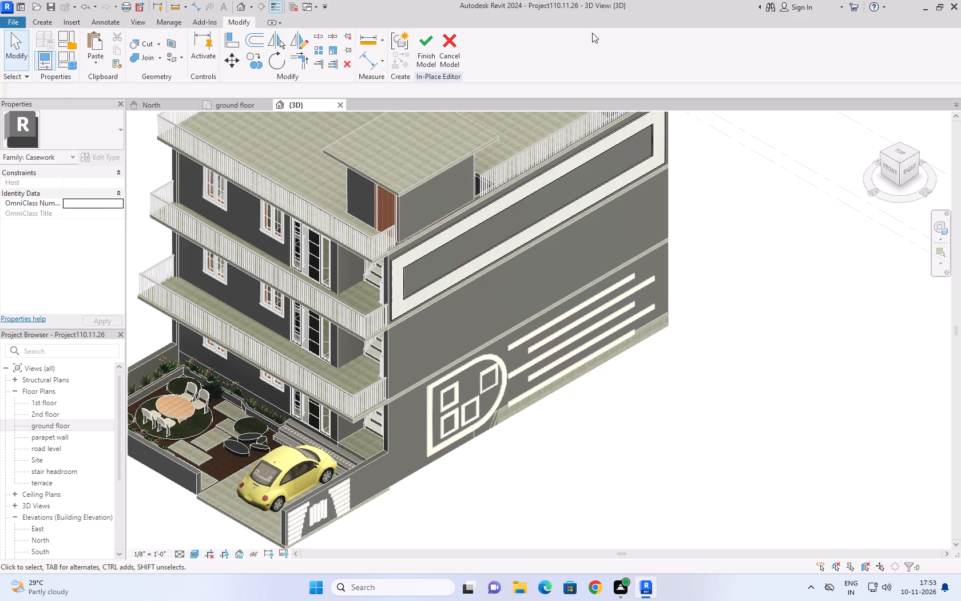
left_click(424, 53)
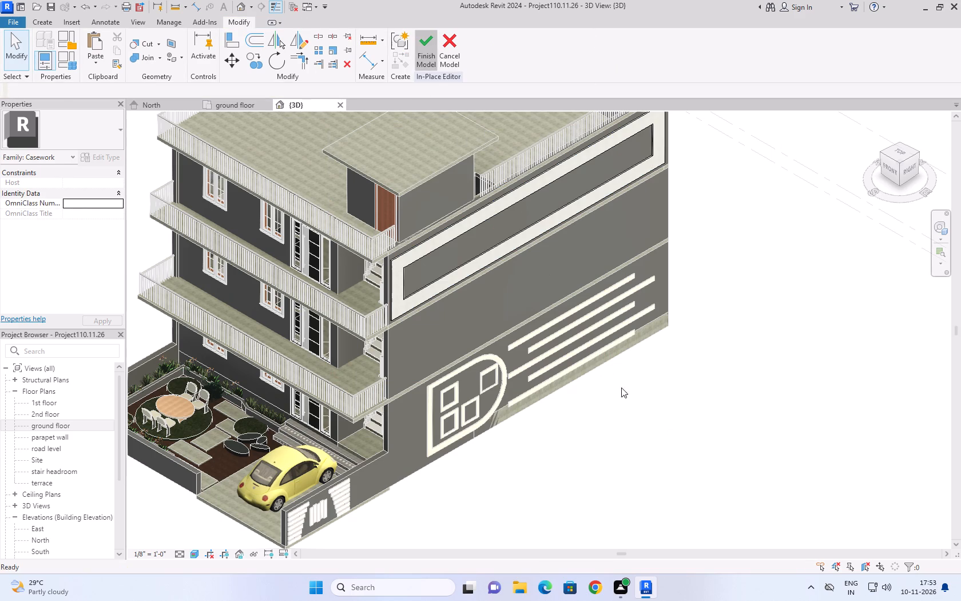
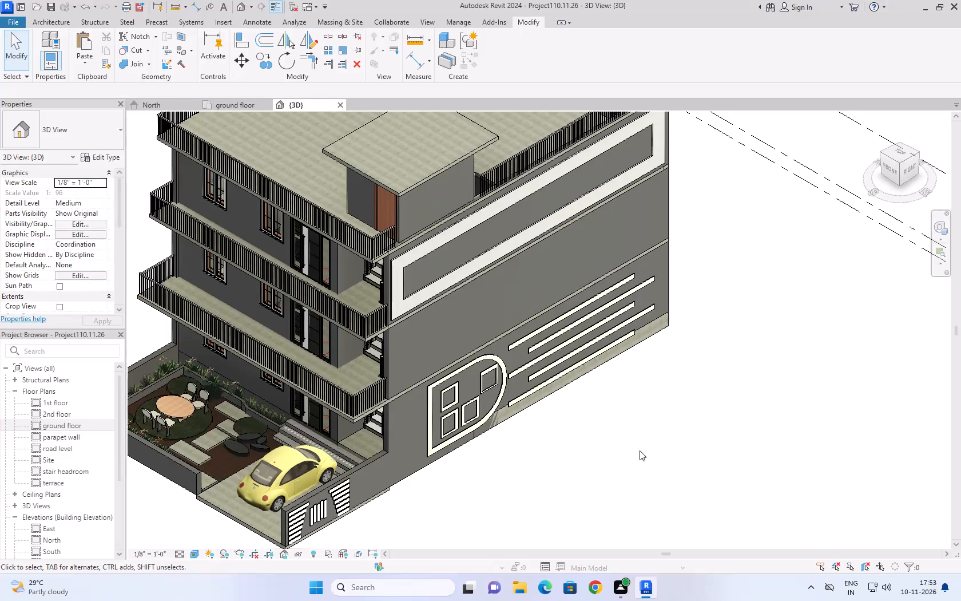
Start a new in-place component in the Casework category with the house shown from its right side.
middle_click_drag(546, 275, 493, 332)
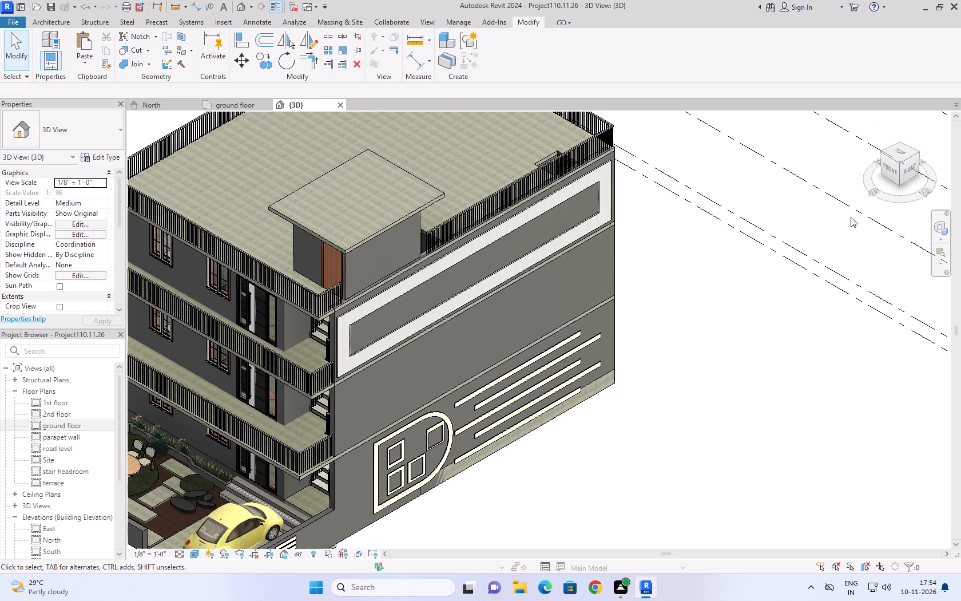
left_click(907, 171)
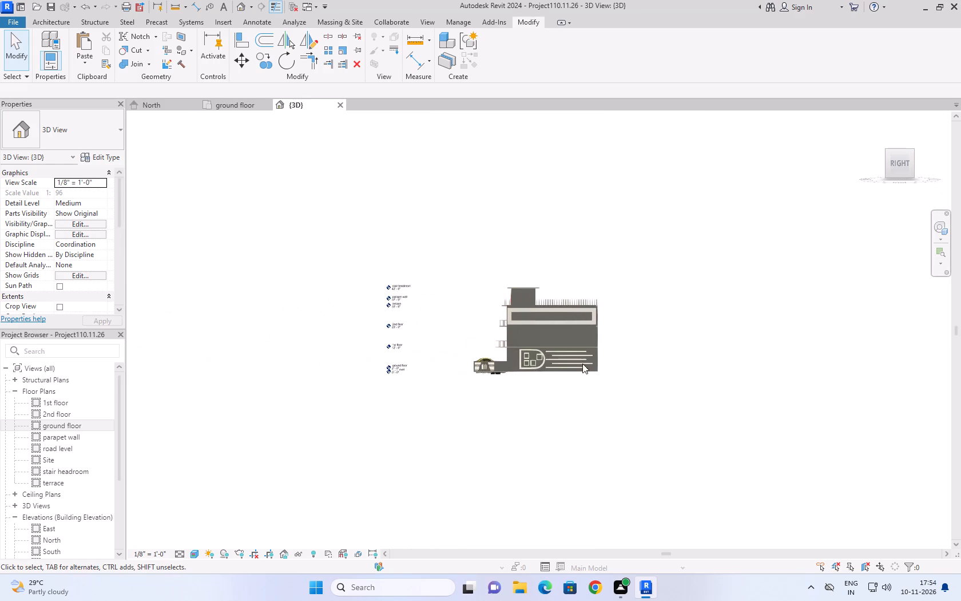
scroll(640, 339, "up", 9)
middle_click_drag(398, 319, 398, 437)
left_click(301, 155)
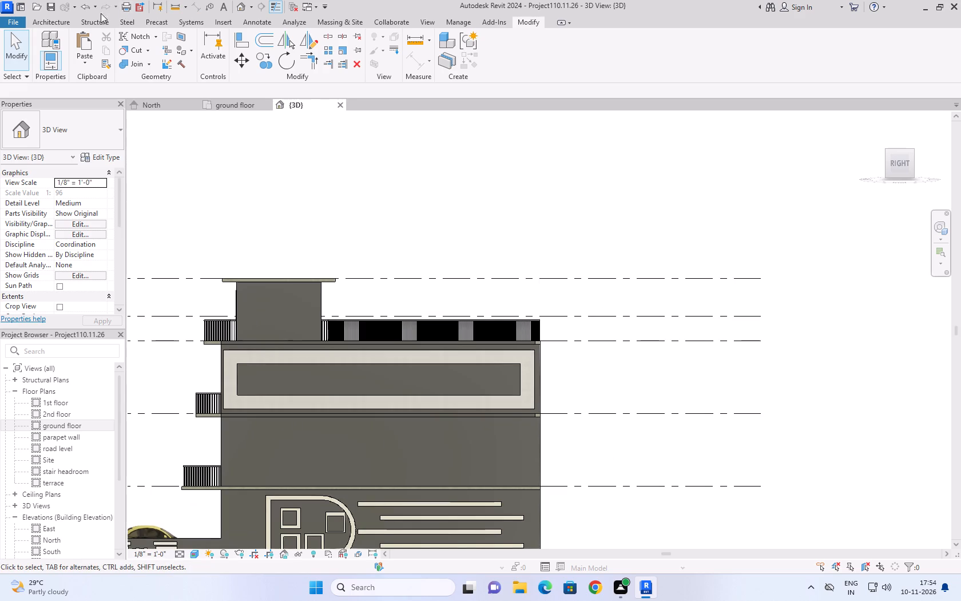
left_click(58, 24)
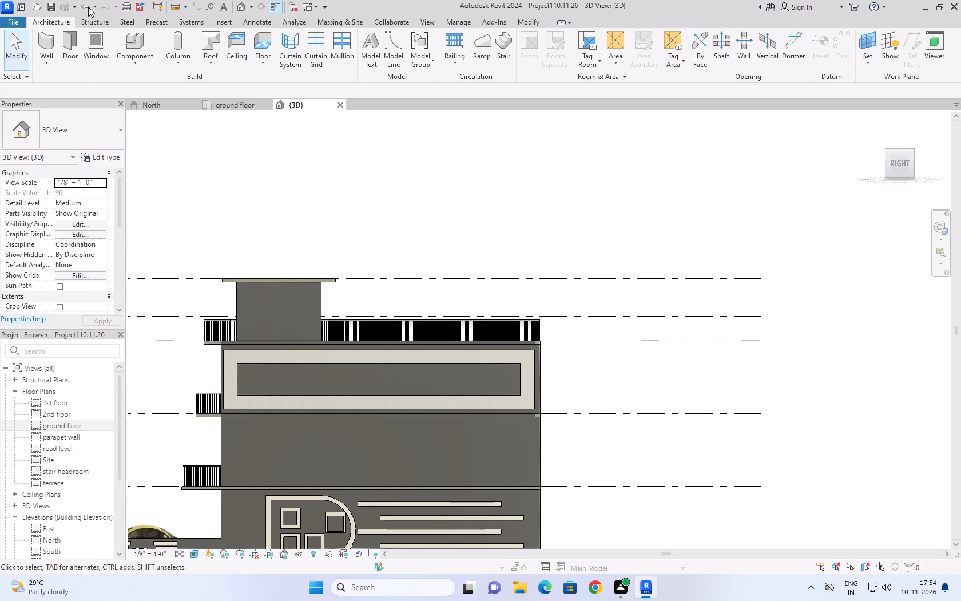
left_click(121, 61)
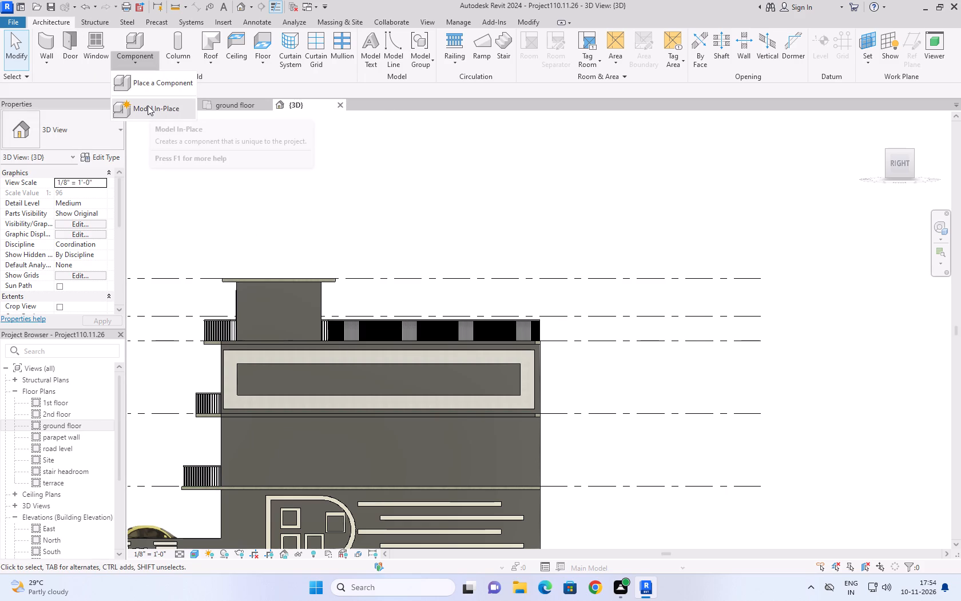
left_click(148, 105)
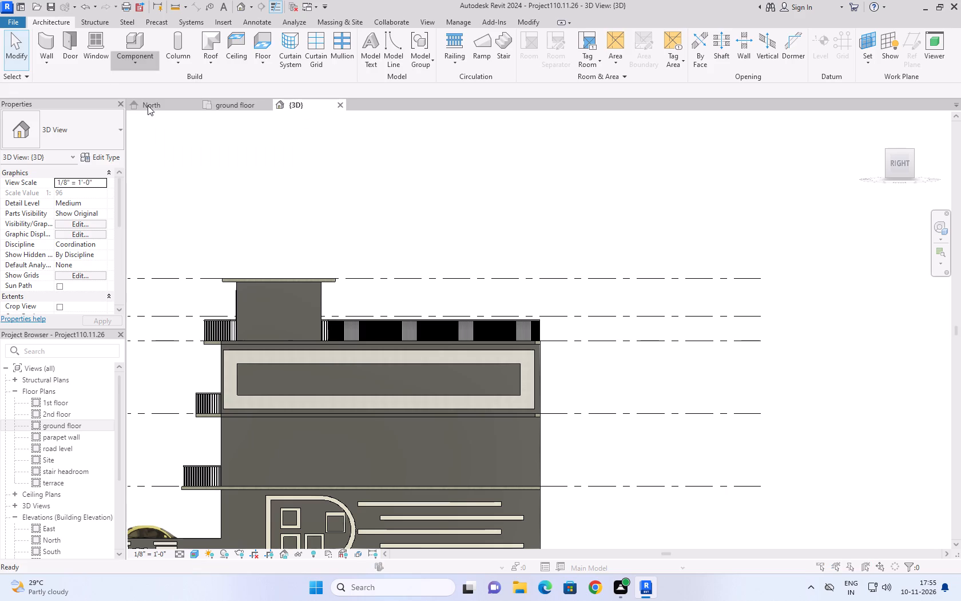
left_click(433, 250)
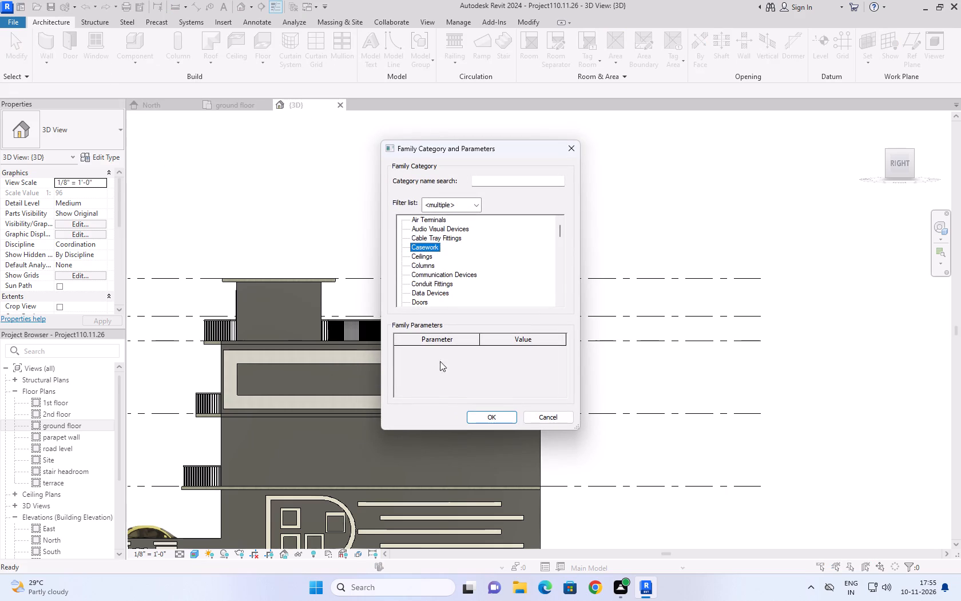
left_click(485, 420)
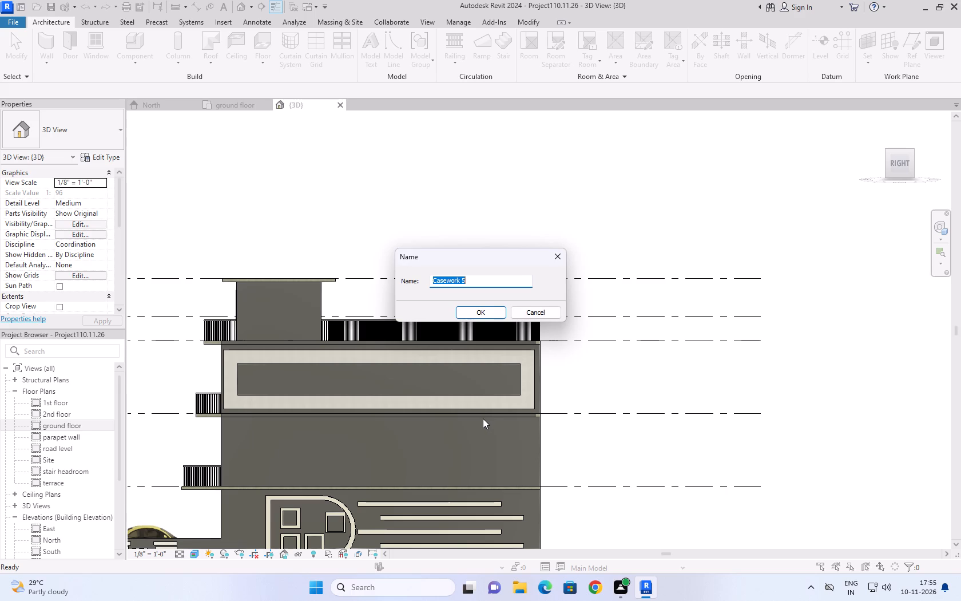
left_click(498, 310)
Set the work plane by picking the face of the white 2nd floor frame on the right side wall.
left_click(680, 49)
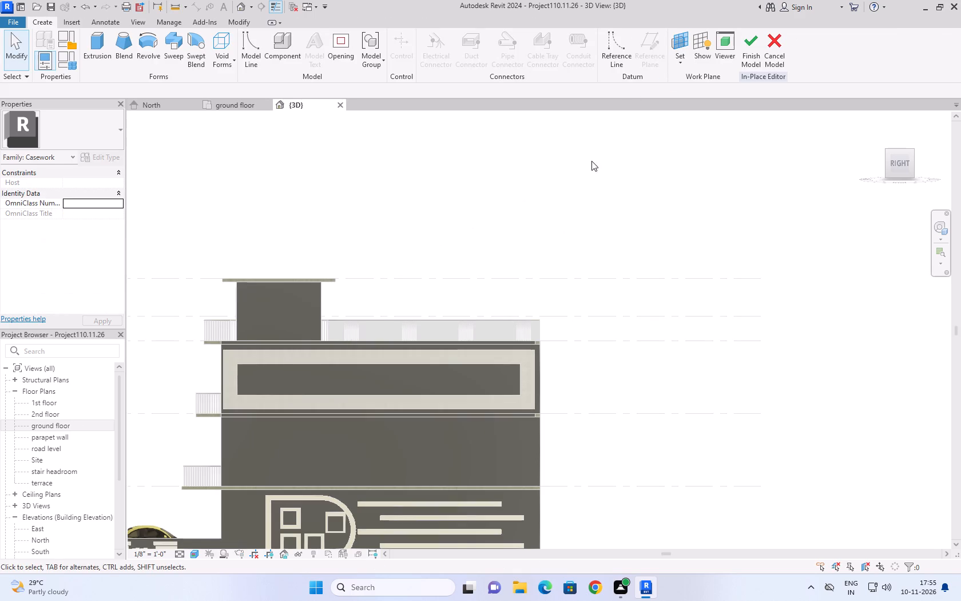
left_click(682, 37)
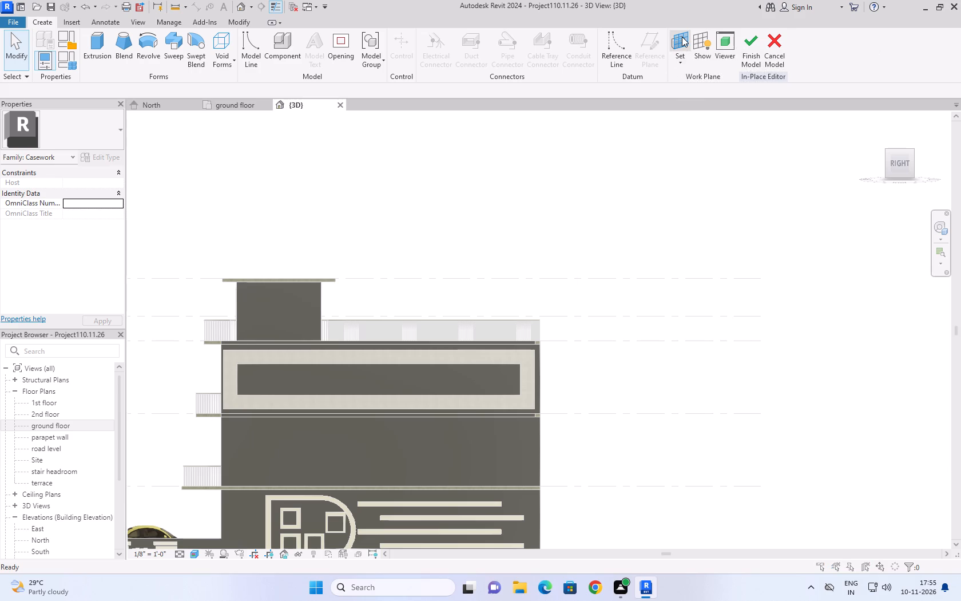
left_click(416, 310)
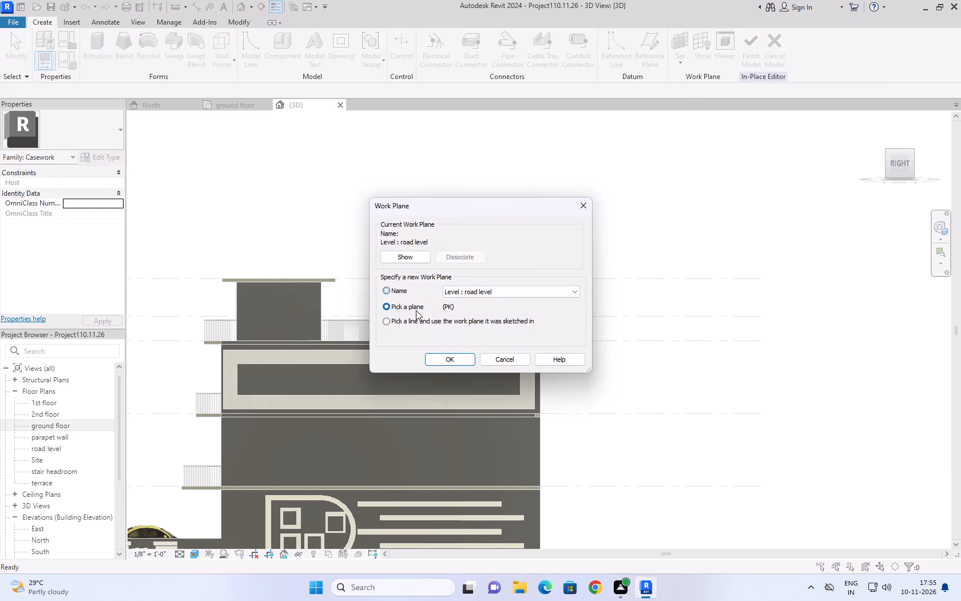
left_click(442, 358)
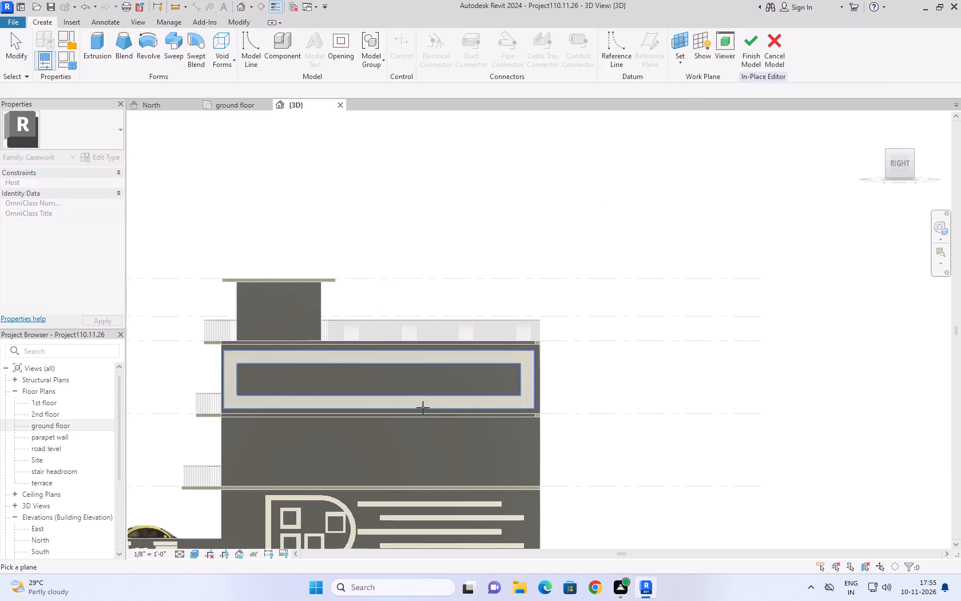
left_click(423, 408)
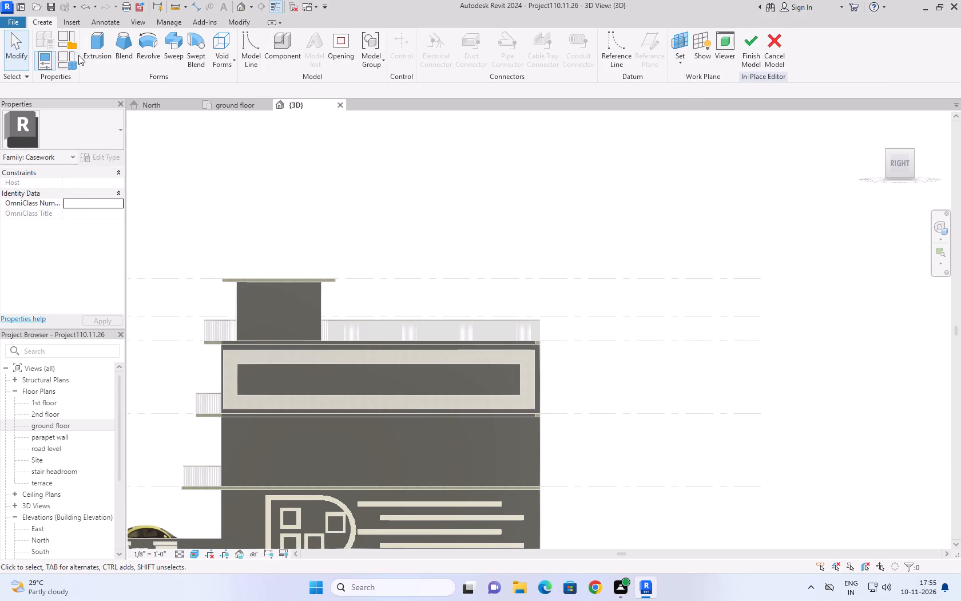
Start an extrusion and sketch the top, rear and bottom lines of a rectangle about 42' long on the 1st floor wall.
left_click(98, 37)
scroll(407, 363, "down", 3)
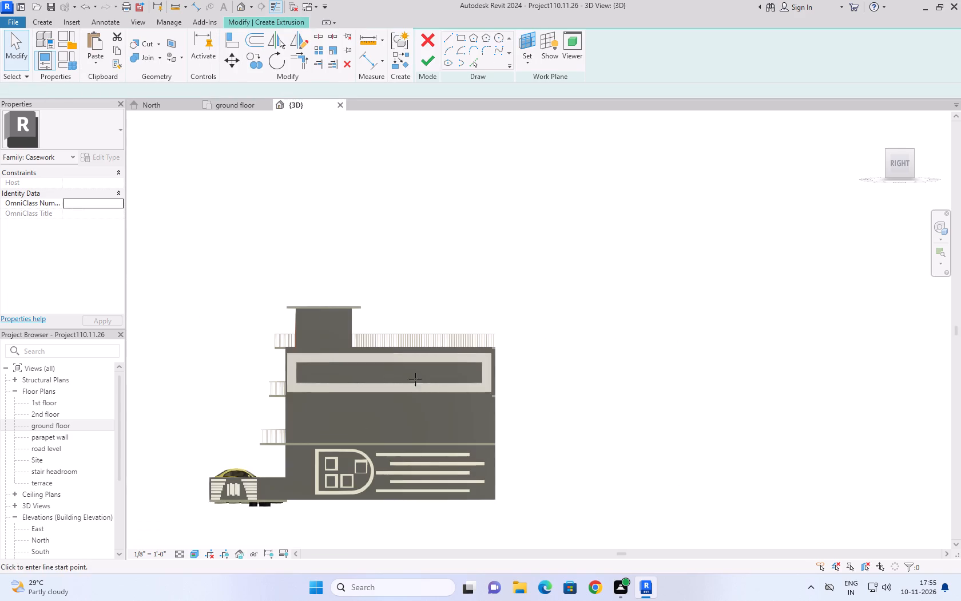
scroll(387, 473, "up", 5)
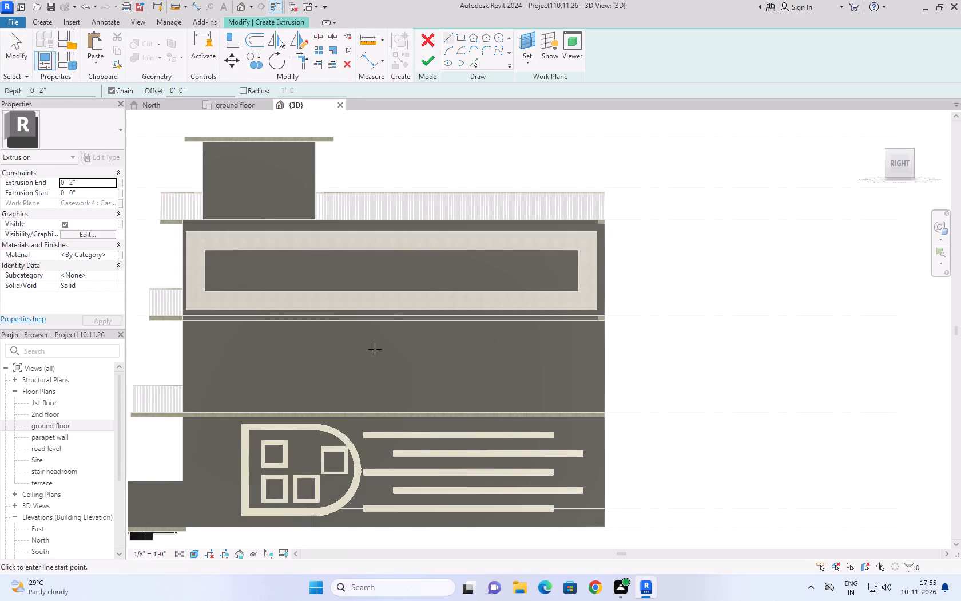
left_click(208, 334)
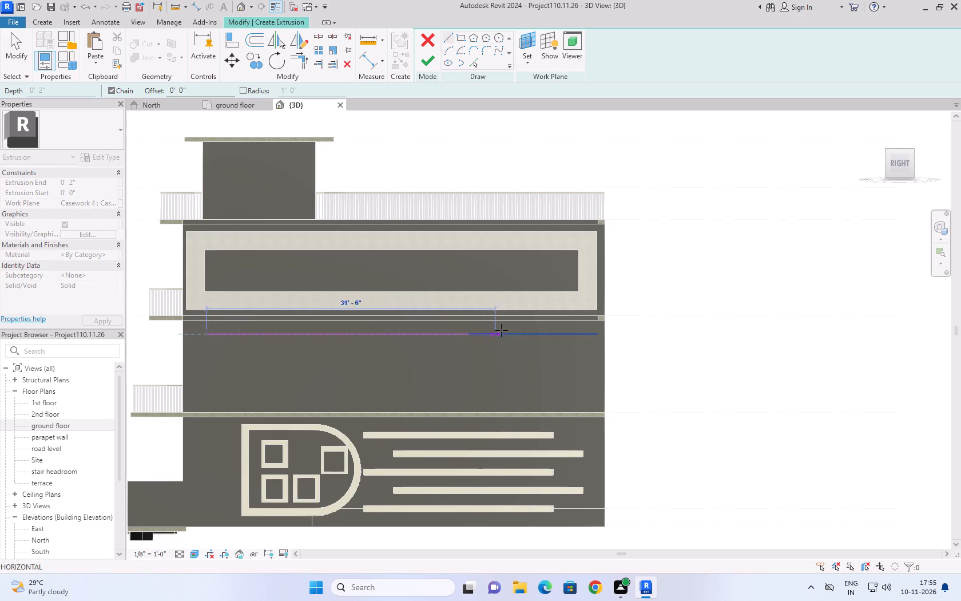
left_click(594, 337)
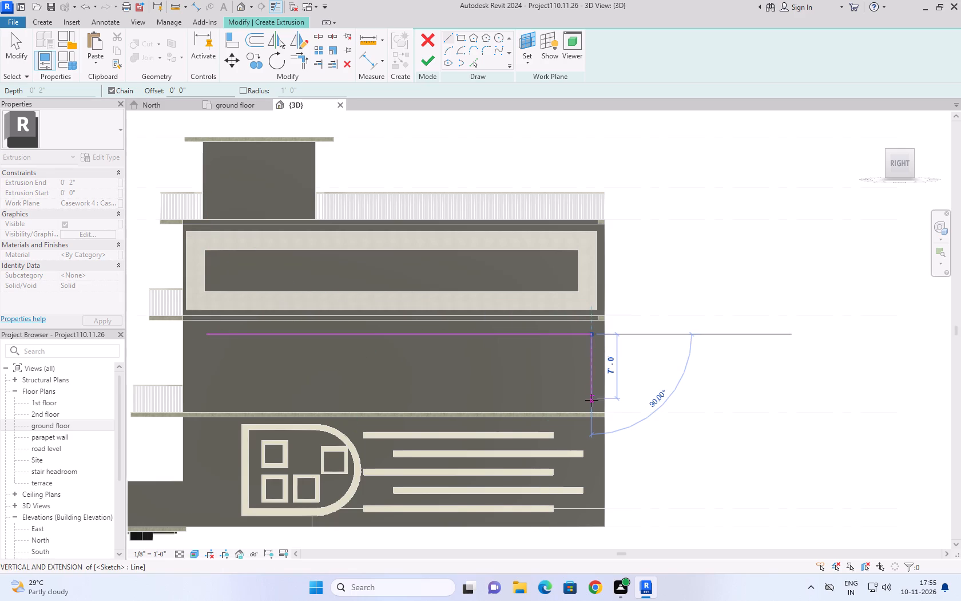
left_click(591, 404)
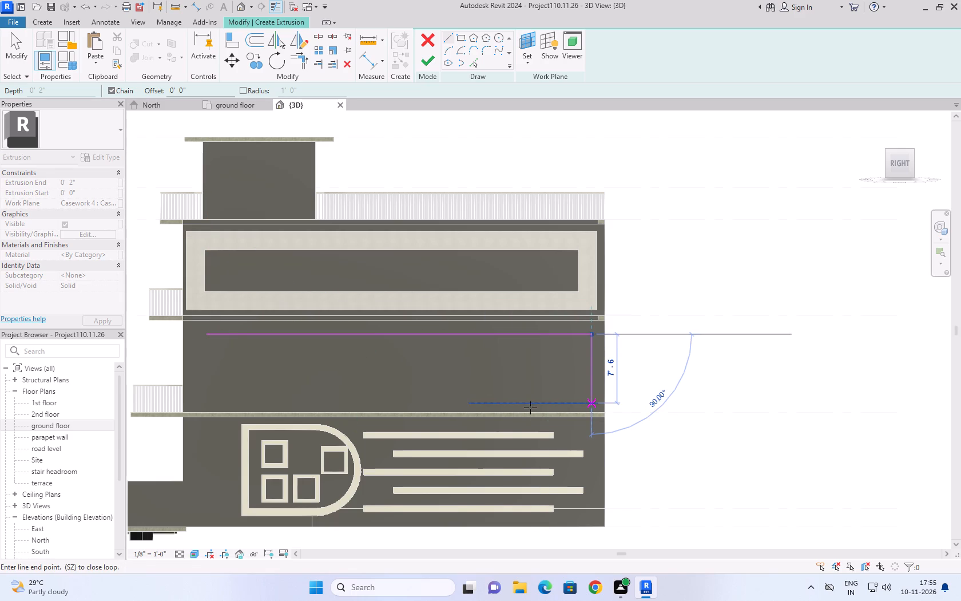
left_click(207, 401)
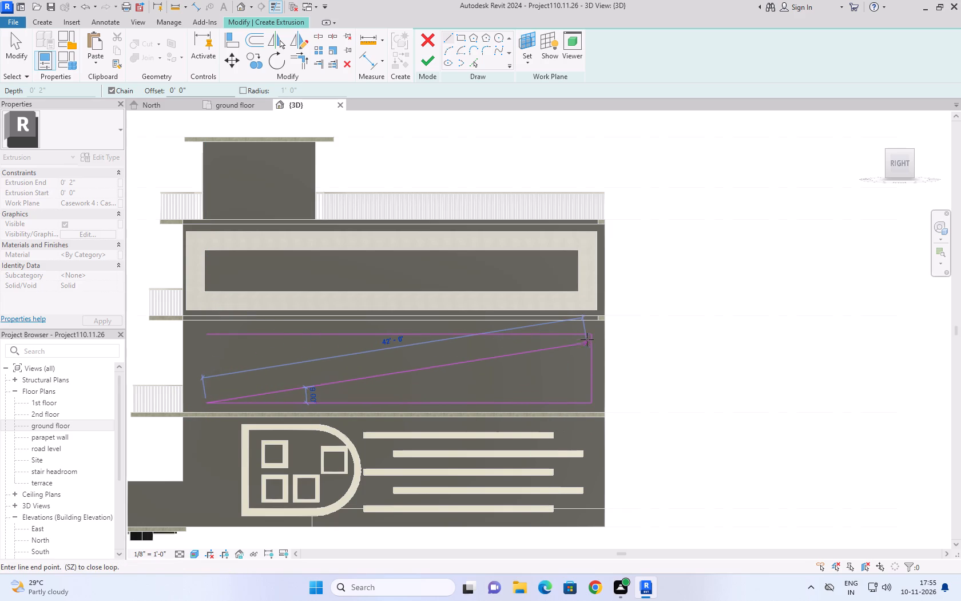
Draw an arc from the bottom line's front end to the upper rear corner, tangent to the bottom line.
left_click(444, 48)
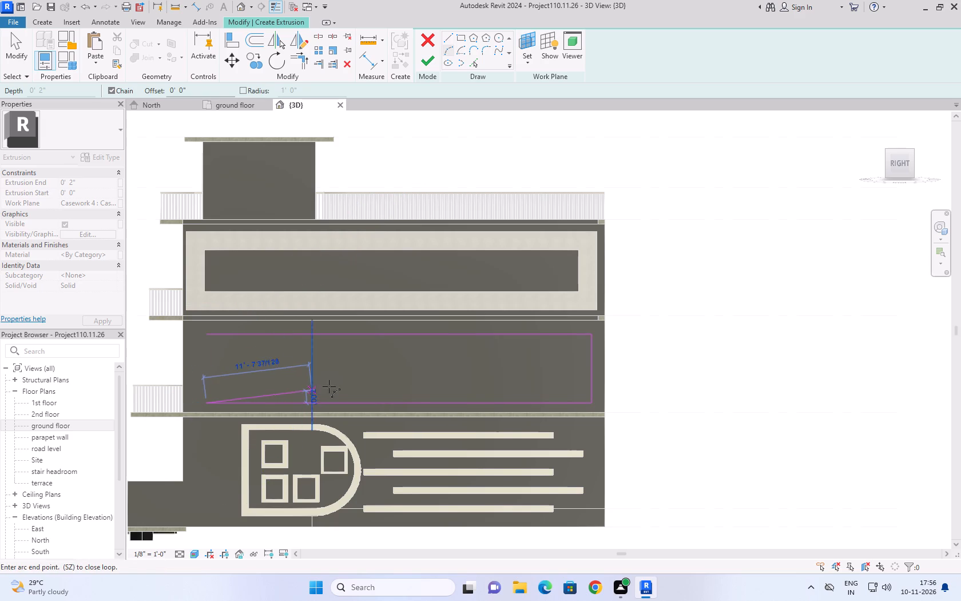
left_click(587, 337)
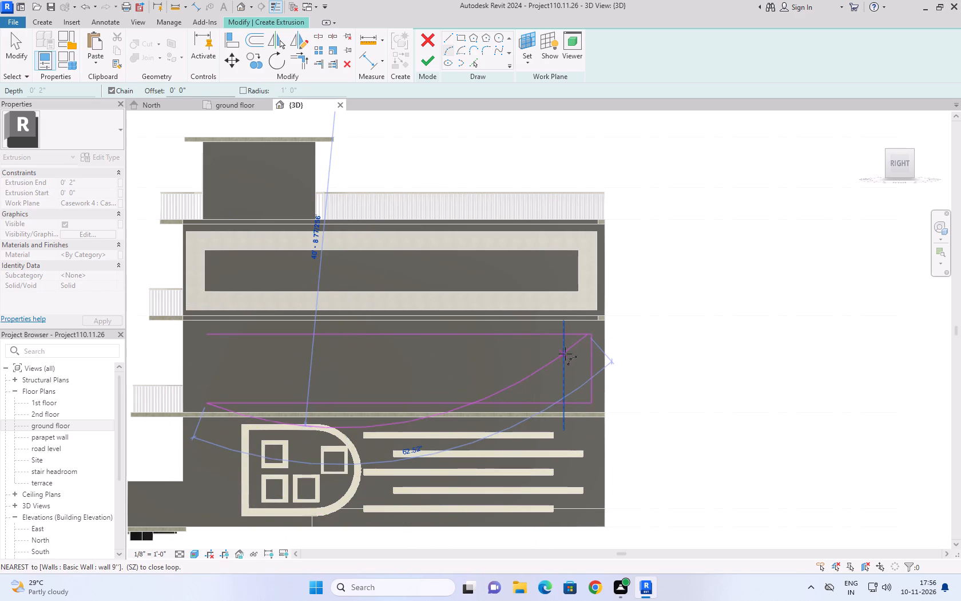
left_click(530, 356)
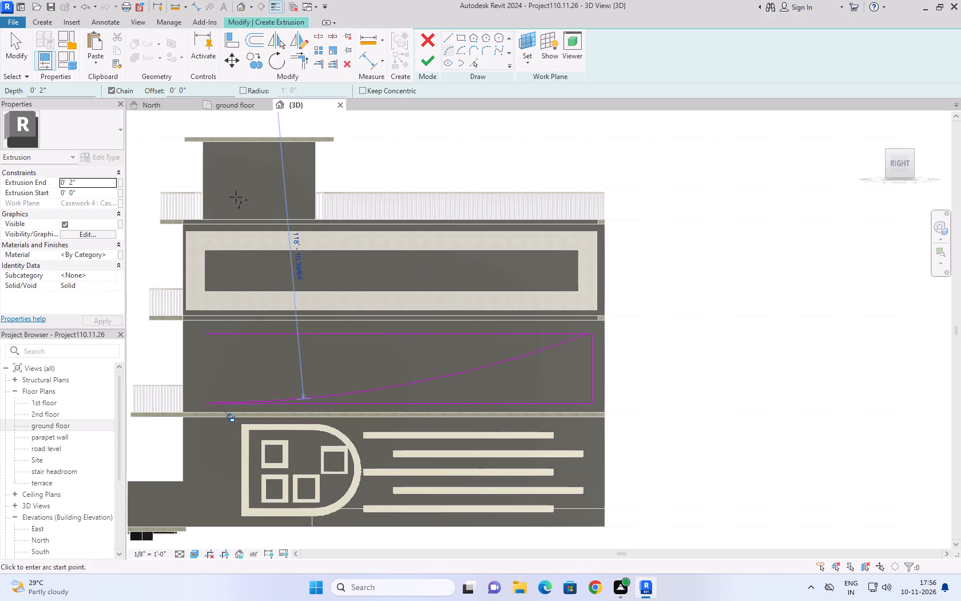
Delete the sketch's top line and trim the arc to a corner with the rear vertical line, closing the profile.
left_click(11, 58)
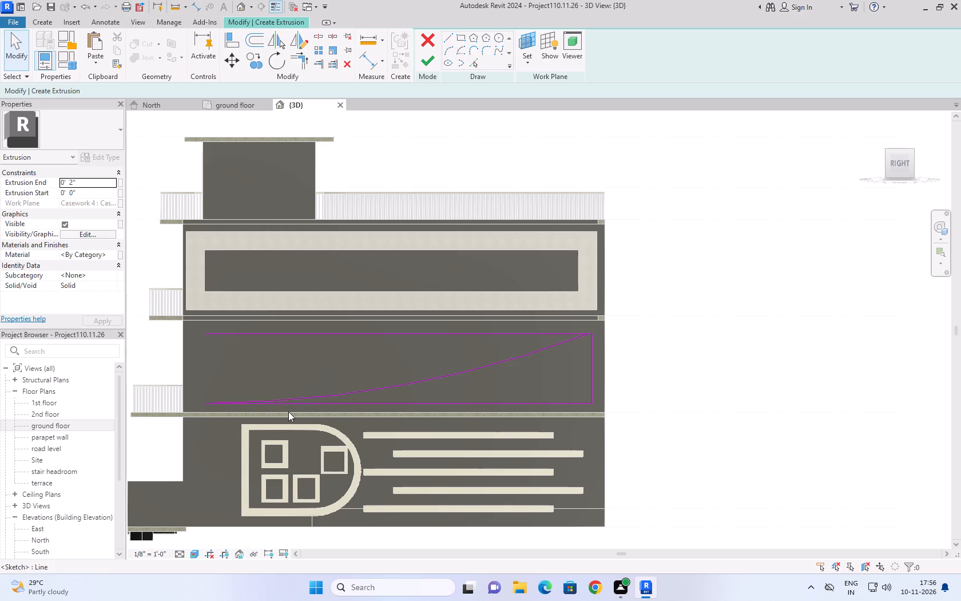
scroll(379, 375, "up", 3)
left_click(459, 312)
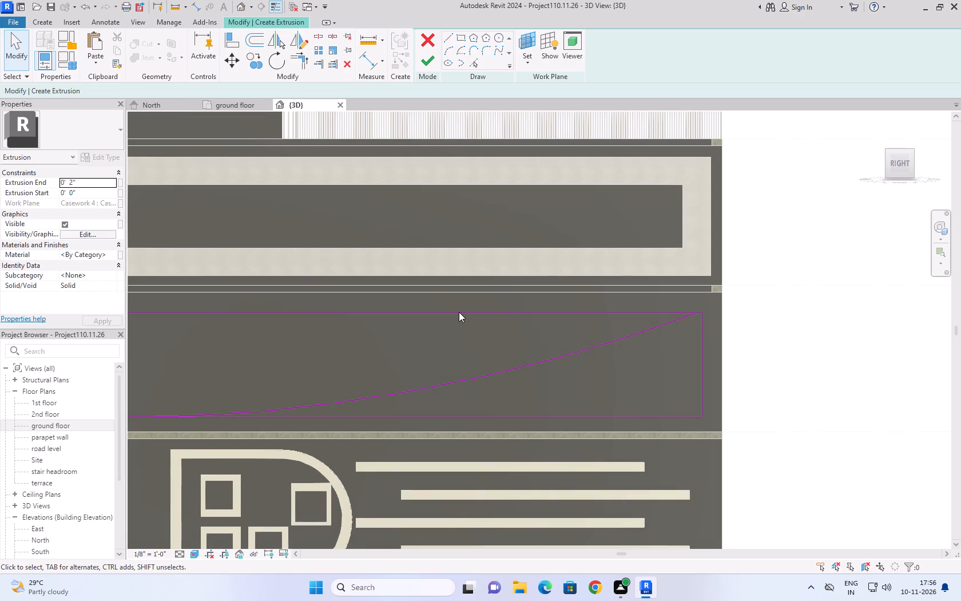
key("Delete")
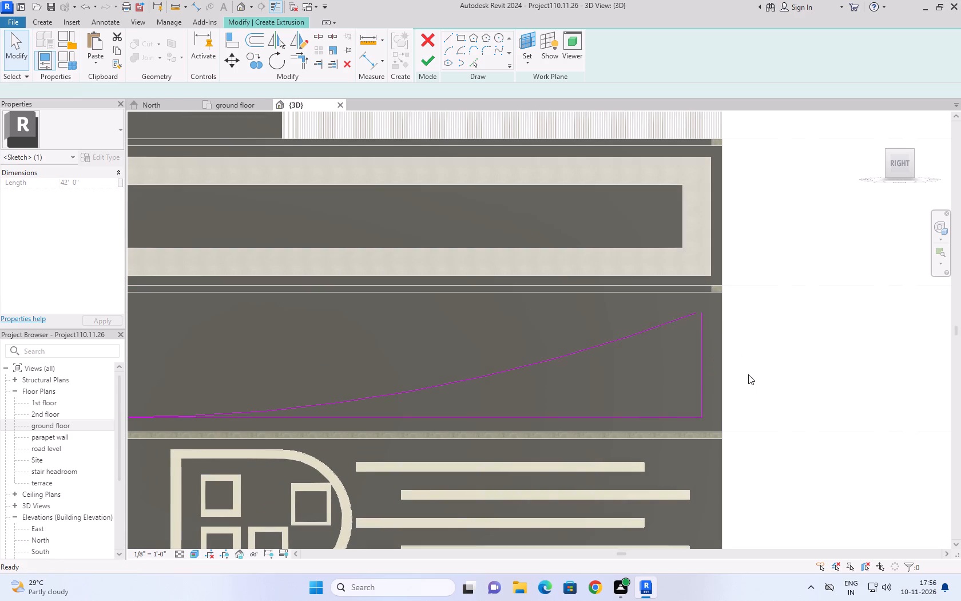
scroll(692, 303, "up", 2)
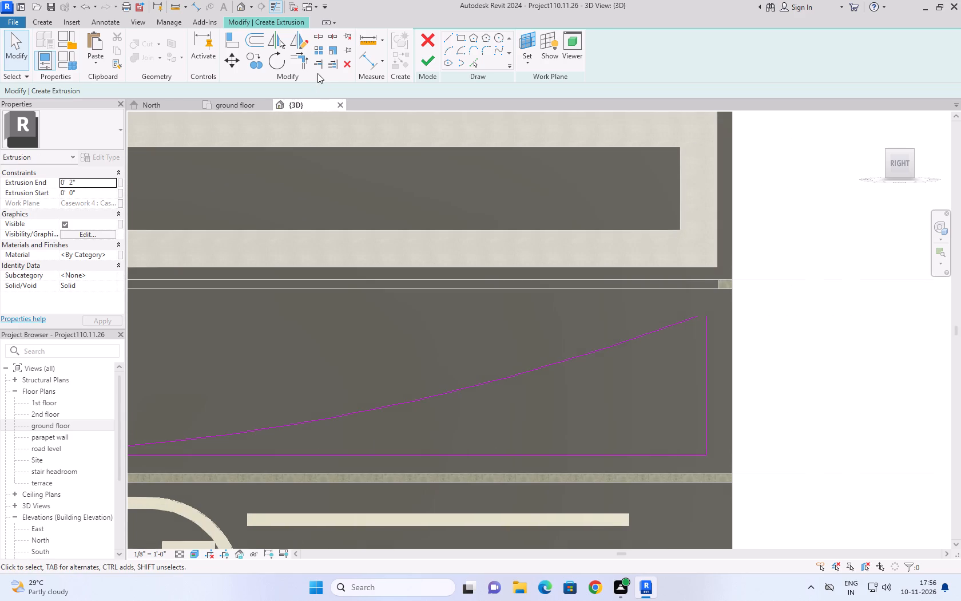
left_click(297, 63)
left_click(668, 329)
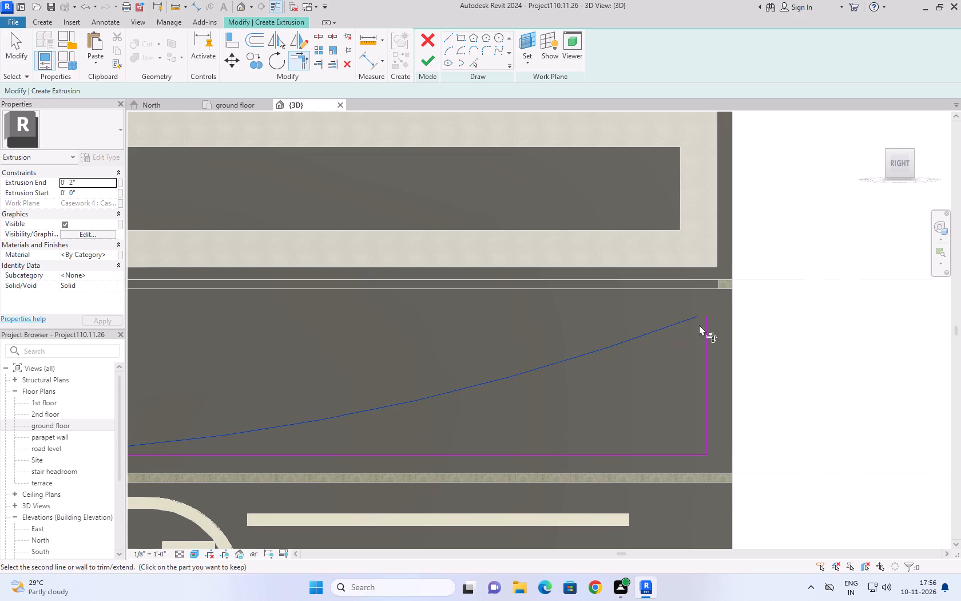
left_click(705, 327)
Finish the curved 1st floor profile as a 2" deep extrusion and finish the in-place casework model.
scroll(776, 380, "down", 3)
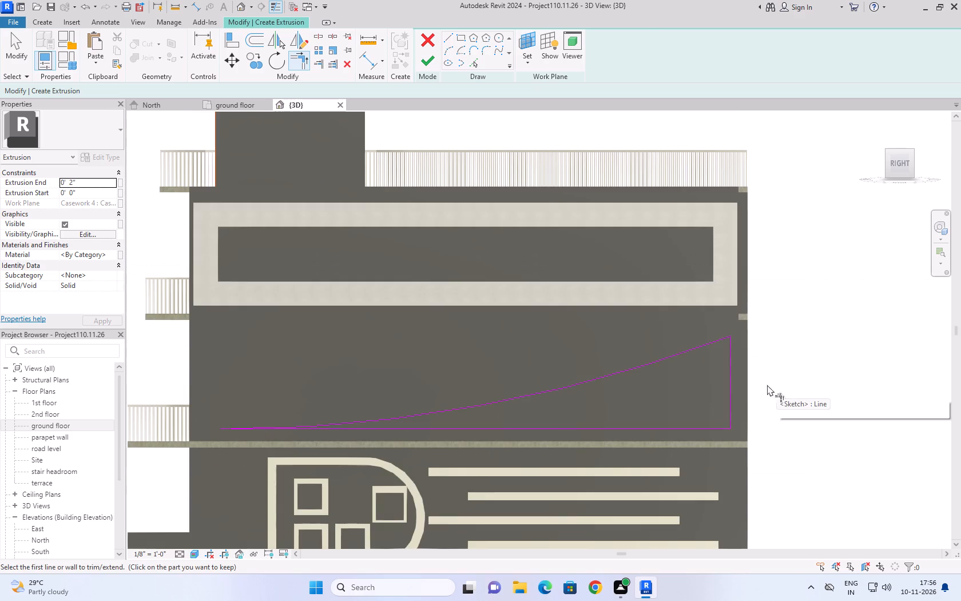
scroll(682, 541, "down", 3)
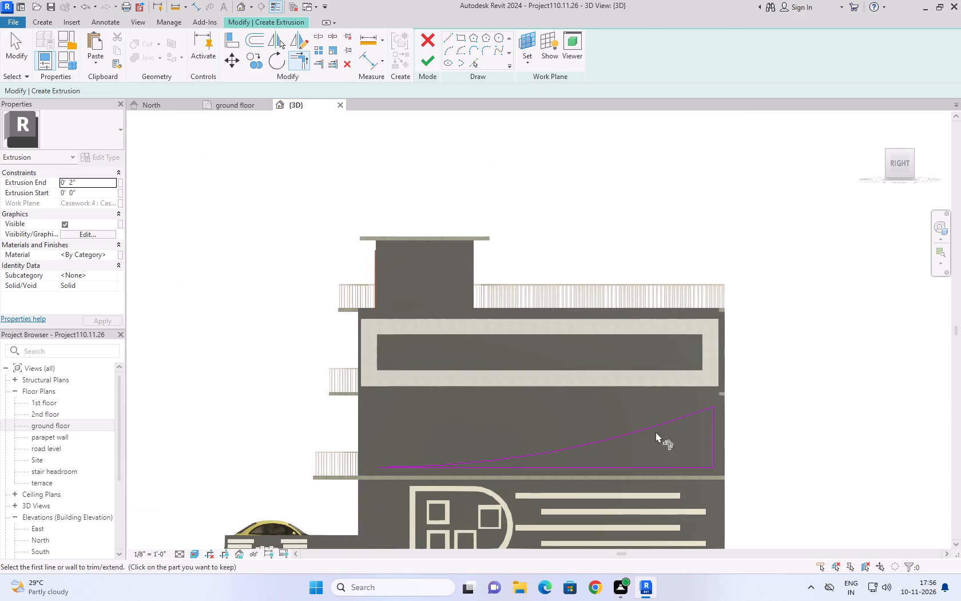
left_click(423, 60)
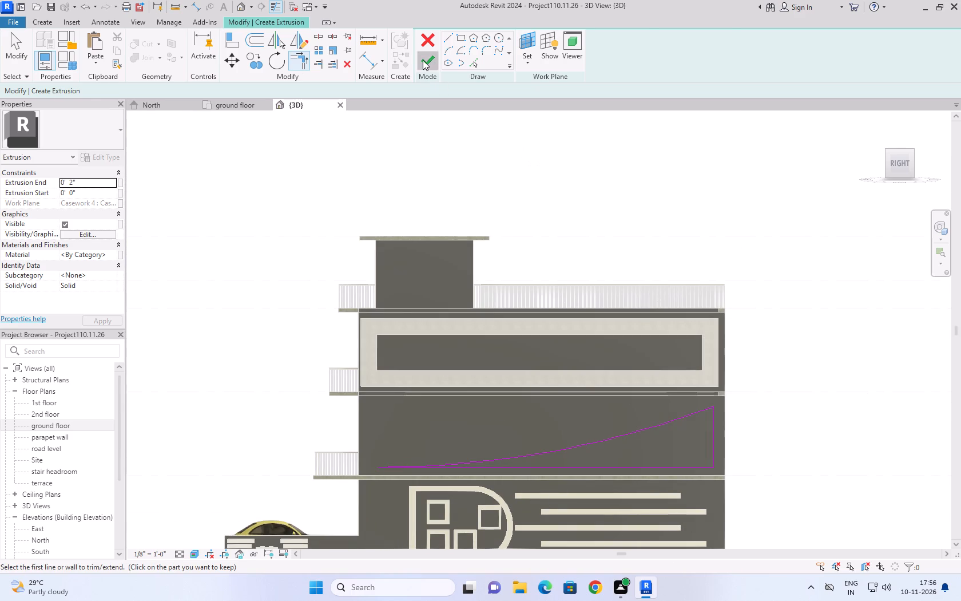
left_click(615, 48)
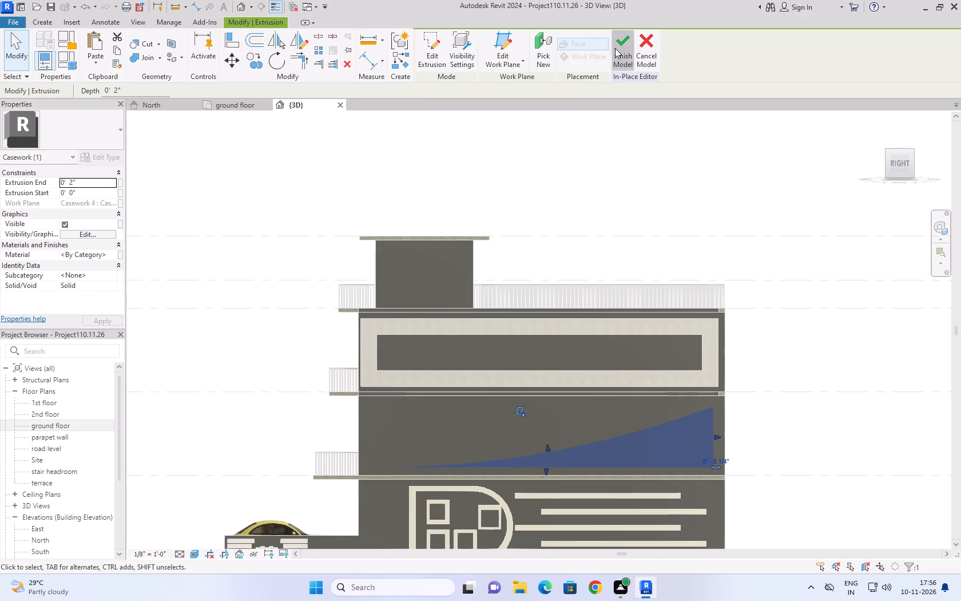
left_click(525, 145)
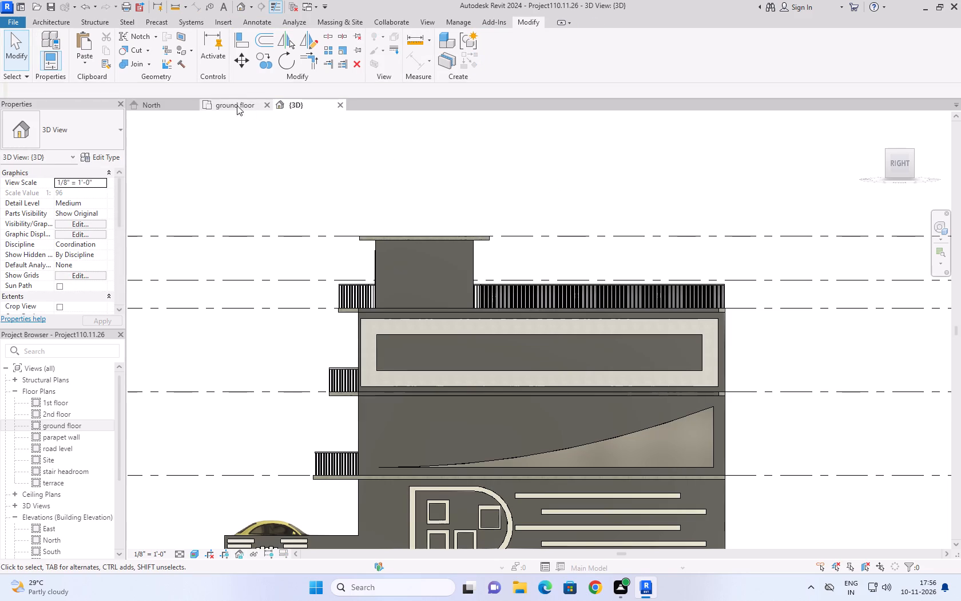
Show the whole house in the home 3D view and examine the curved 1st floor design on the right side wall.
left_click(872, 117)
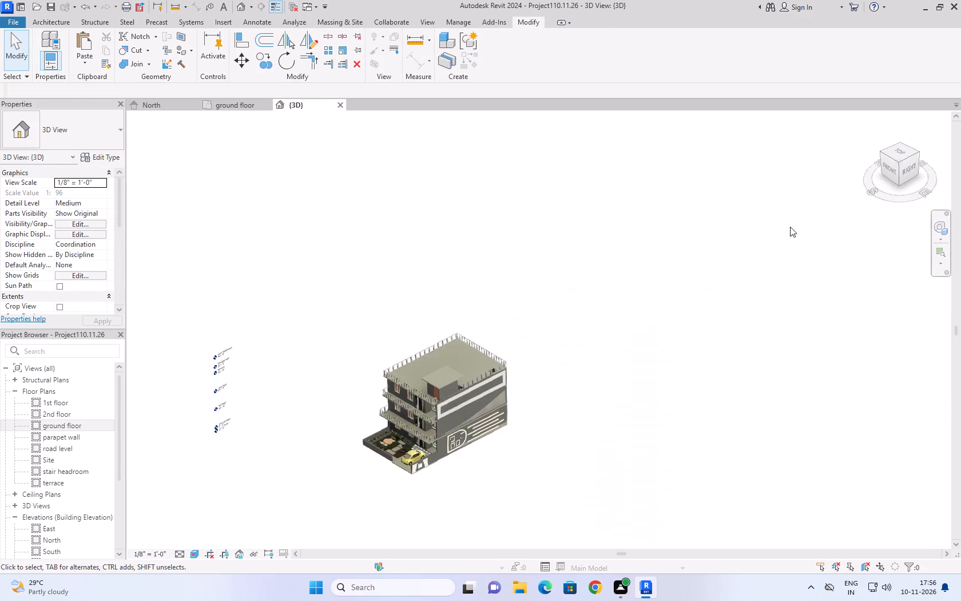
scroll(640, 381, "up", 7)
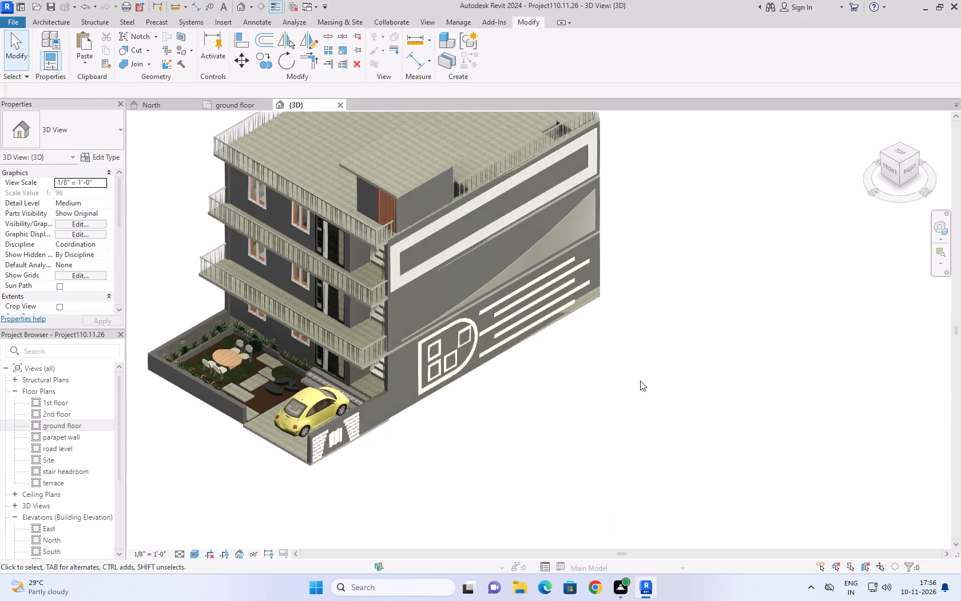
left_click(656, 392)
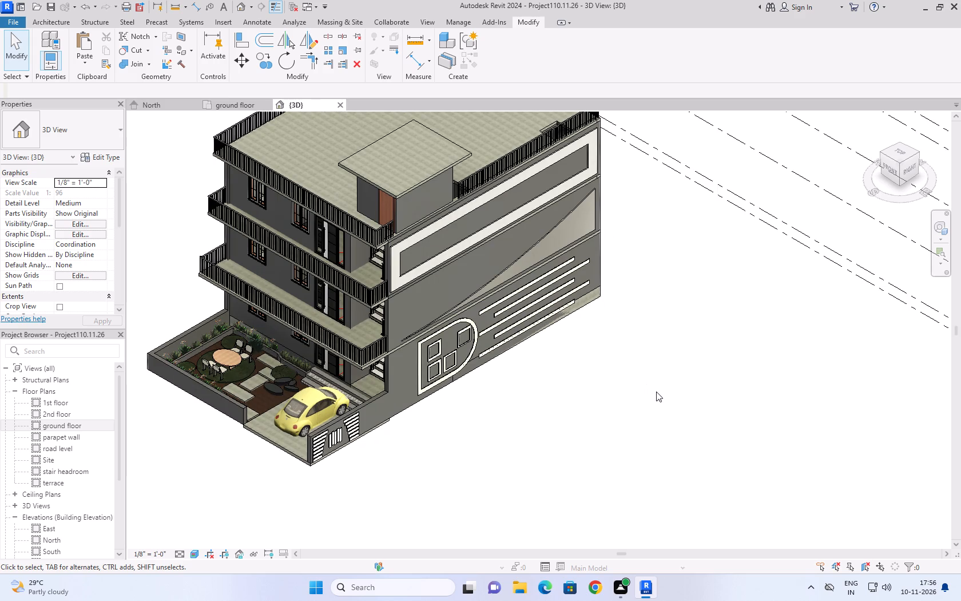
Assign the Linen, White material to the curved 1st floor casework extrusion on the right side wall and finish the in-place model.
left_click(555, 226)
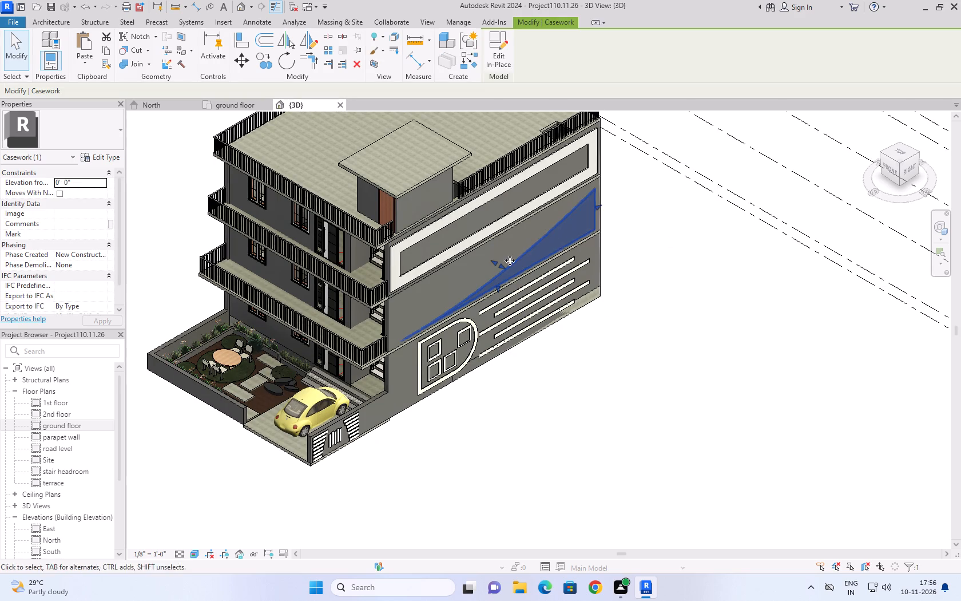
left_click(497, 55)
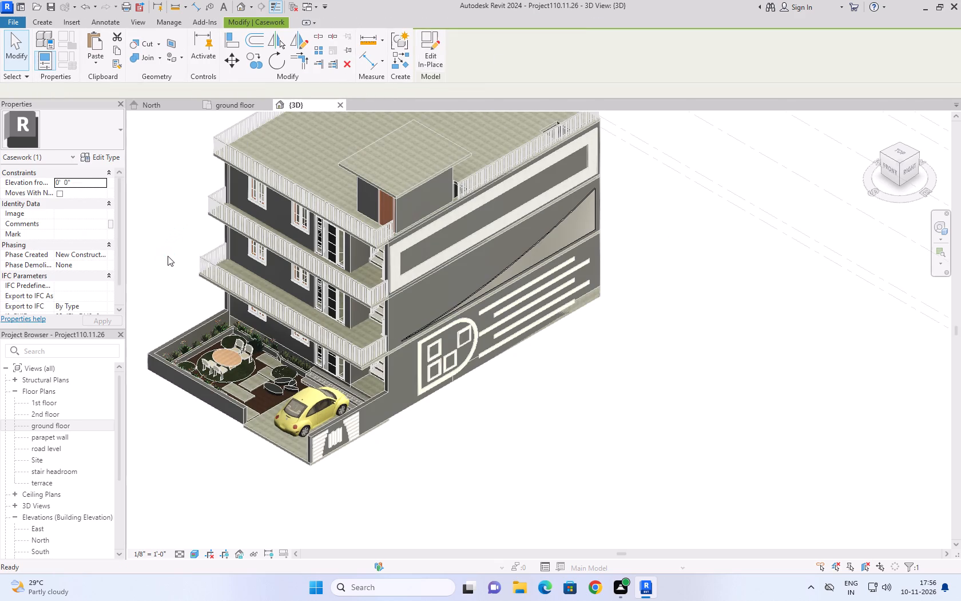
left_click(531, 243)
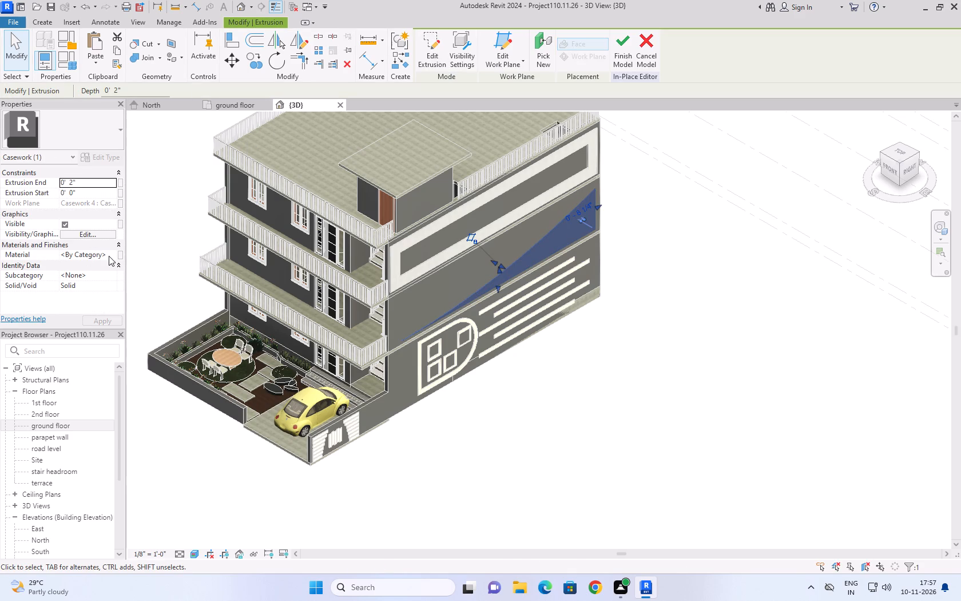
left_click(109, 256)
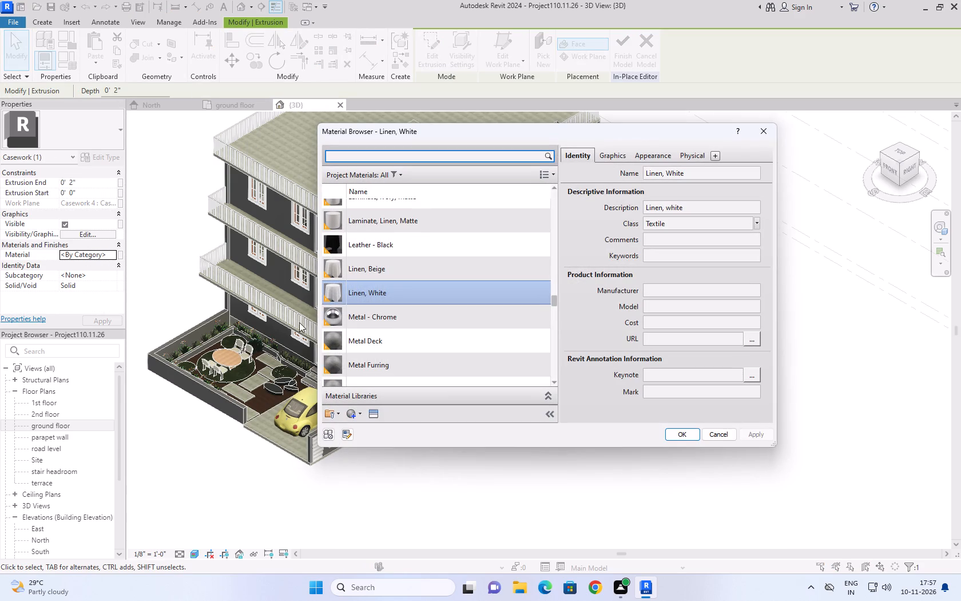
left_click(684, 430)
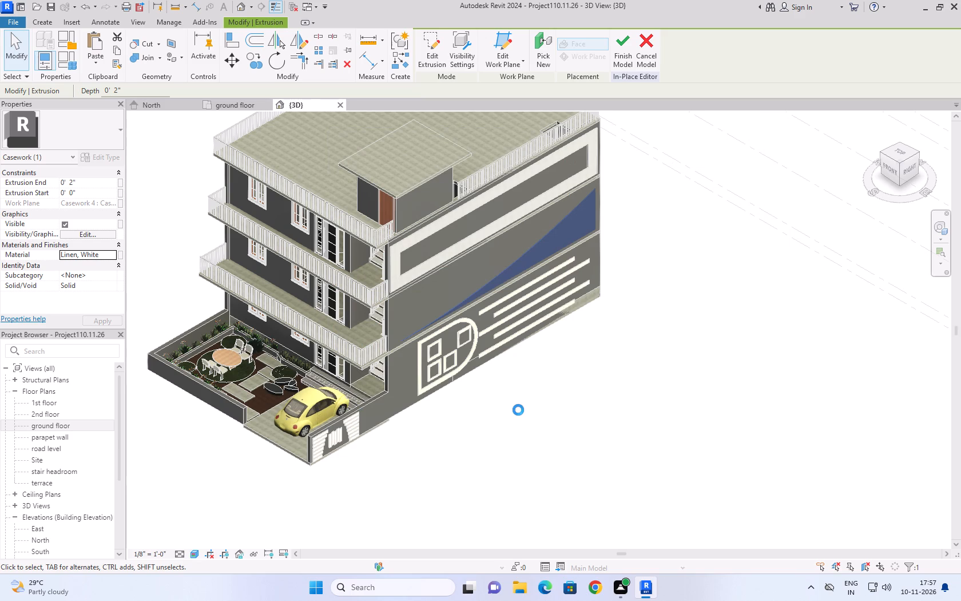
left_click(518, 410)
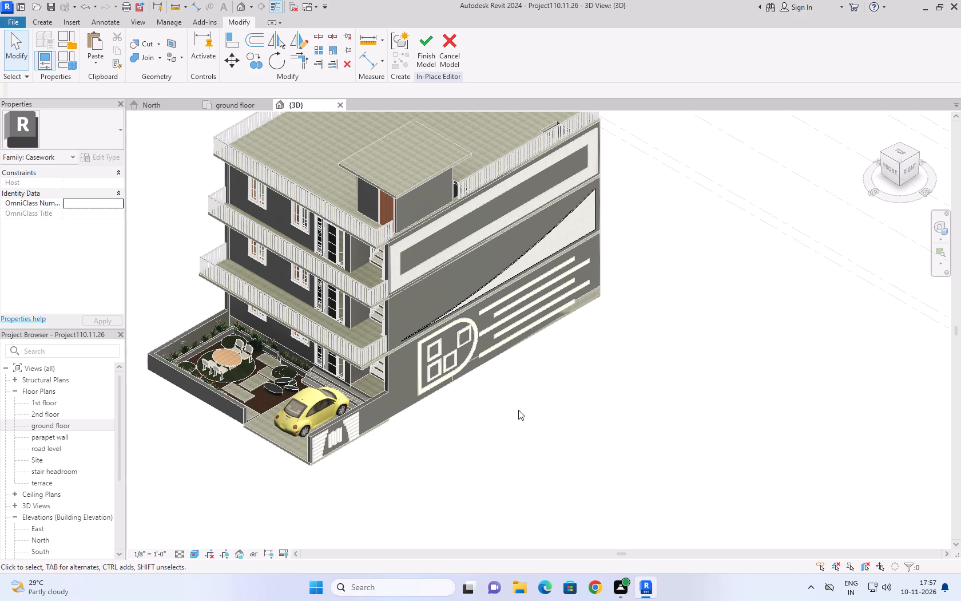
left_click(534, 422)
scroll(659, 325, "down", 2)
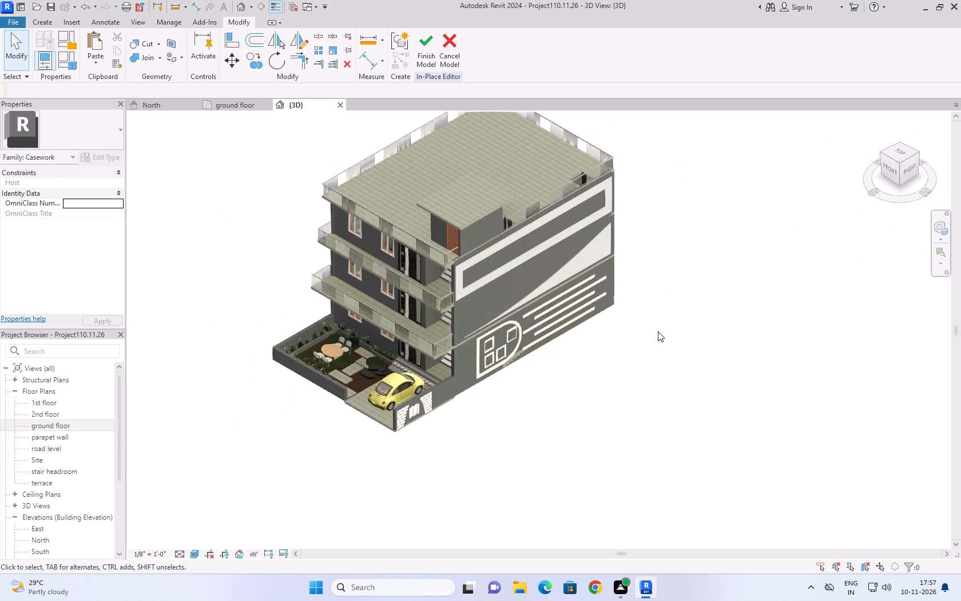
left_click(432, 49)
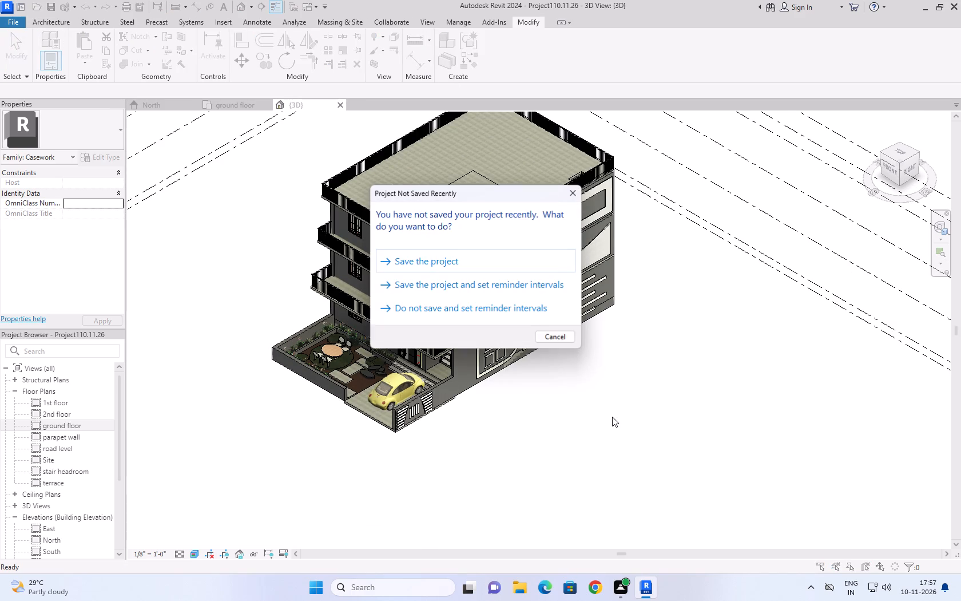
Save the project.
left_click(470, 260)
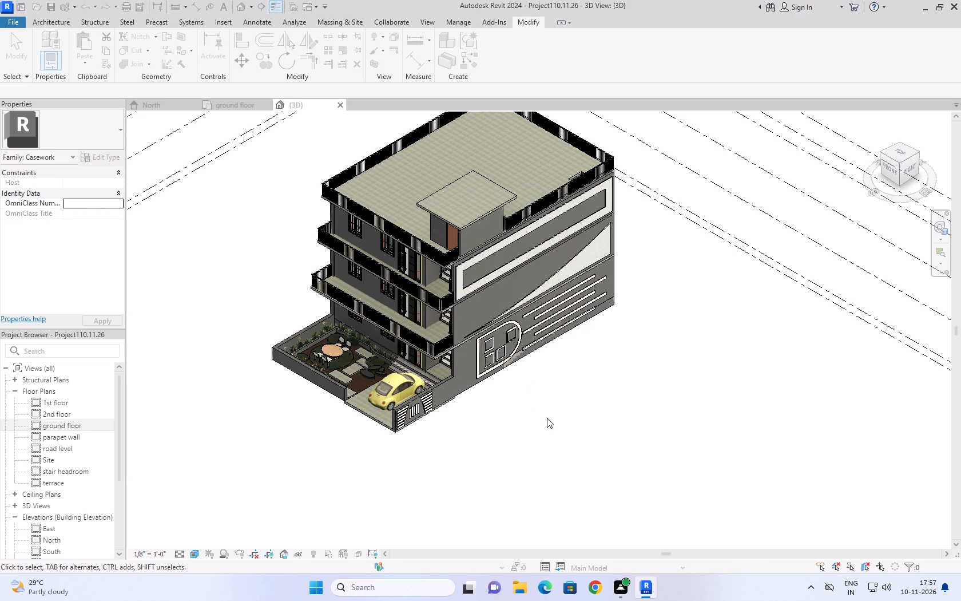
Create a perspective camera view from the ground floor plan, placed outside the front right corner and aimed diagonally across the house.
left_click(223, 101)
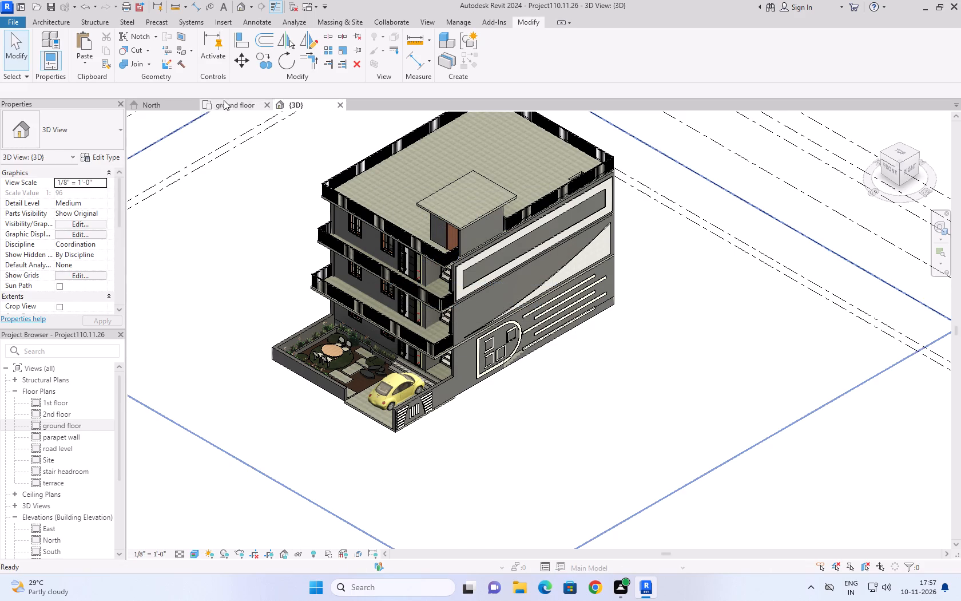
scroll(454, 144, "down", 4)
left_click(490, 396)
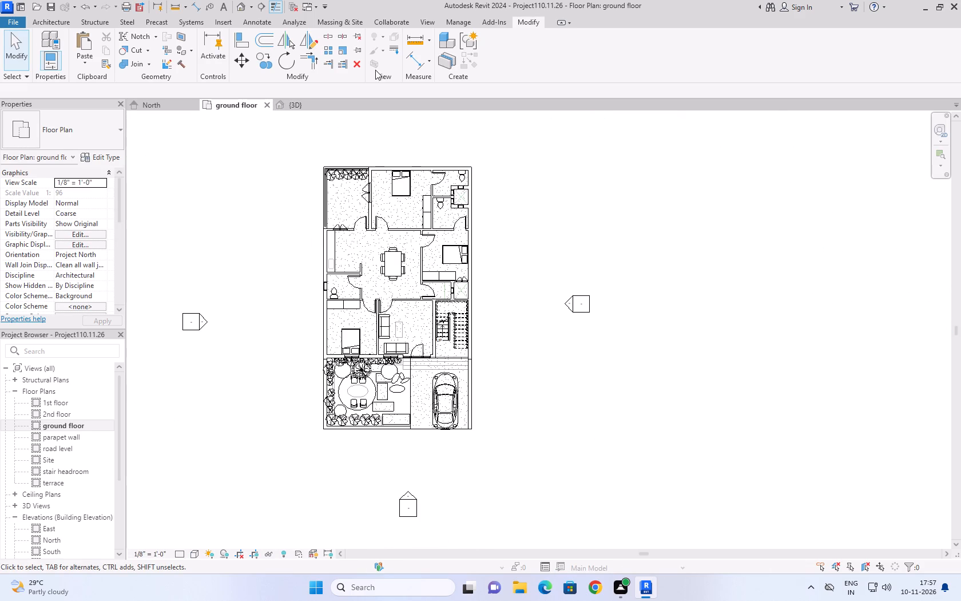
double_click(17, 57)
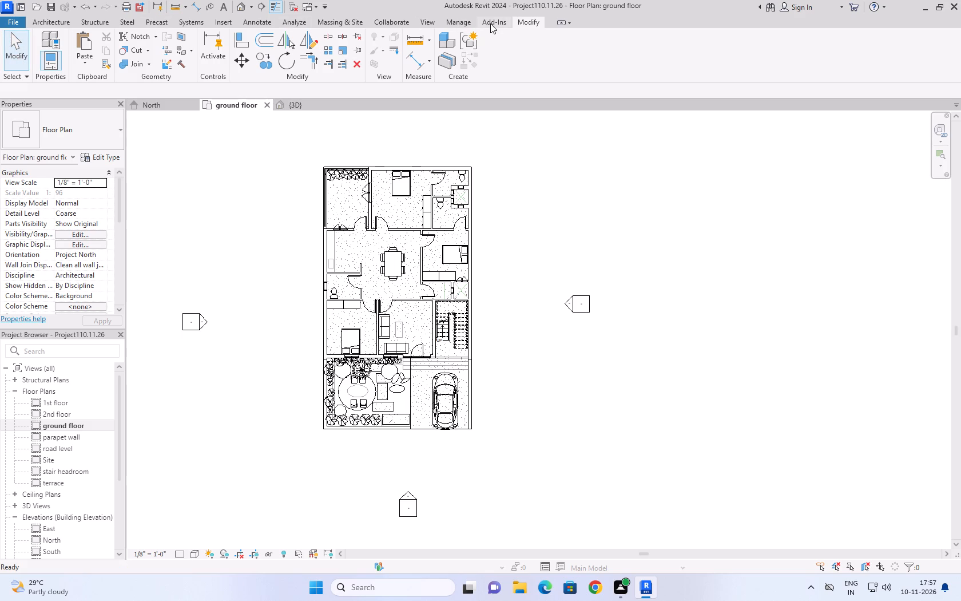
left_click(419, 18)
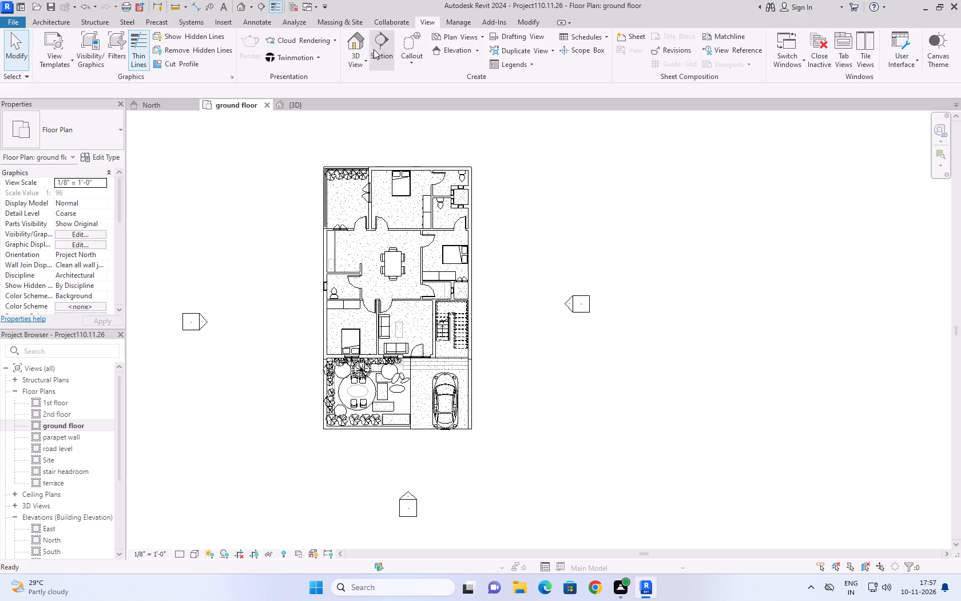
left_click(363, 60)
left_click(379, 105)
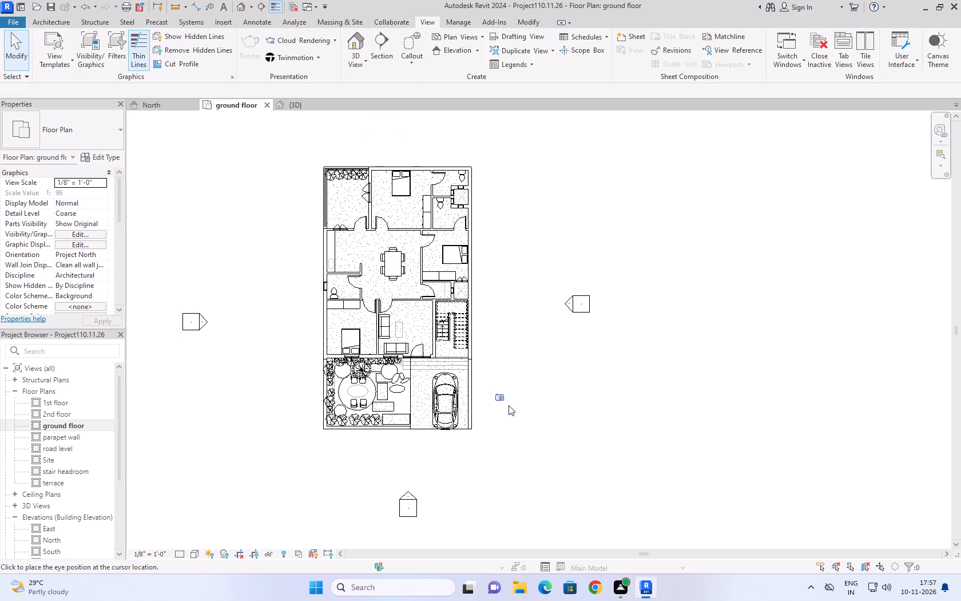
left_click(632, 472)
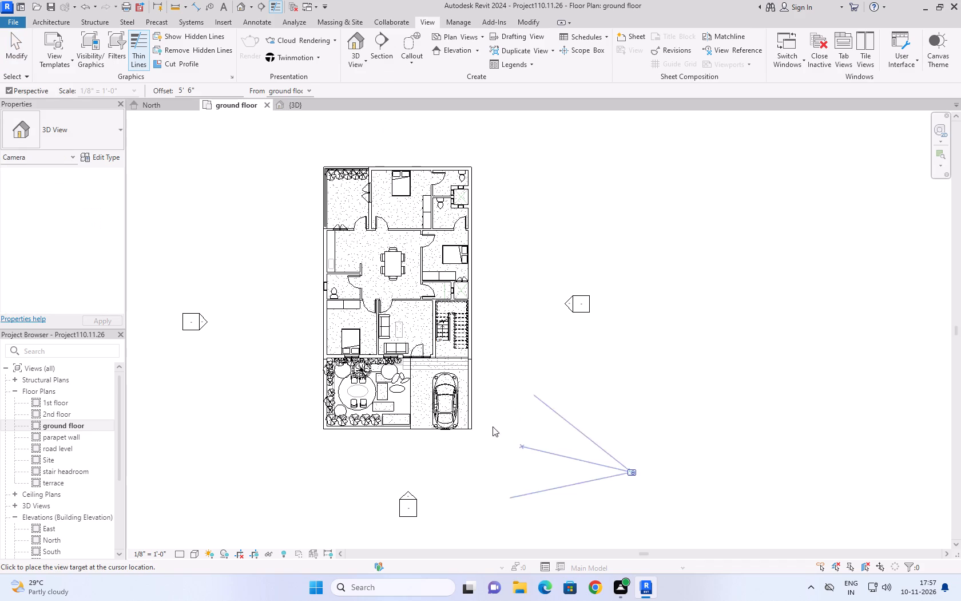
left_click(305, 234)
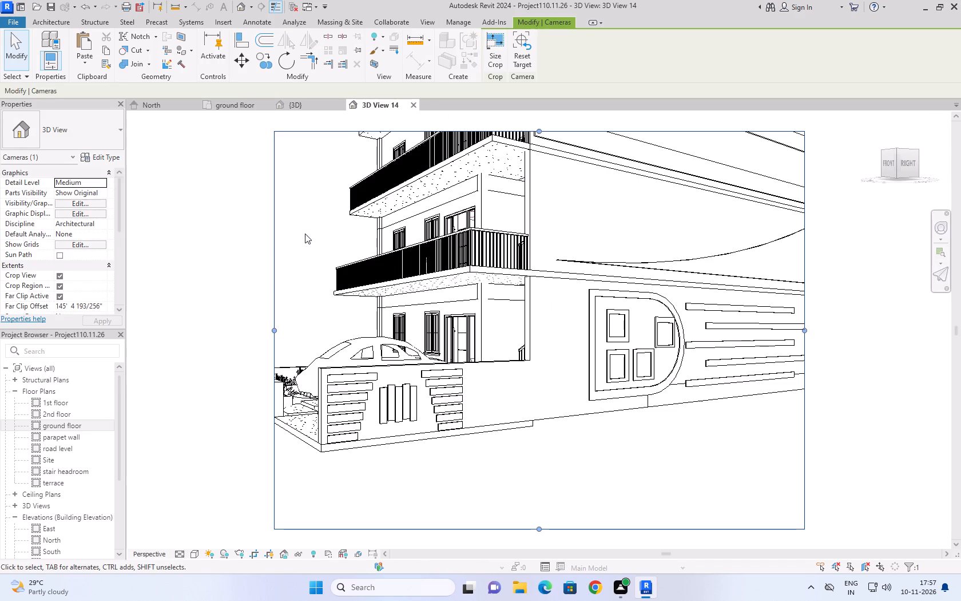
Enlarge the camera view's crop region upward and to both sides to take in more of the house.
scroll(346, 300, "down", 7)
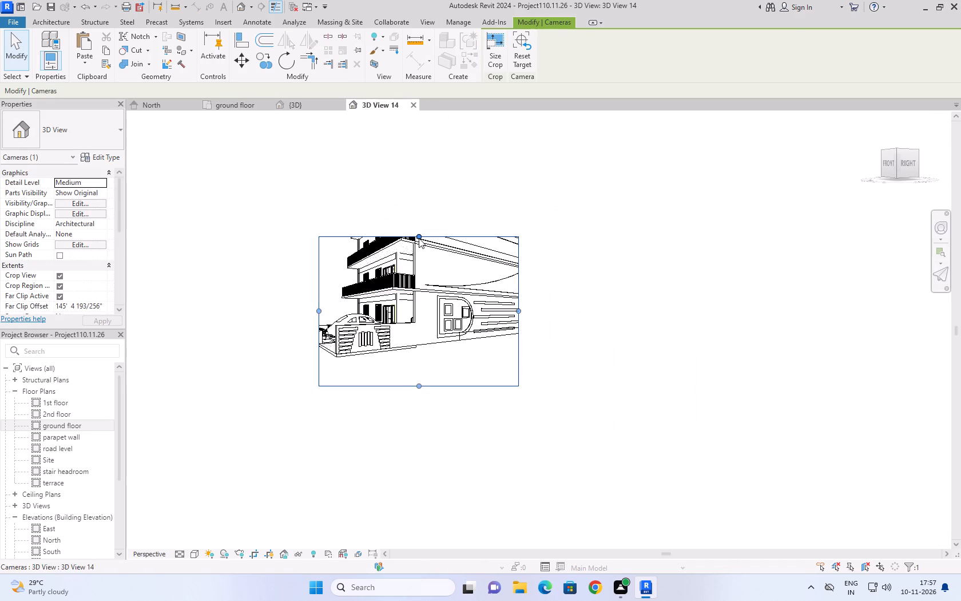
left_click_drag(419, 238, 414, 200)
left_click_drag(414, 189, 414, 179)
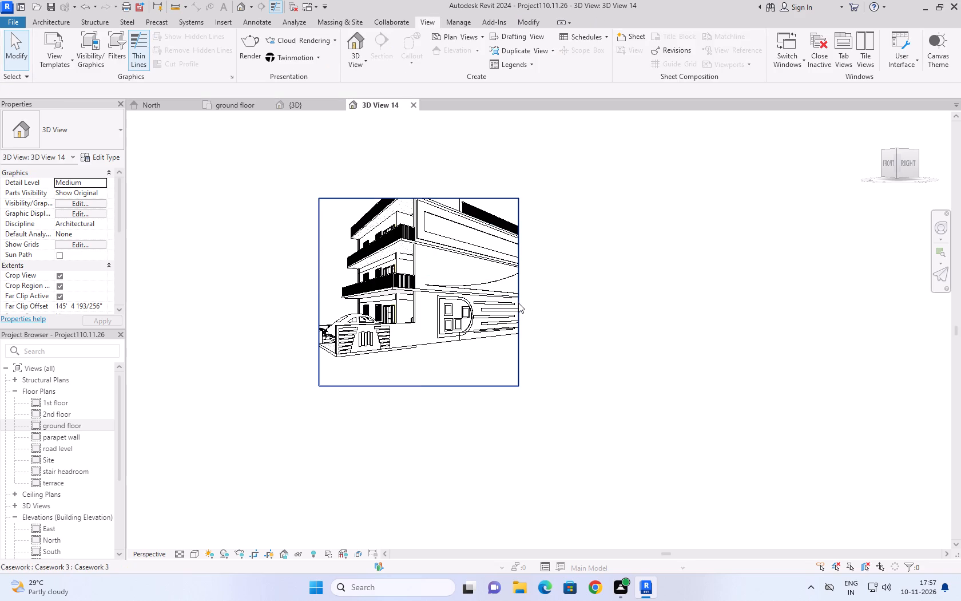
left_click(518, 303)
left_click_drag(518, 292, 582, 287)
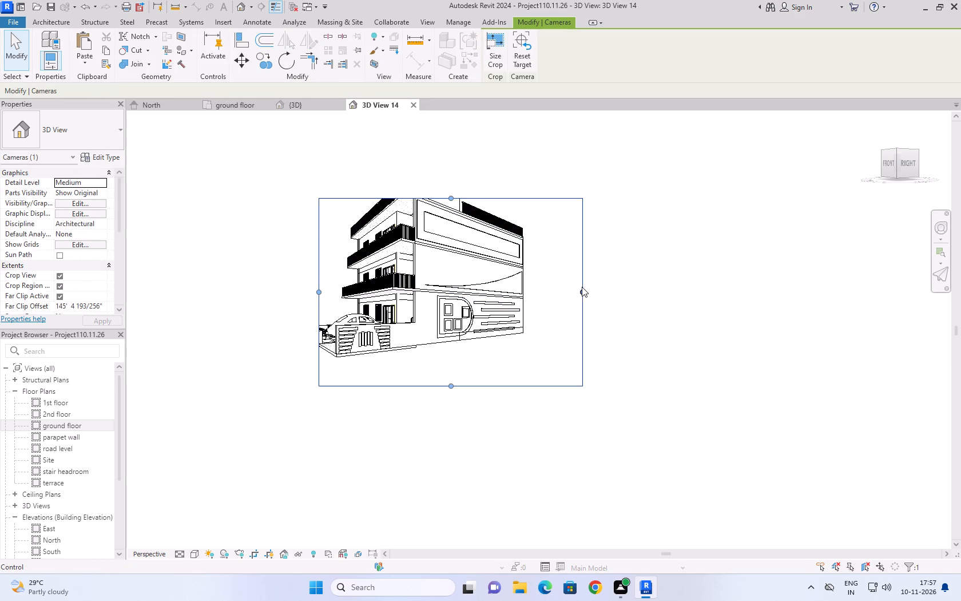
left_click_drag(450, 196, 452, 165)
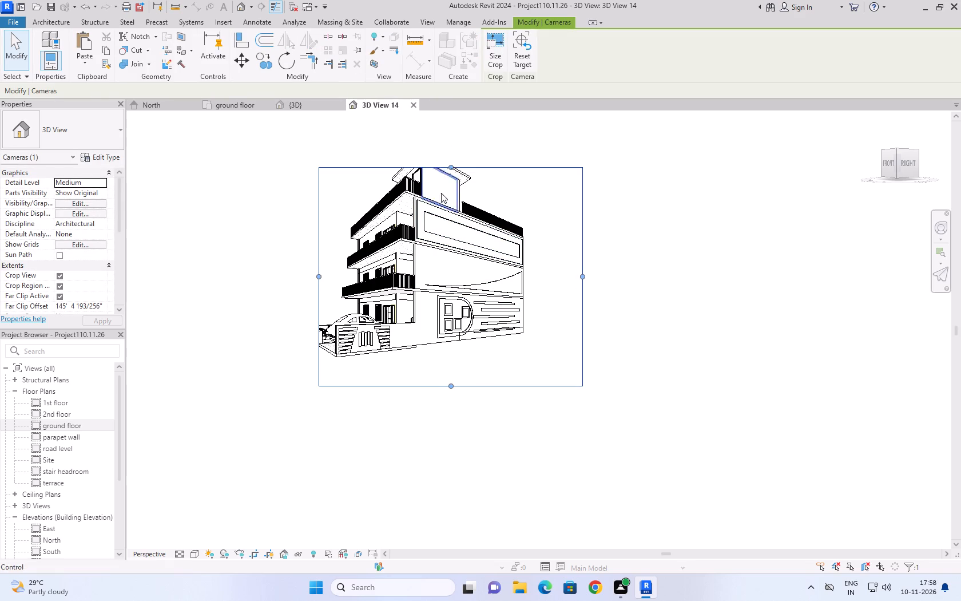
left_click_drag(320, 276, 283, 264)
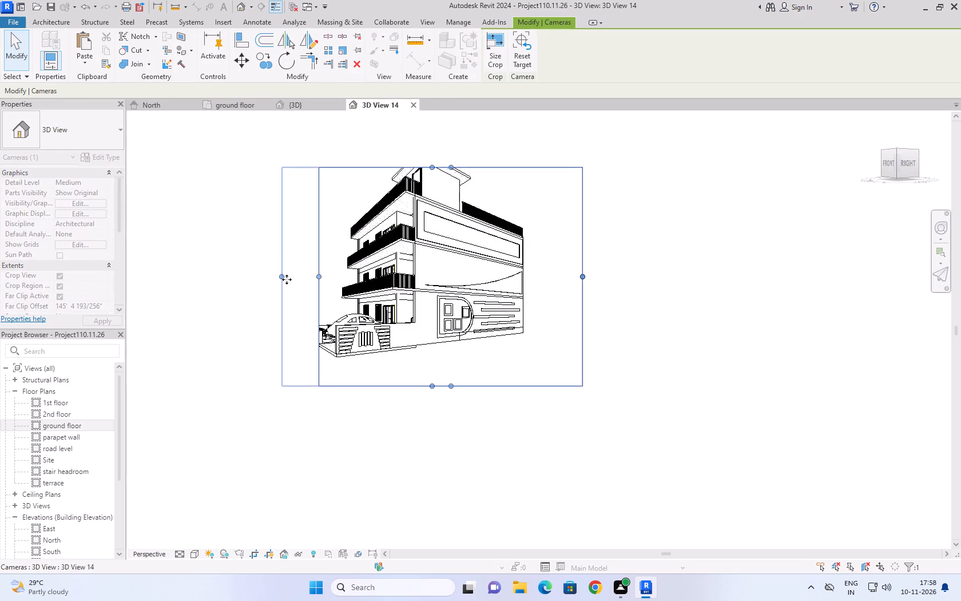
left_click(360, 416)
Orbit the camera to look slightly down on the house's front right corner and extend the crop region downward to frame the whole building.
right_click_drag(552, 227, 552, 258)
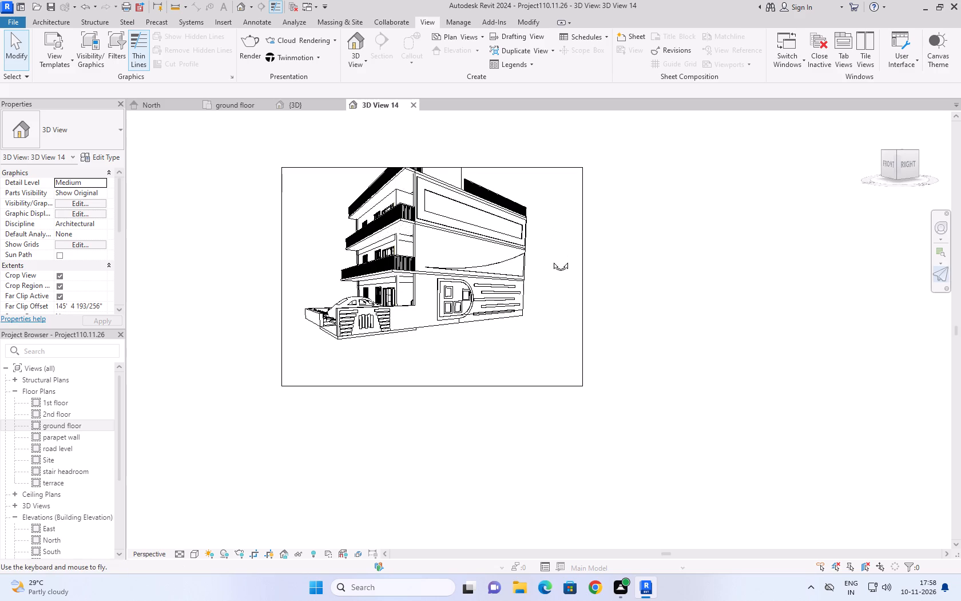
right_click_drag(552, 258, 562, 217)
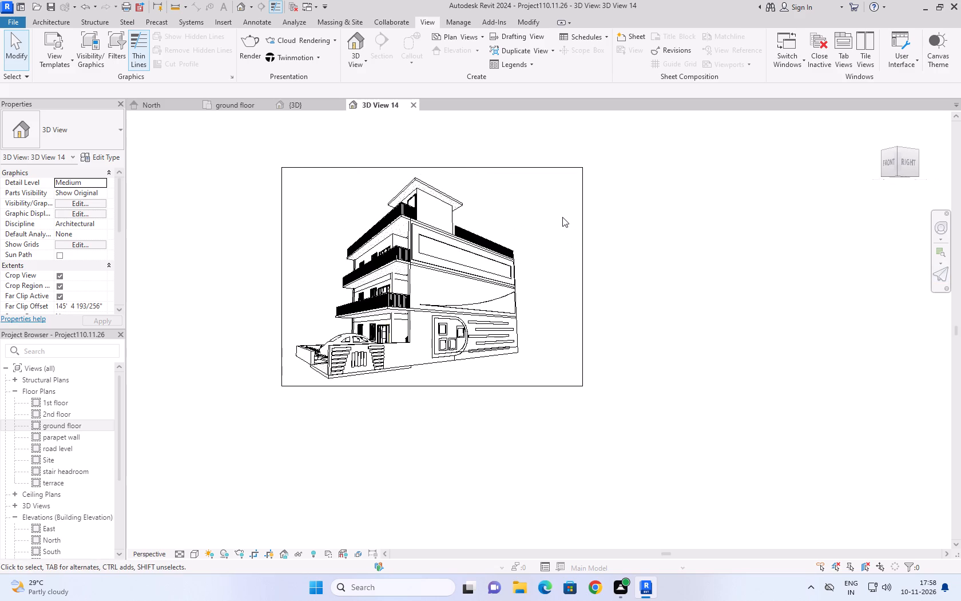
right_click_drag(562, 205, 561, 280, "shift")
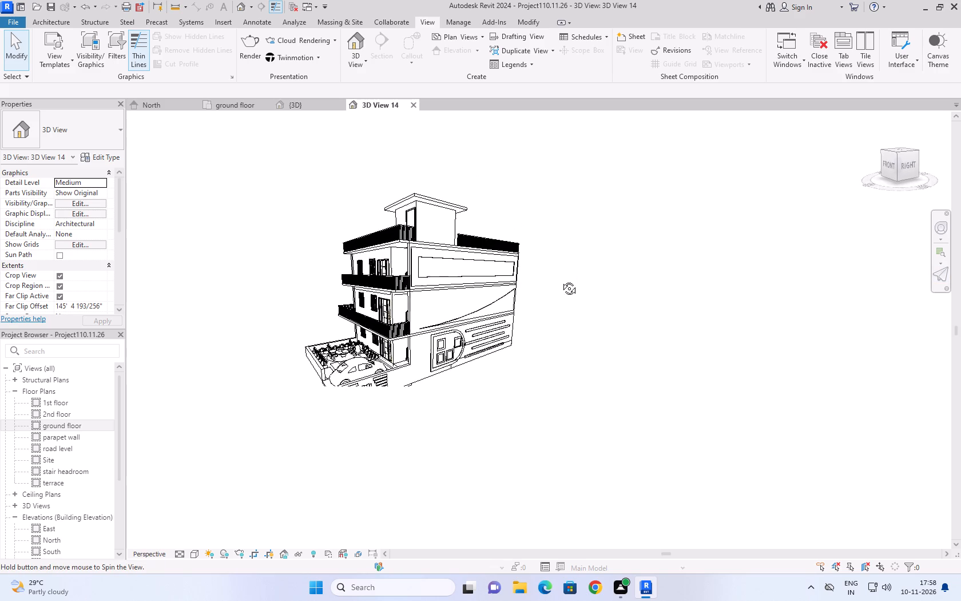
right_click_drag(561, 280, 547, 307, "shift")
left_click(438, 389)
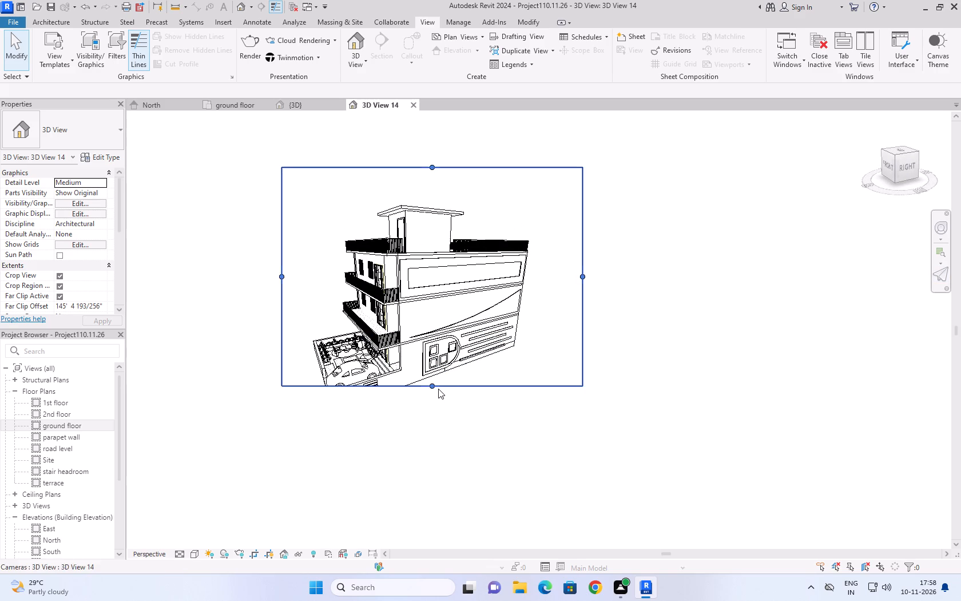
left_click_drag(431, 386, 414, 437)
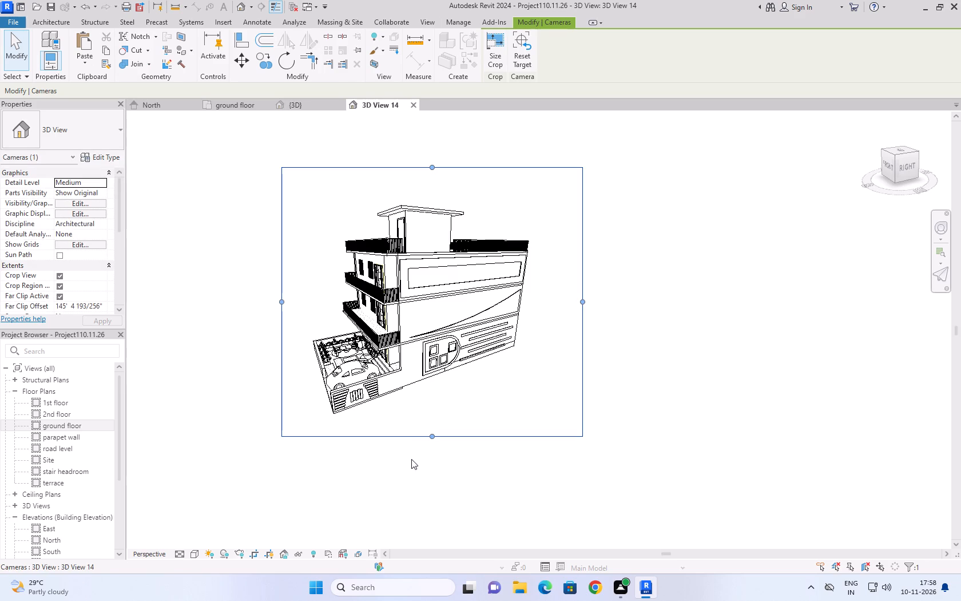
right_click_drag(421, 393, 411, 342, "shift")
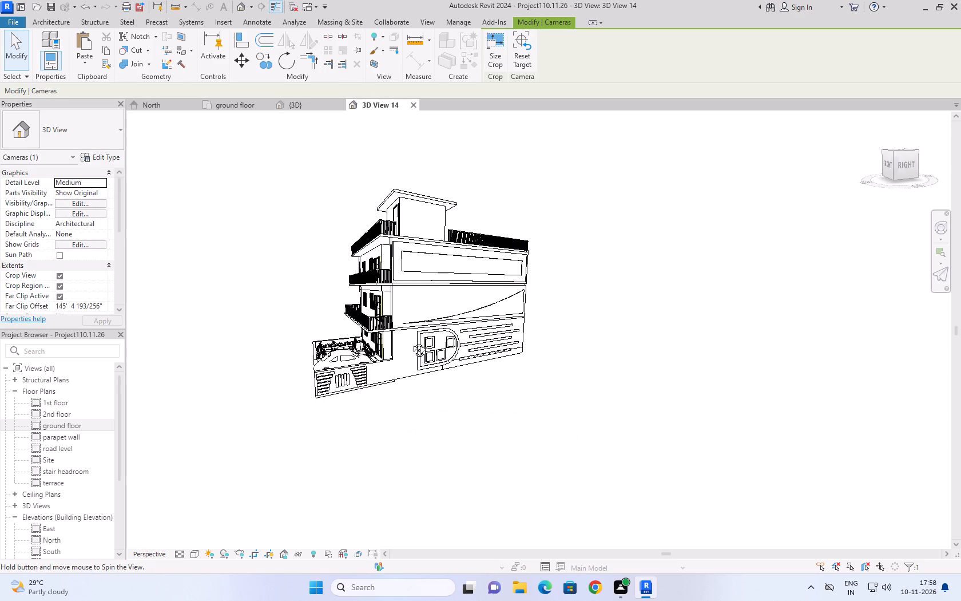
right_click_drag(411, 342, 442, 342, "shift")
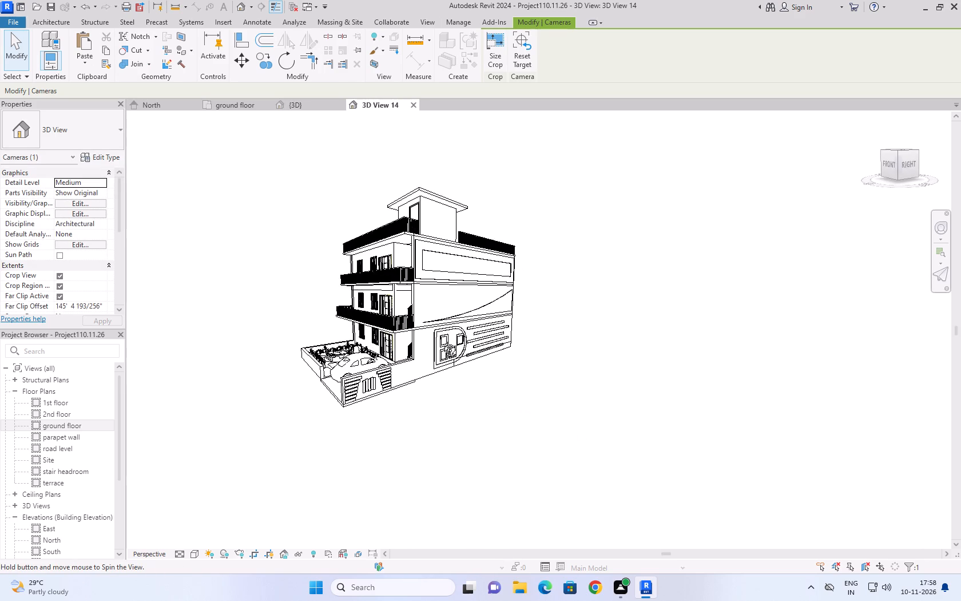
right_click_drag(442, 342, 439, 341, "shift")
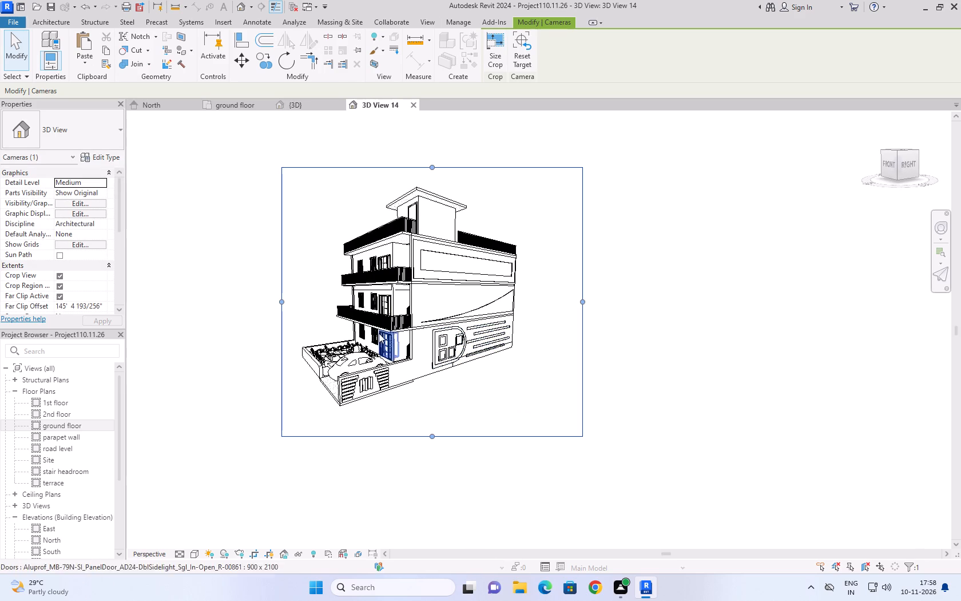
scroll(346, 312, "up", 4)
middle_click_drag(300, 231, 302, 278)
scroll(302, 278, "up", 1)
scroll(299, 256, "down", 1)
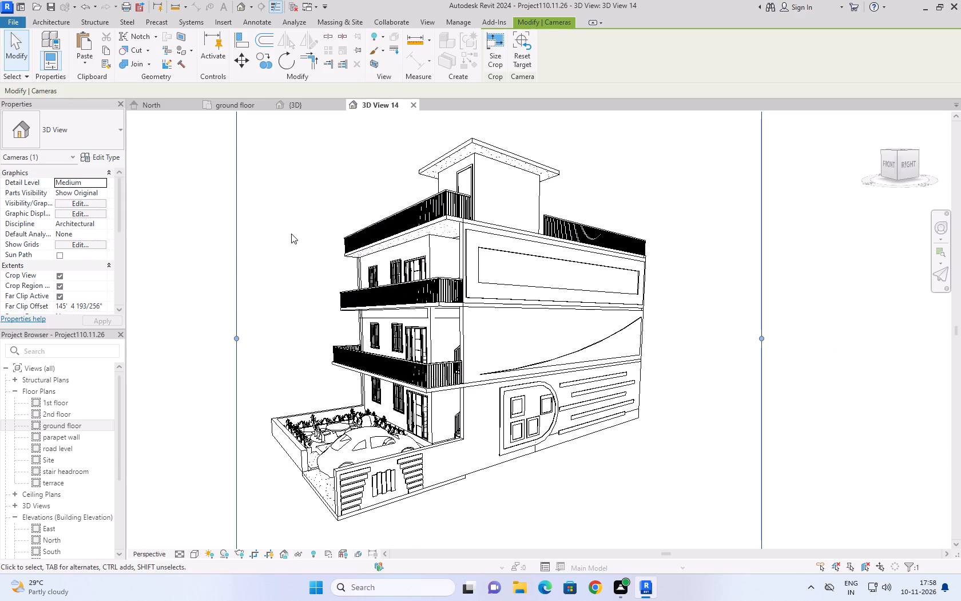
Render the camera view at Medium quality with printer resolution of 300 DPI.
type("rr")
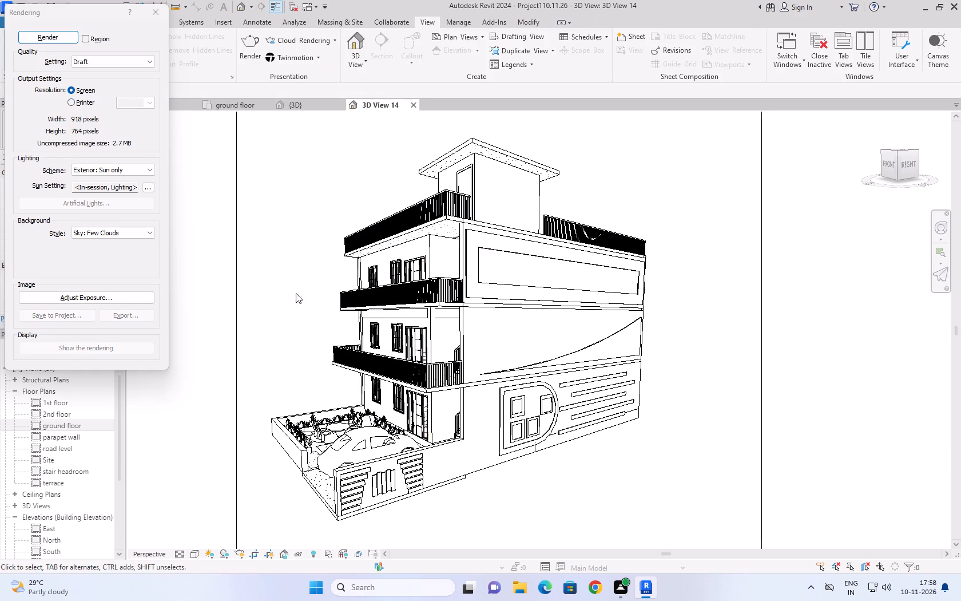
left_click(97, 58)
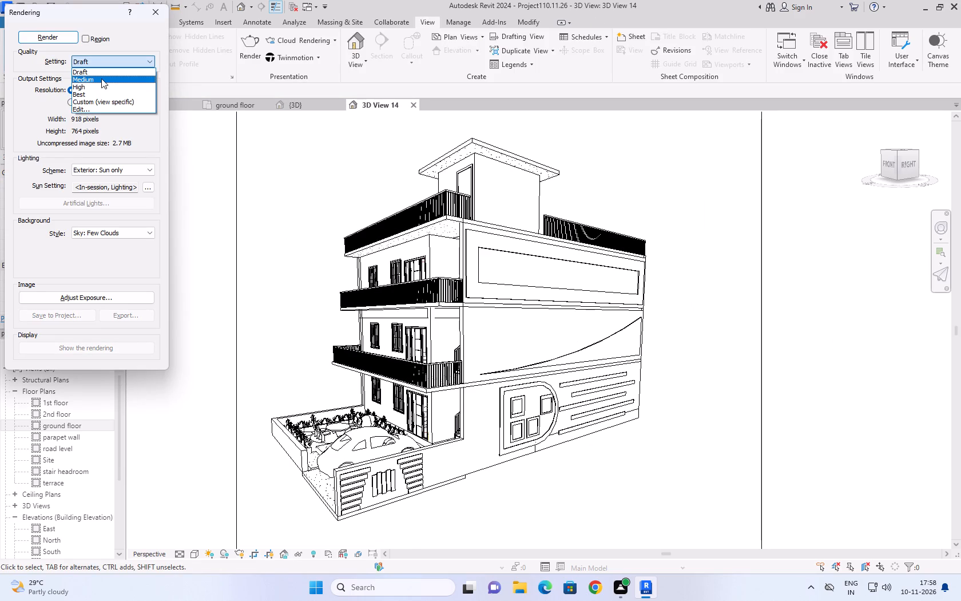
left_click(101, 77)
left_click(85, 104)
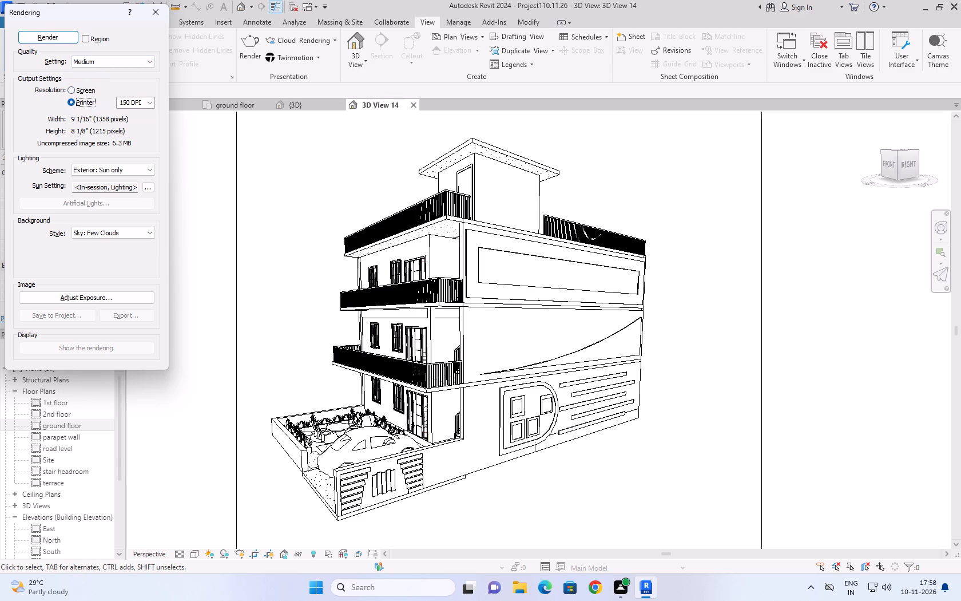
left_click(152, 103)
left_click(144, 125)
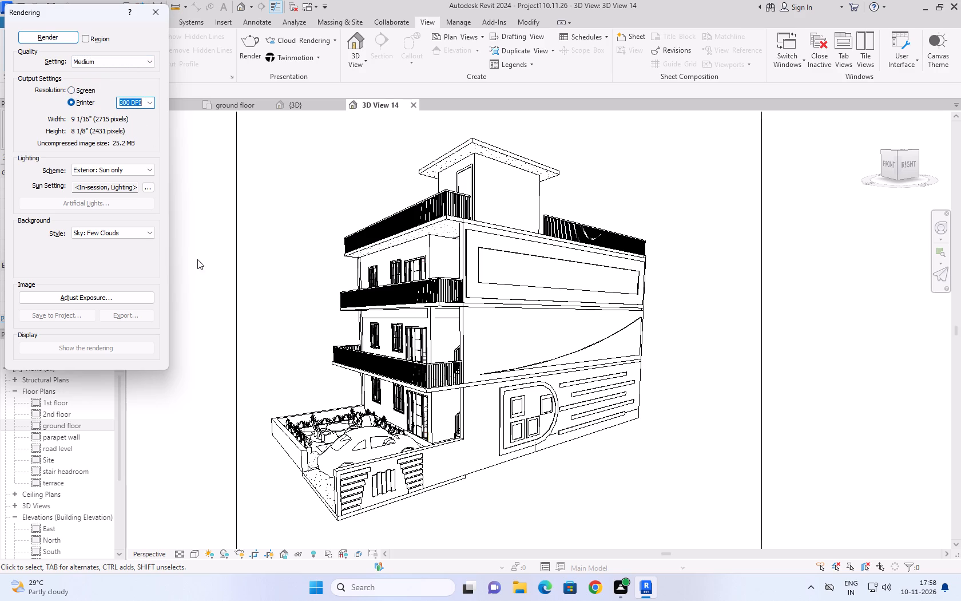
left_click(58, 41)
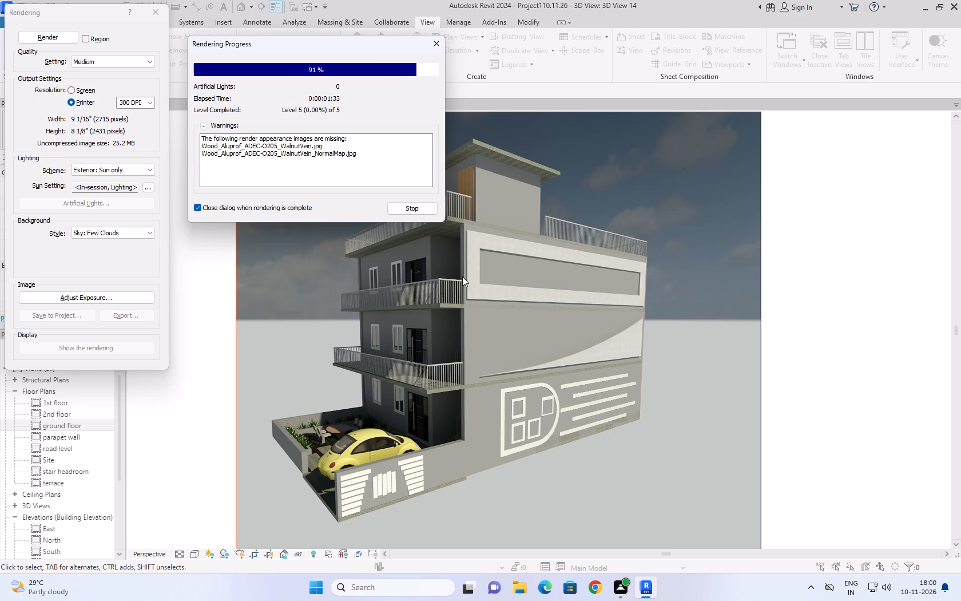
Export the finished rendering to the Desktop as a JPEG file named 3D View 14.10.11.26, and close the rendering settings.
left_click_drag(326, 38, 312, 11)
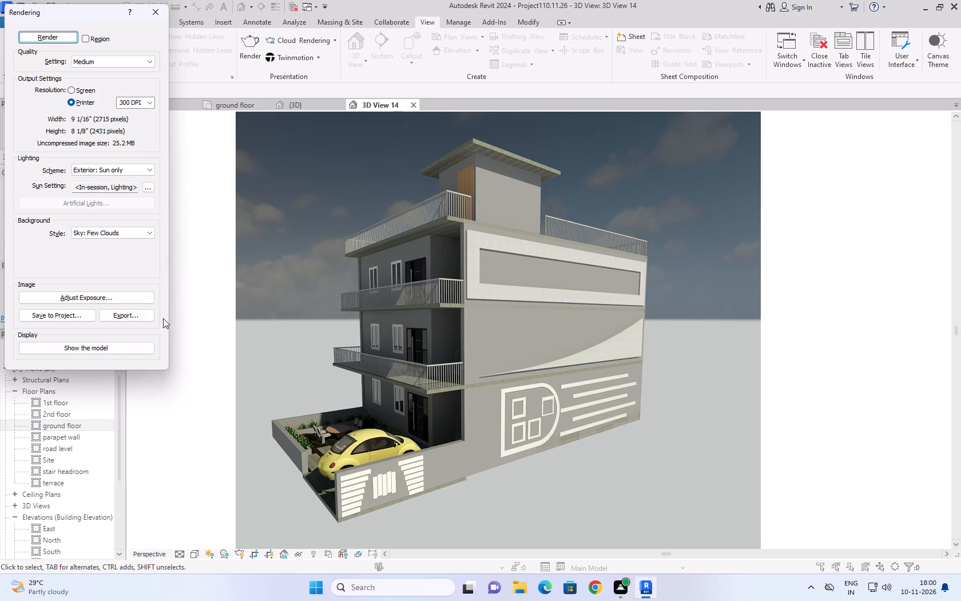
left_click(132, 315)
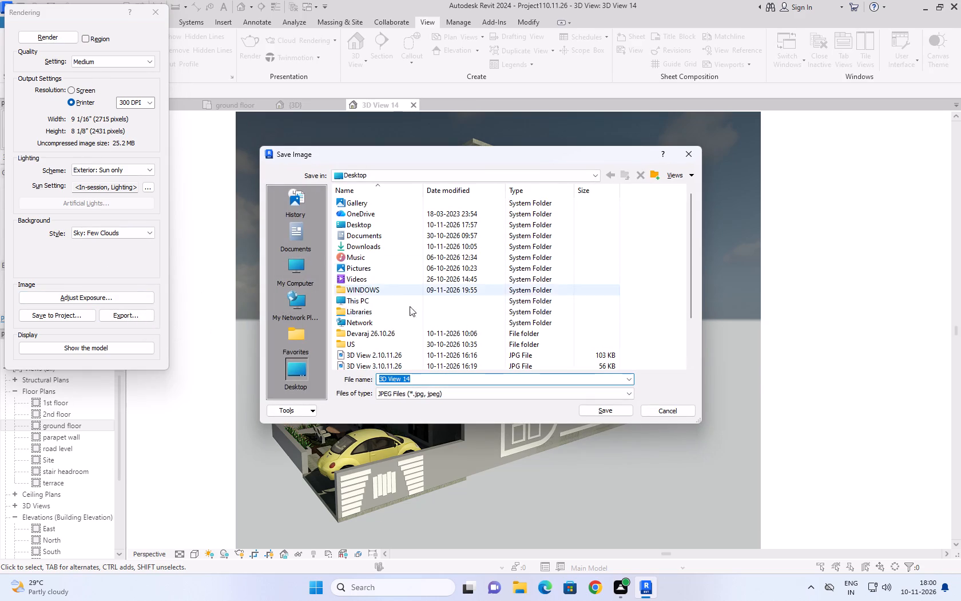
left_click(447, 379)
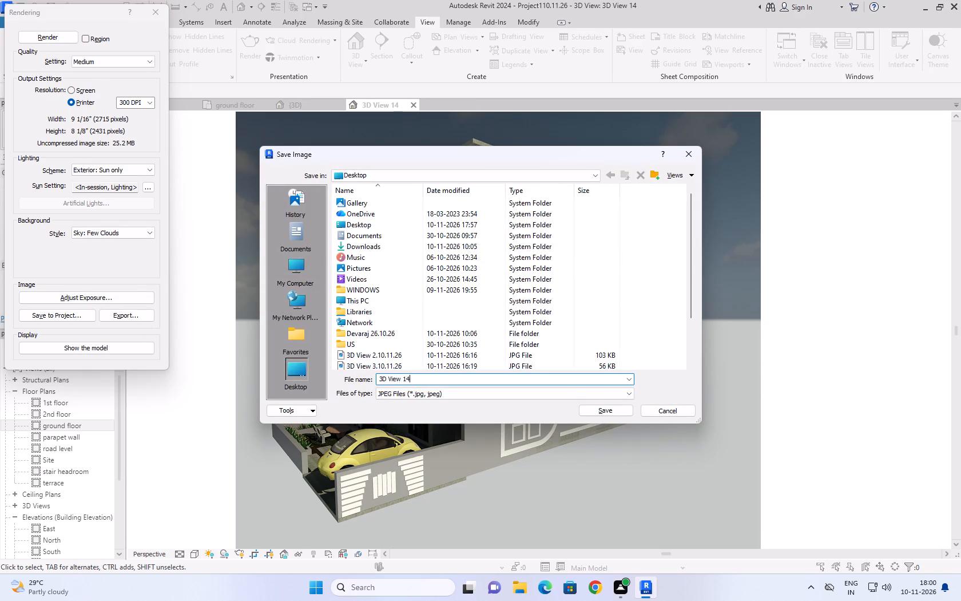
key("period")
type("10.11.26")
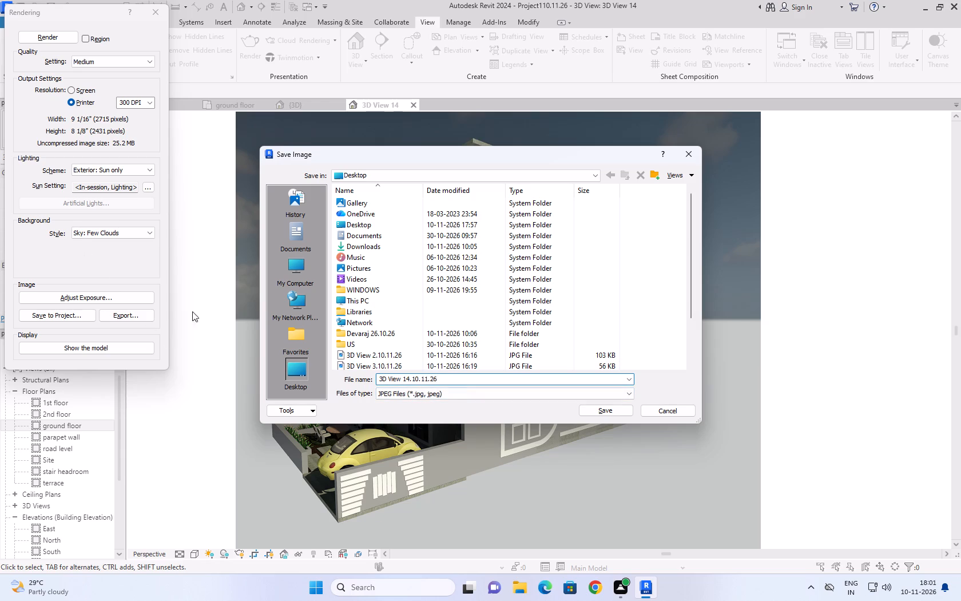
left_click(612, 411)
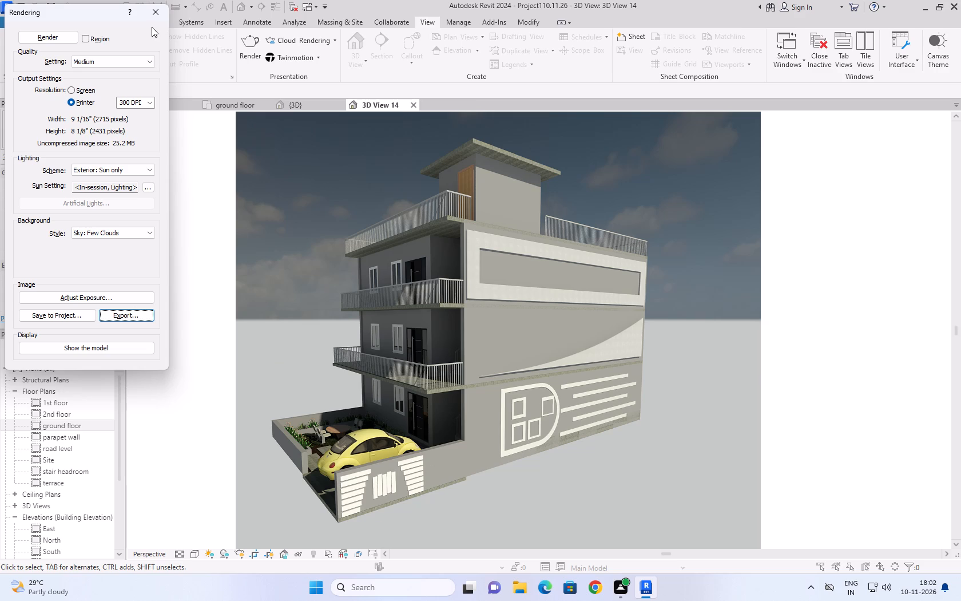
left_click(146, 13)
scroll(318, 347, "down", 3)
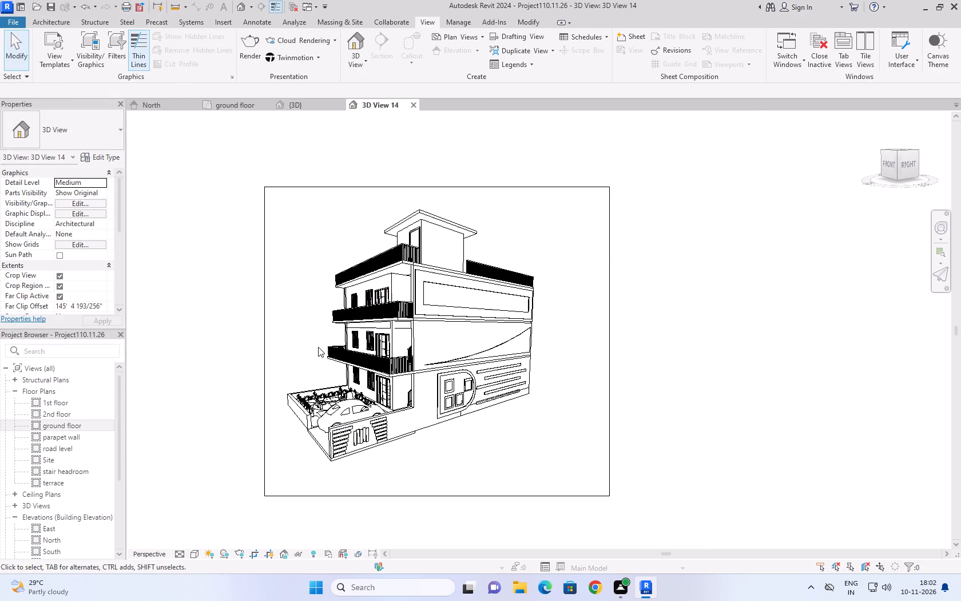
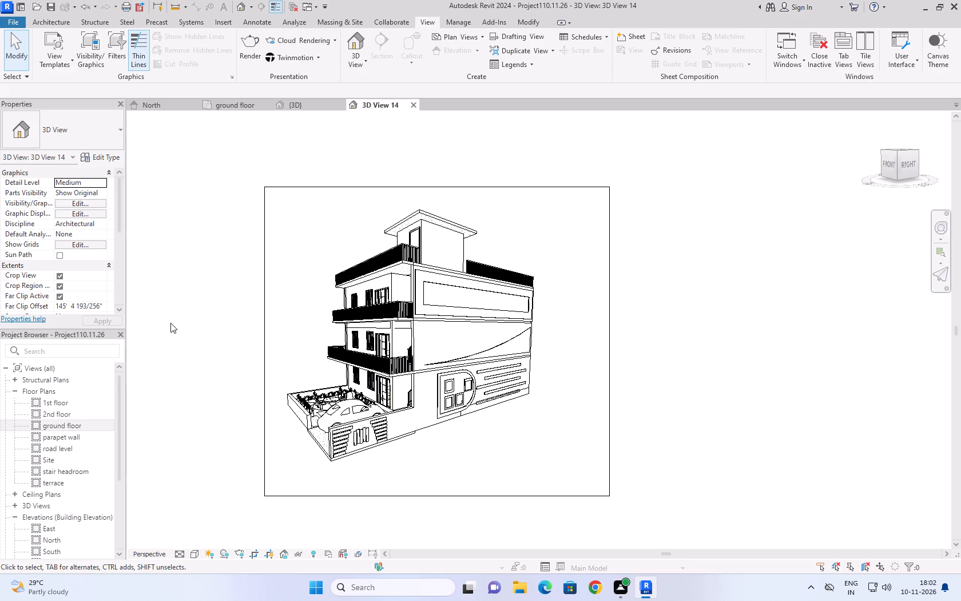
Close the 3D View 14 camera view and return to the ground floor plan.
scroll(555, 423, "up", 4)
middle_click_drag(559, 281, 557, 346)
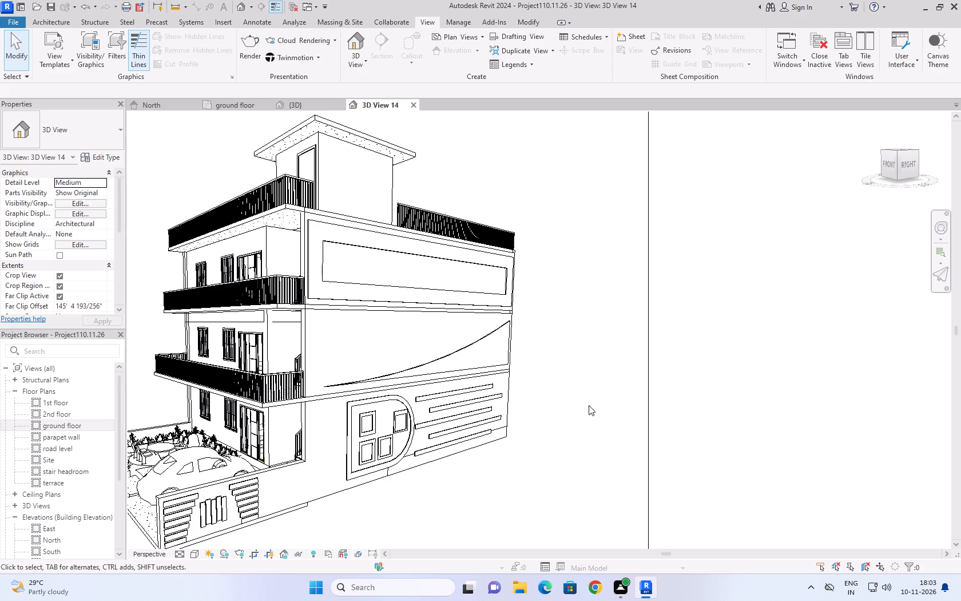
scroll(618, 359, "down", 4)
left_click(415, 105)
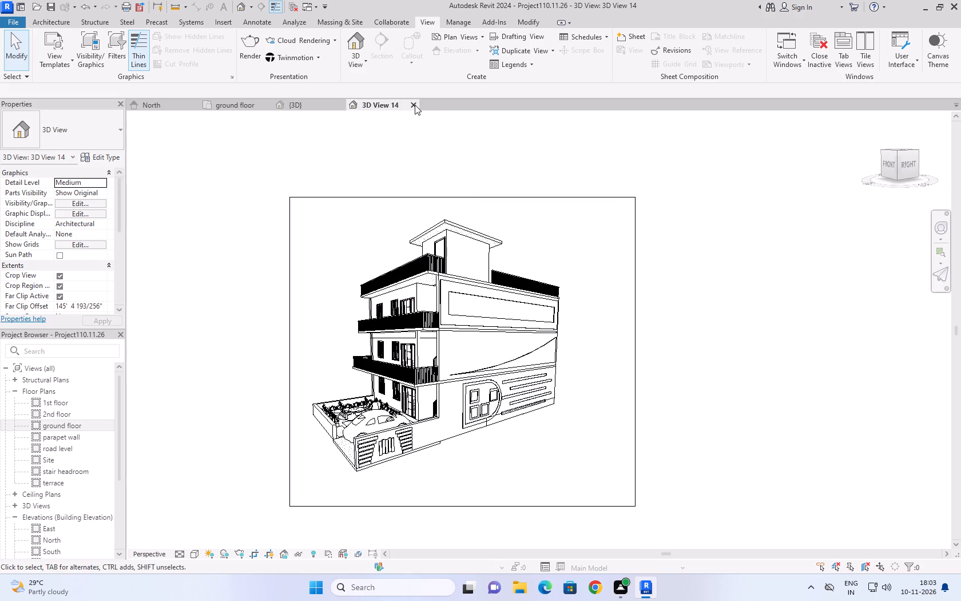
left_click(535, 395)
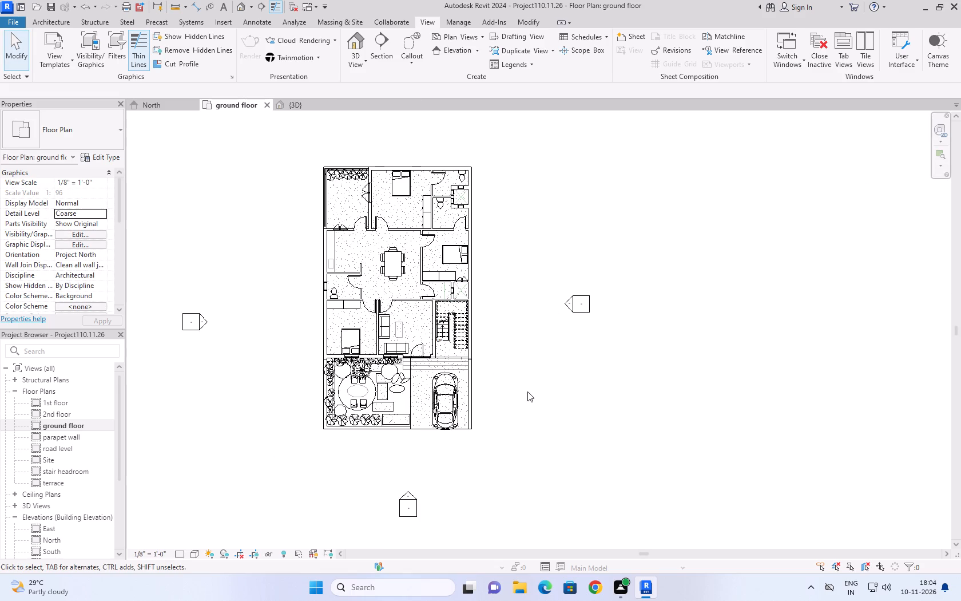
Save the house project.
key("ctrl+s")
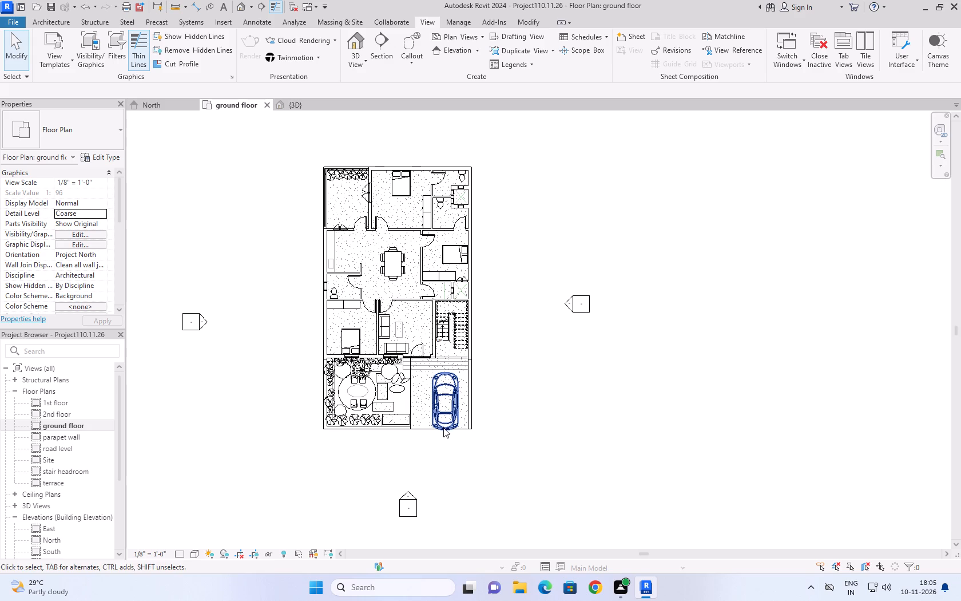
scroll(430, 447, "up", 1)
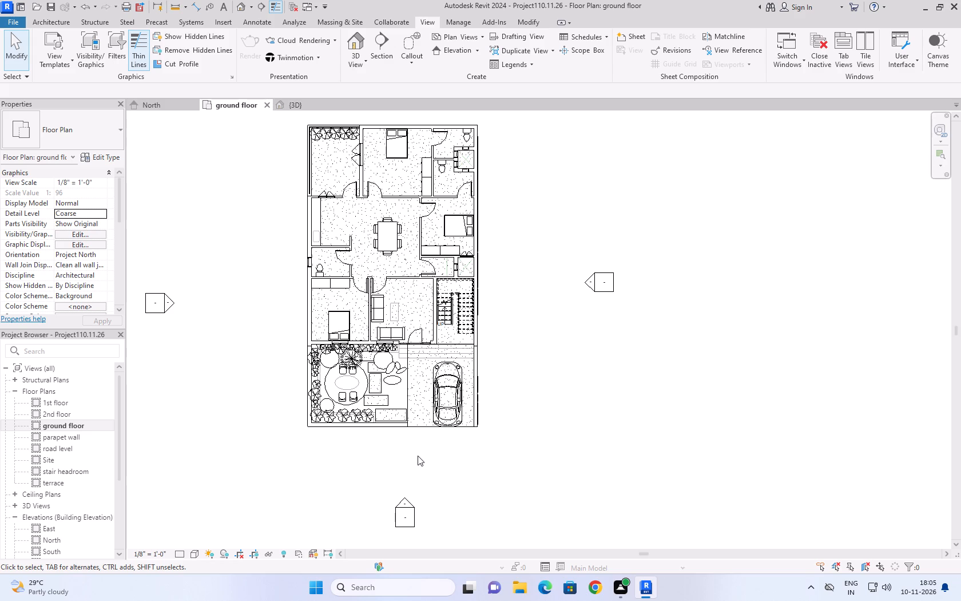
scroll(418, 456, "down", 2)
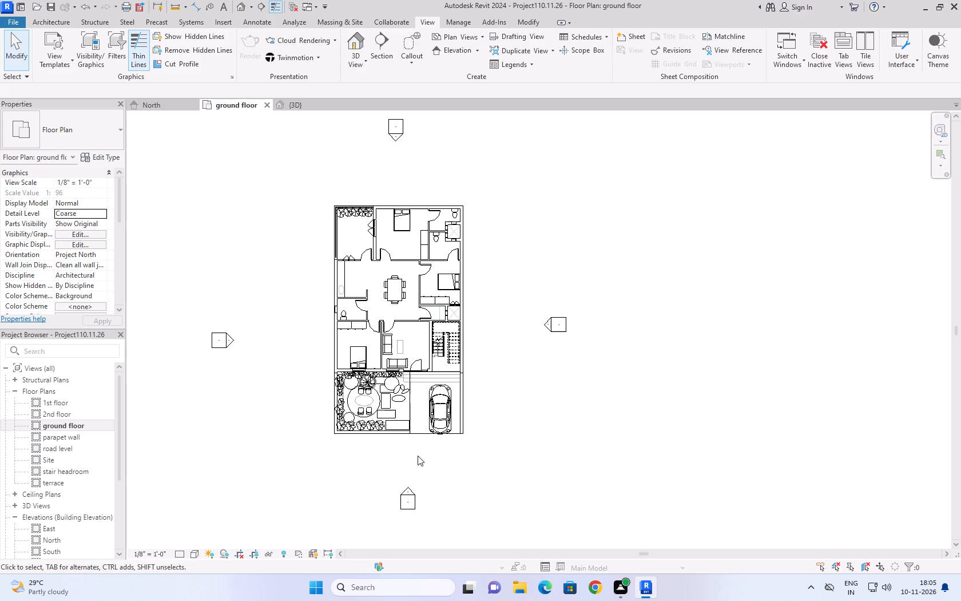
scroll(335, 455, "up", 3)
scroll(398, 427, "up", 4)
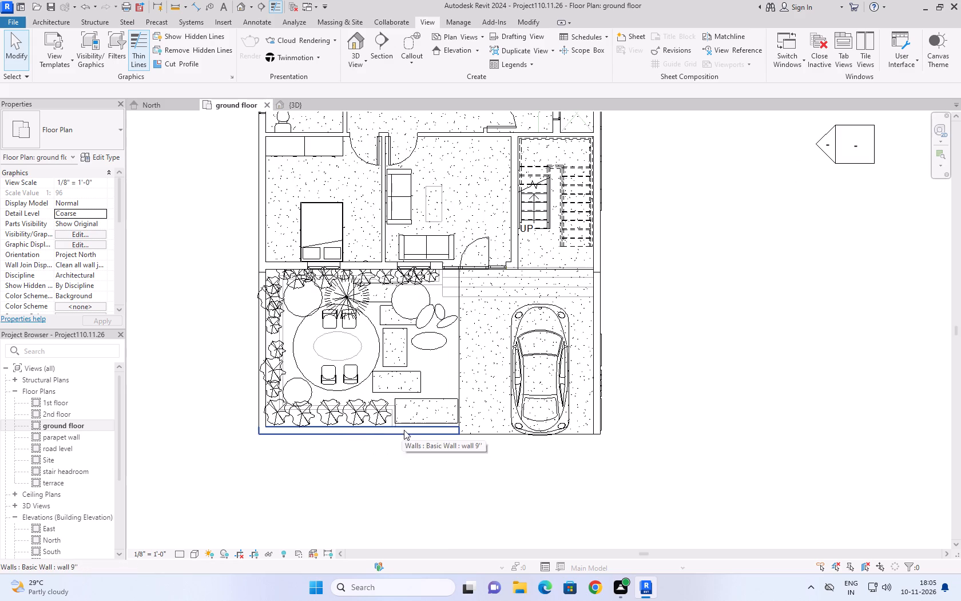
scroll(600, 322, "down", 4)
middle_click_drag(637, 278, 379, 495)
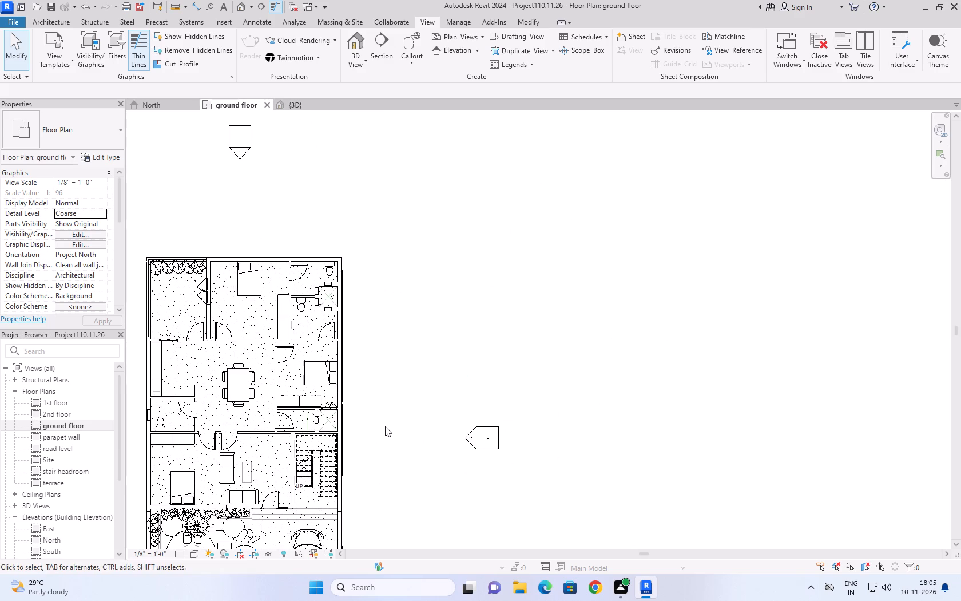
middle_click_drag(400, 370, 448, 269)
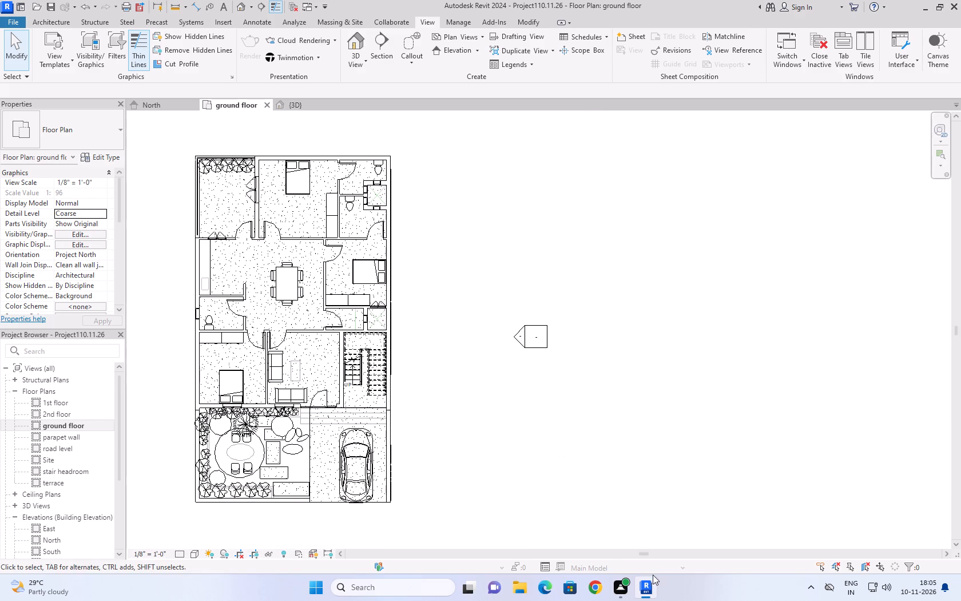
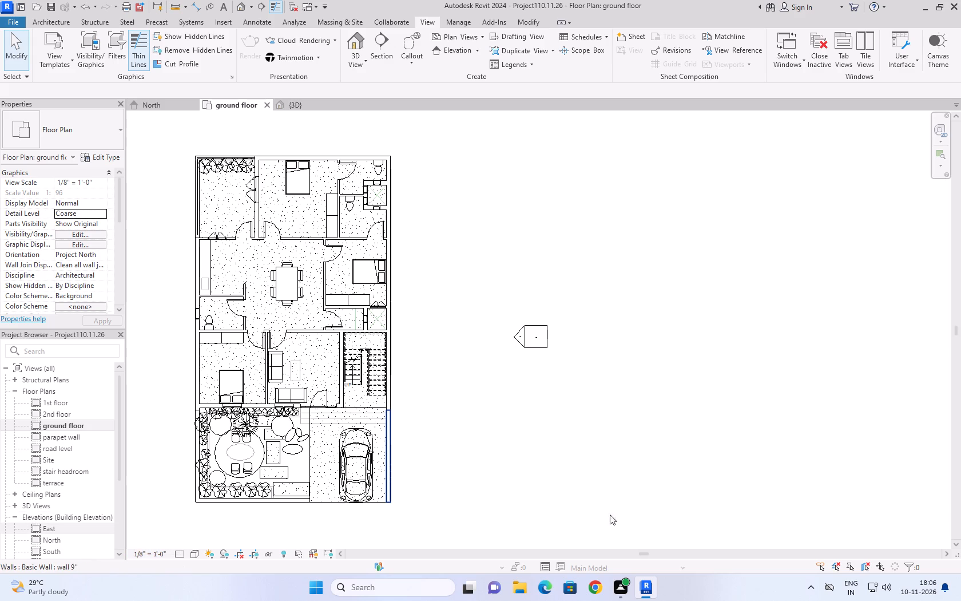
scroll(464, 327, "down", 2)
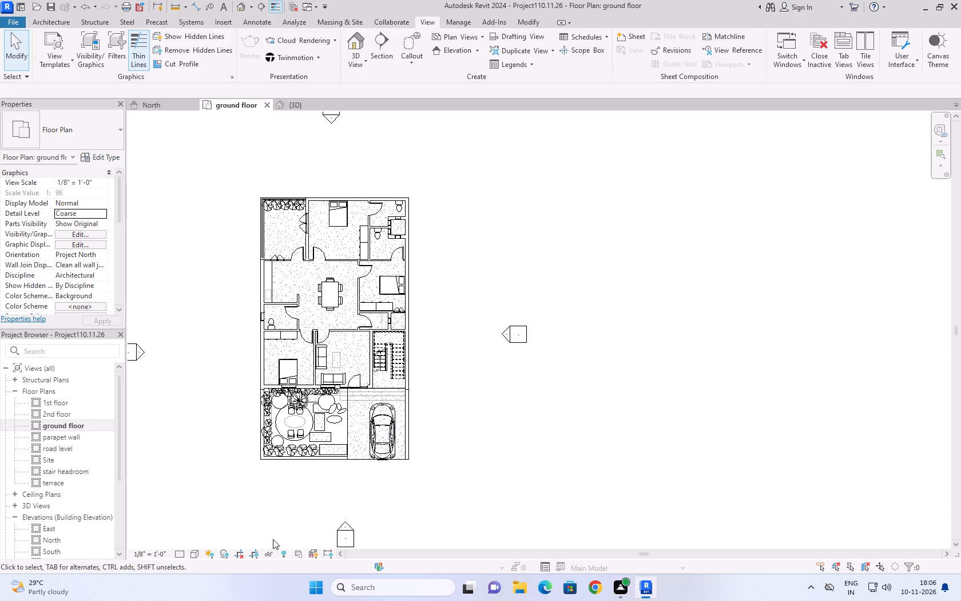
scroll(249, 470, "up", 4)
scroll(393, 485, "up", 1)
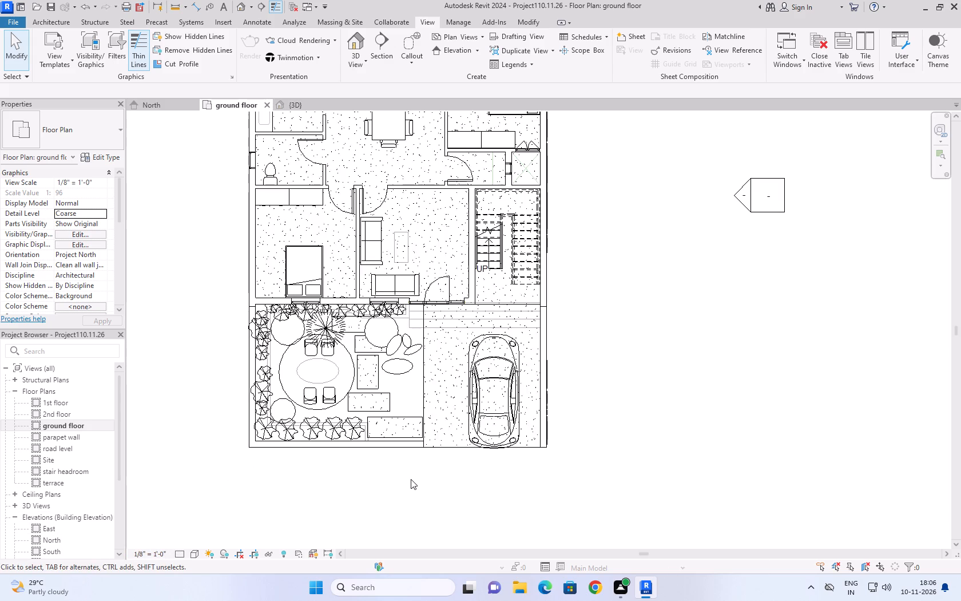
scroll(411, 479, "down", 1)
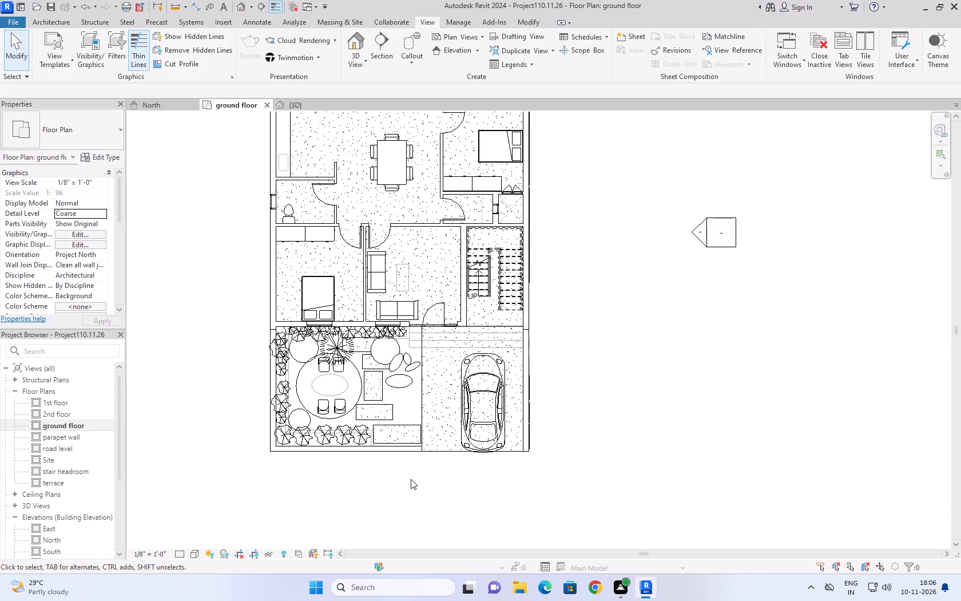
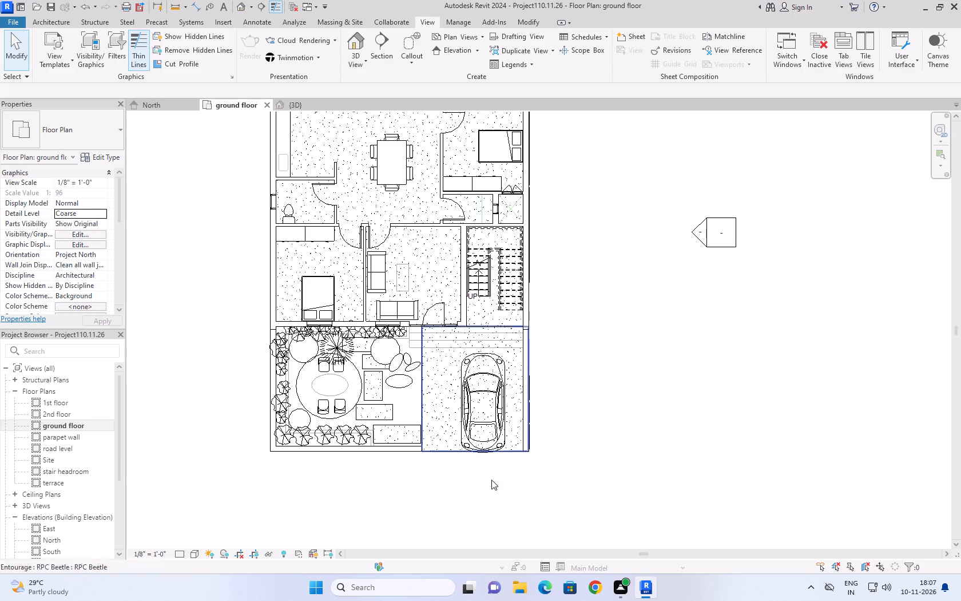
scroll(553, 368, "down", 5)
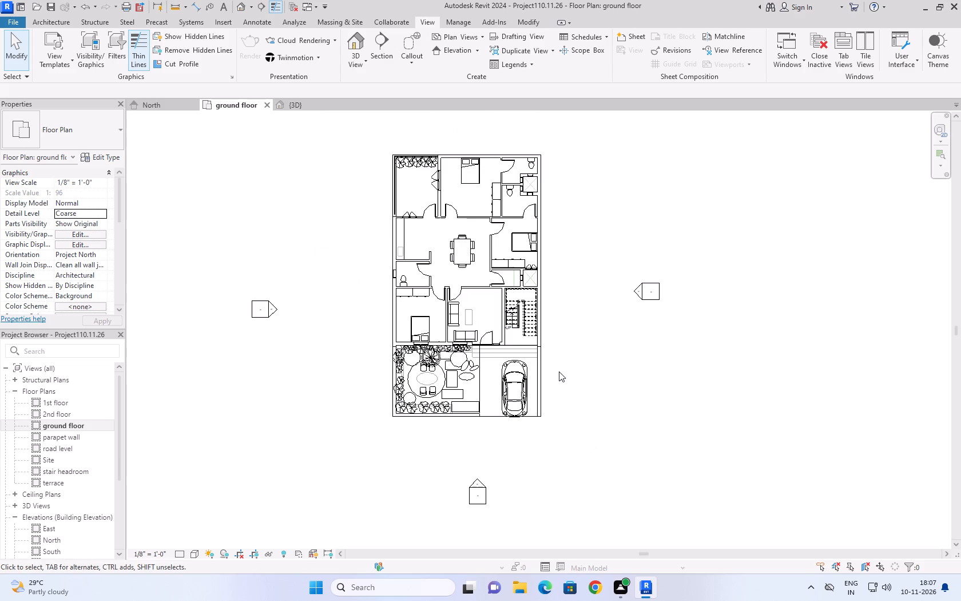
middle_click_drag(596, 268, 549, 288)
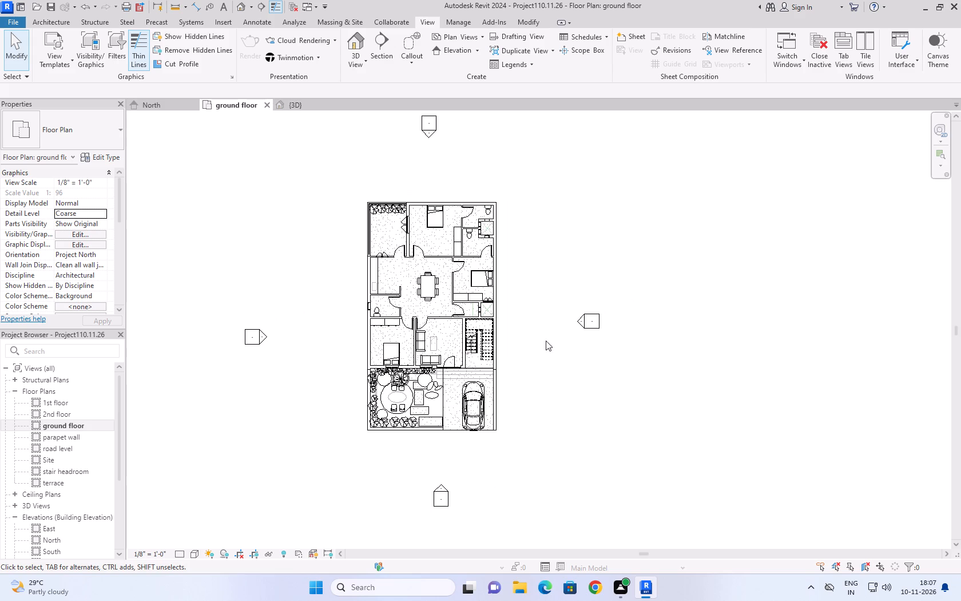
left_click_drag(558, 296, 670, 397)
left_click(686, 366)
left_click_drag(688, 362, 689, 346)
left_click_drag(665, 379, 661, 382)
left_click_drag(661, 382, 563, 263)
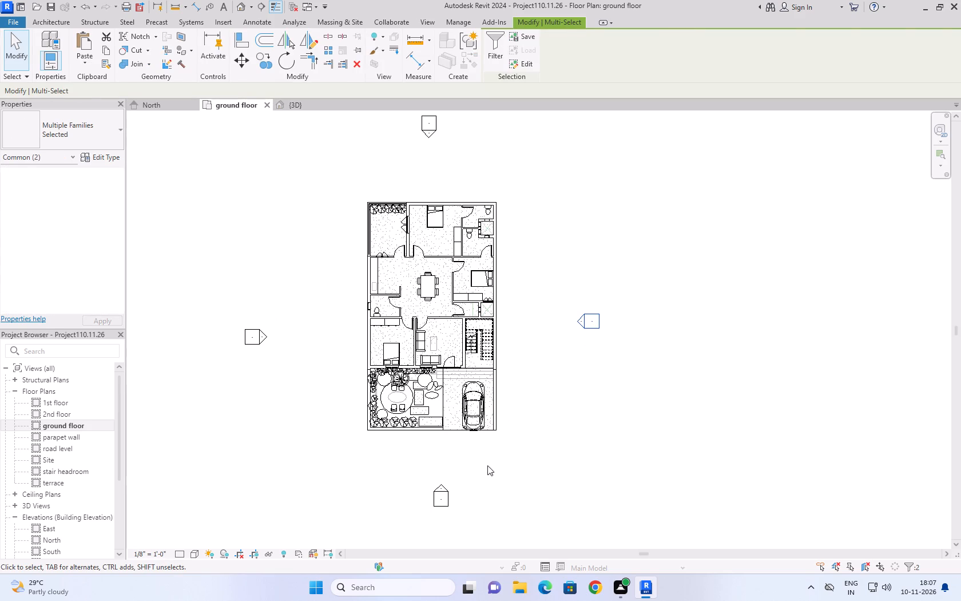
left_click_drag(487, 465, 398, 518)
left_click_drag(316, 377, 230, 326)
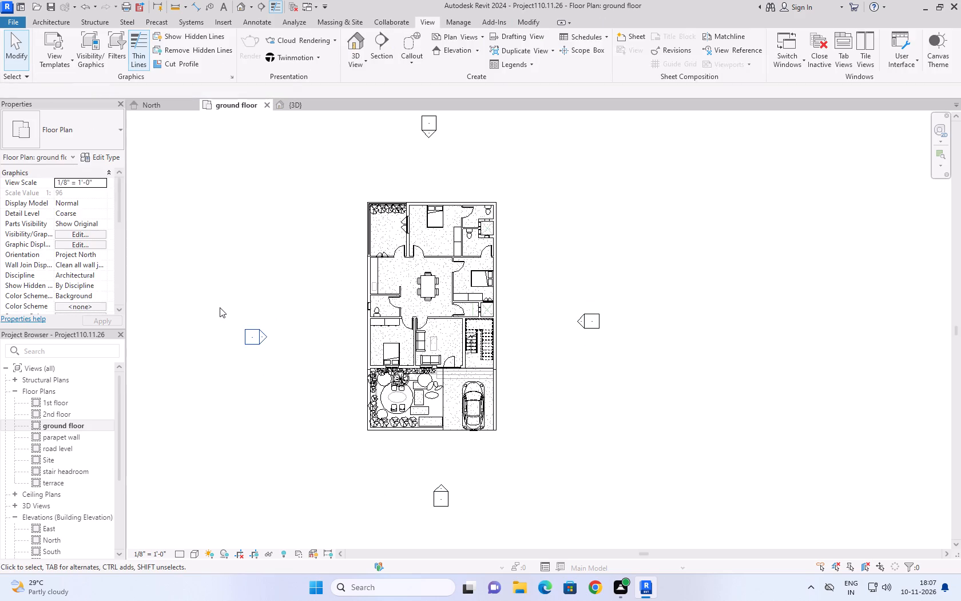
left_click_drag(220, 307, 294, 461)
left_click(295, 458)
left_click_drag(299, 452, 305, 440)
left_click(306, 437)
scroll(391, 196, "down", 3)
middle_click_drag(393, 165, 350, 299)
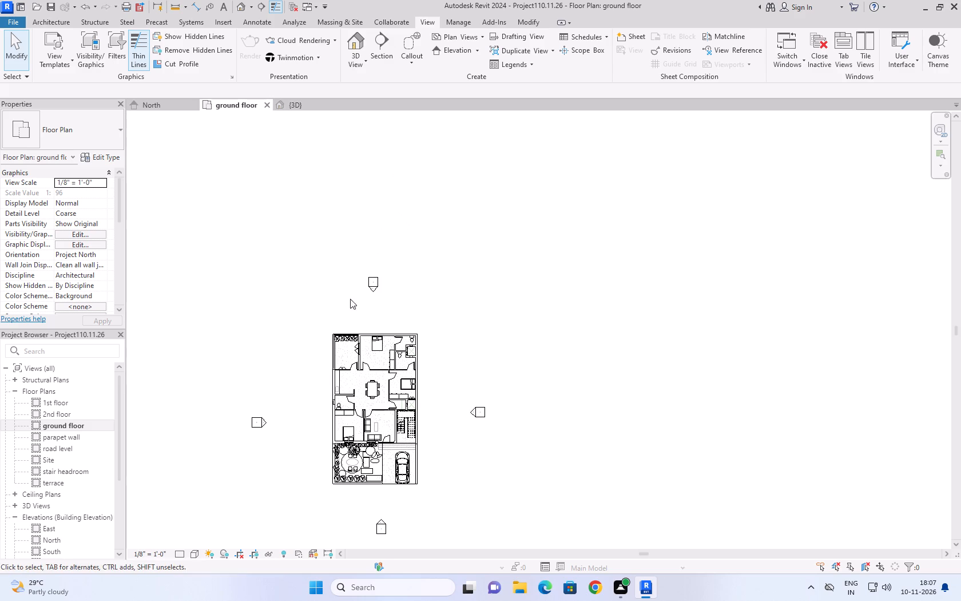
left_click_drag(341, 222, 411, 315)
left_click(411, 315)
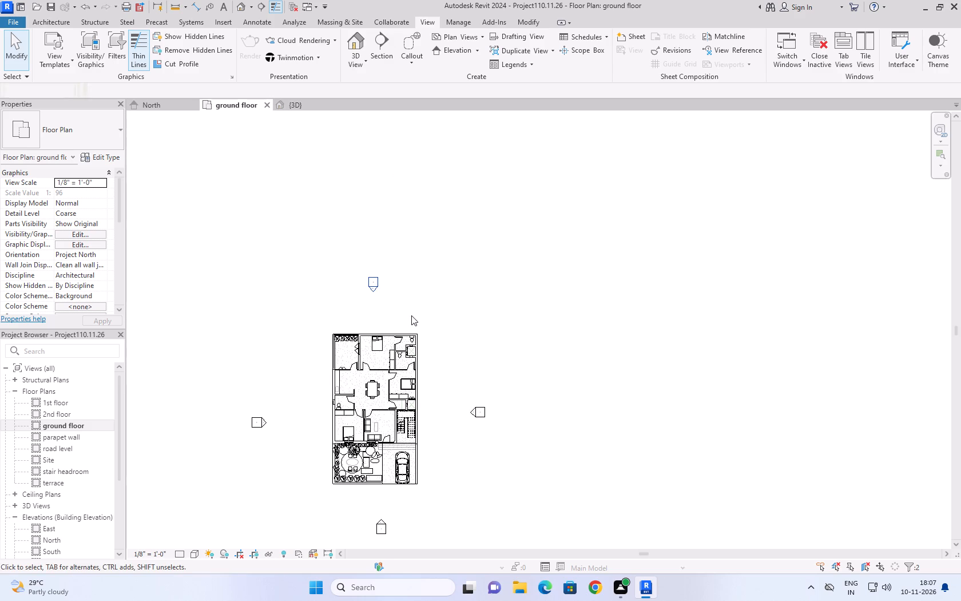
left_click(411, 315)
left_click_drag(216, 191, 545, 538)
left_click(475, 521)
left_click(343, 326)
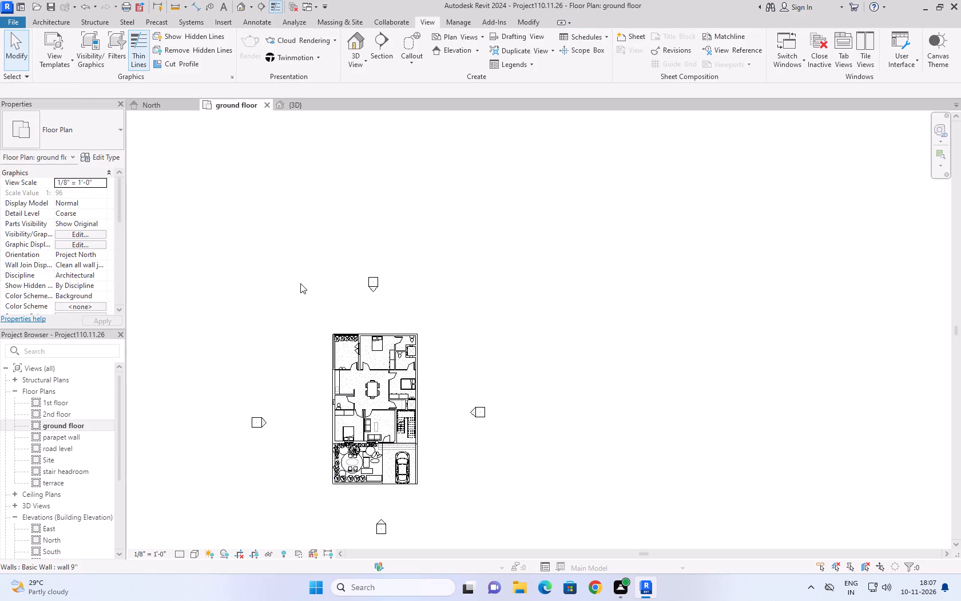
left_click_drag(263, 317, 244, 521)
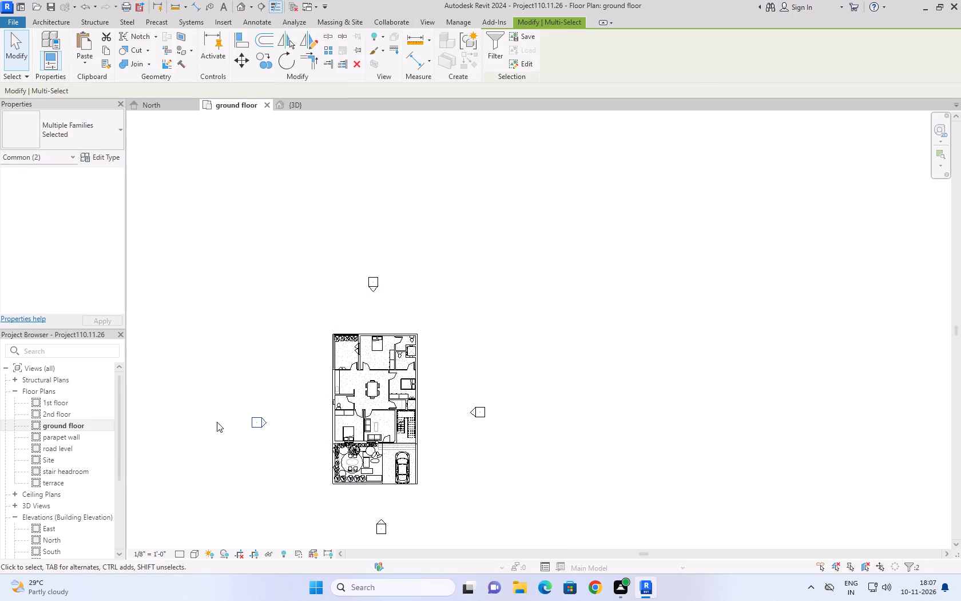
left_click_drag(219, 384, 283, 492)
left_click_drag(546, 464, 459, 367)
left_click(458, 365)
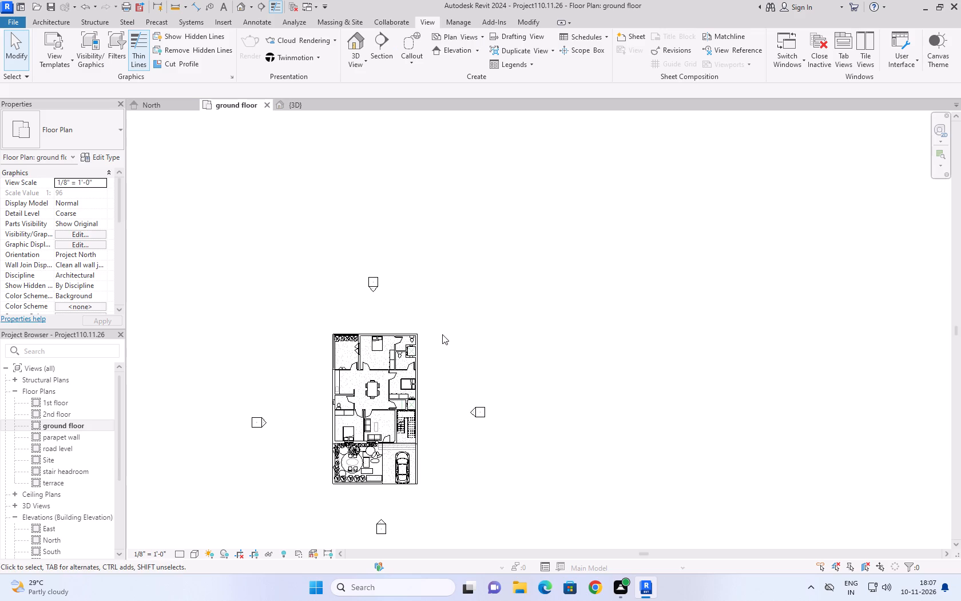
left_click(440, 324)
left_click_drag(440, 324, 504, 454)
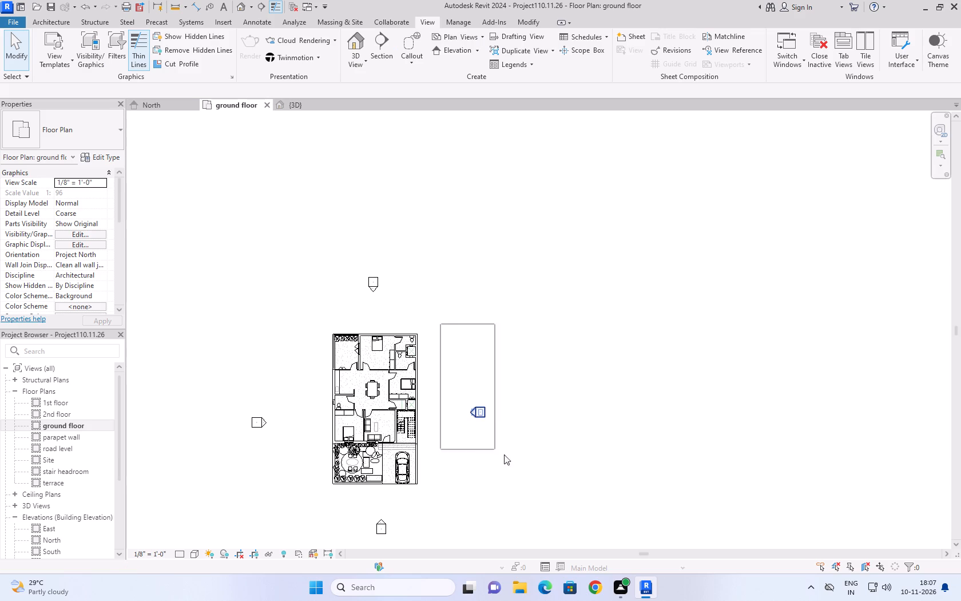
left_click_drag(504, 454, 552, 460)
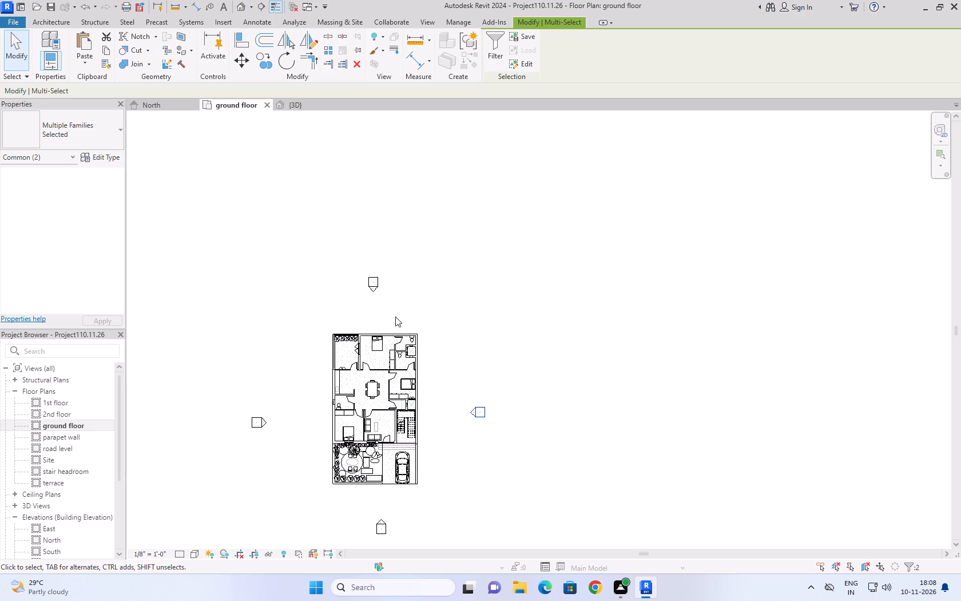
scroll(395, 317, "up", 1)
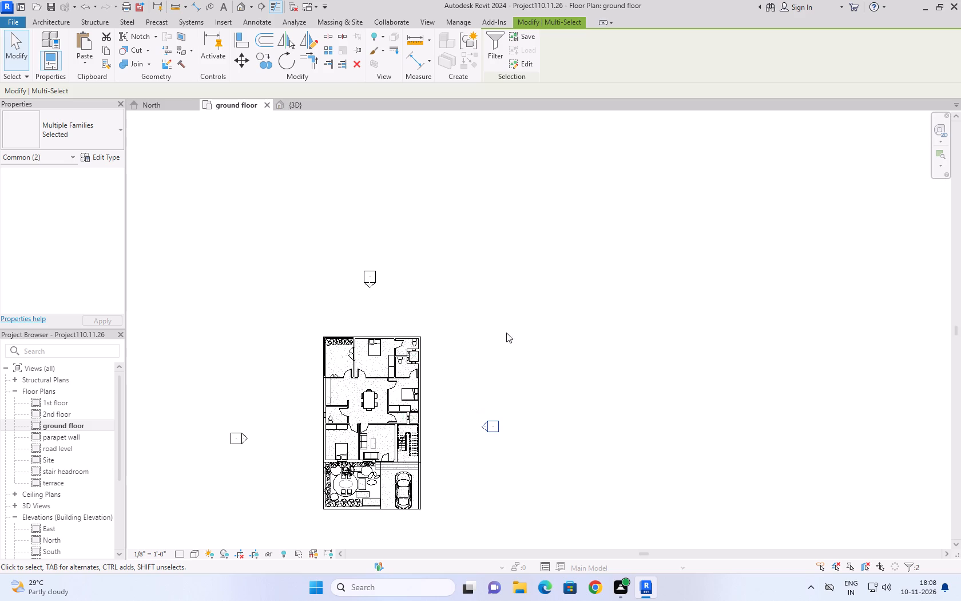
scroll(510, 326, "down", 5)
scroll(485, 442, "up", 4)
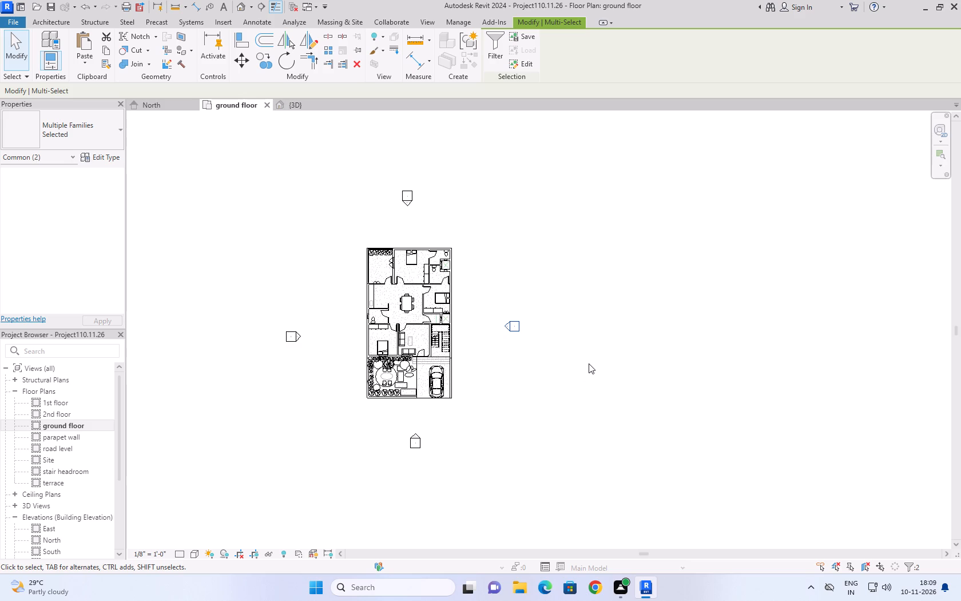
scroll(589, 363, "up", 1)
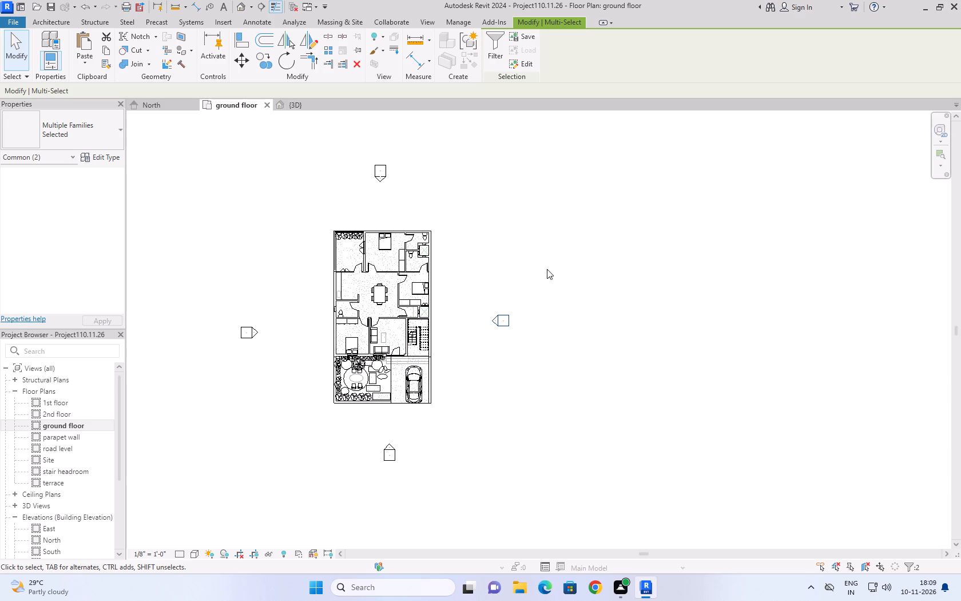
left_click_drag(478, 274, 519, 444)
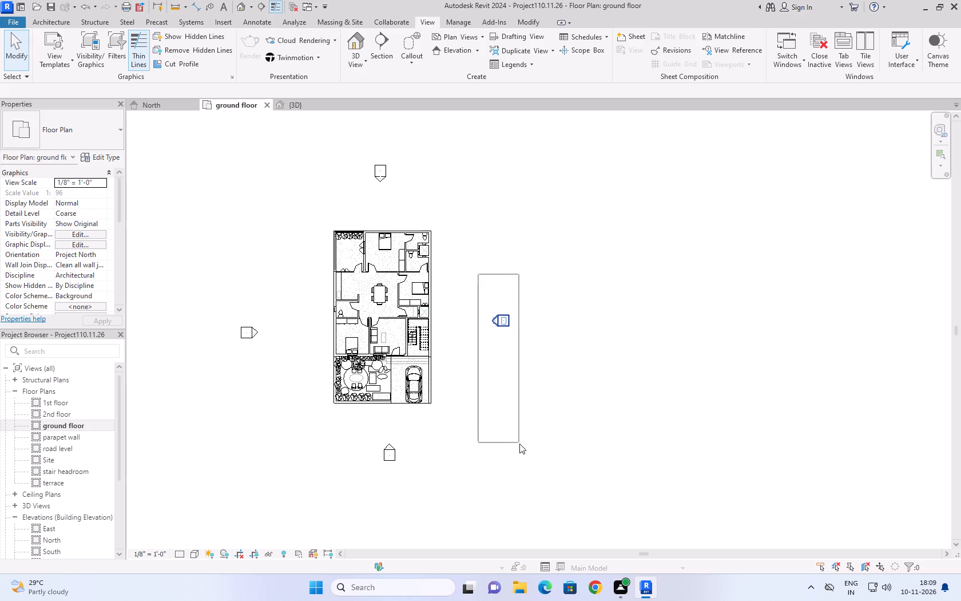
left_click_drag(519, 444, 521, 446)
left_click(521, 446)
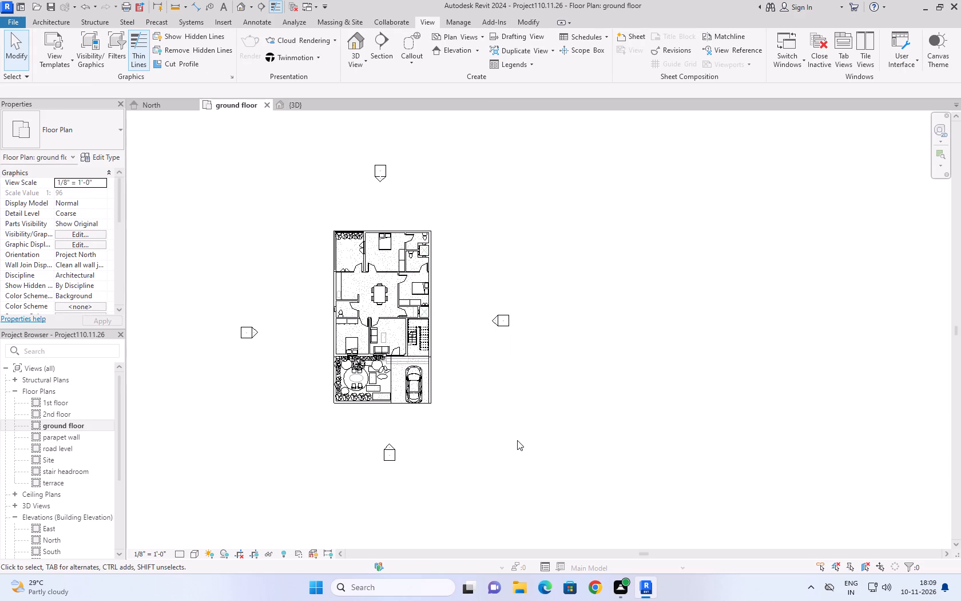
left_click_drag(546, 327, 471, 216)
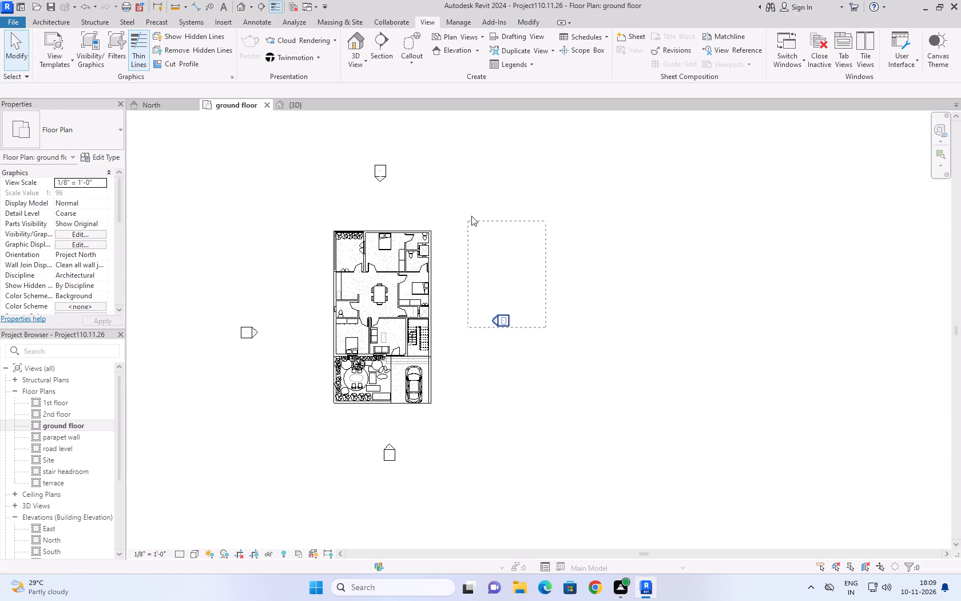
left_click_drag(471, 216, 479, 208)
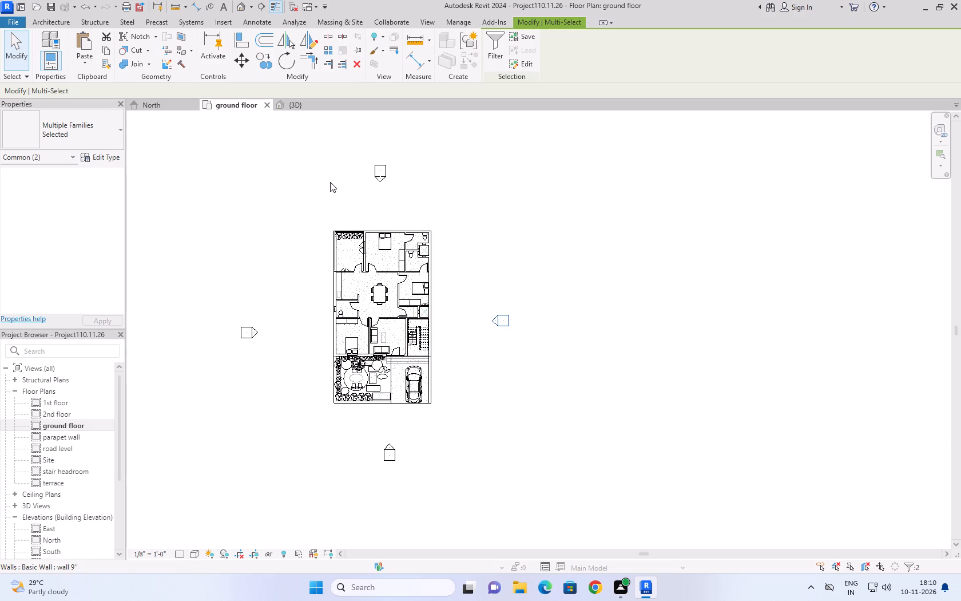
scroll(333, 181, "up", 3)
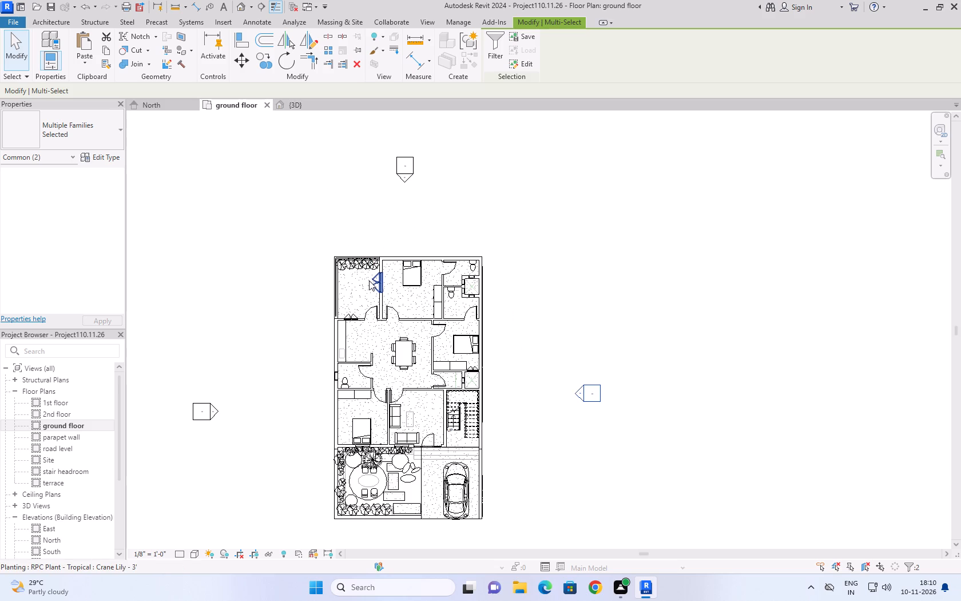
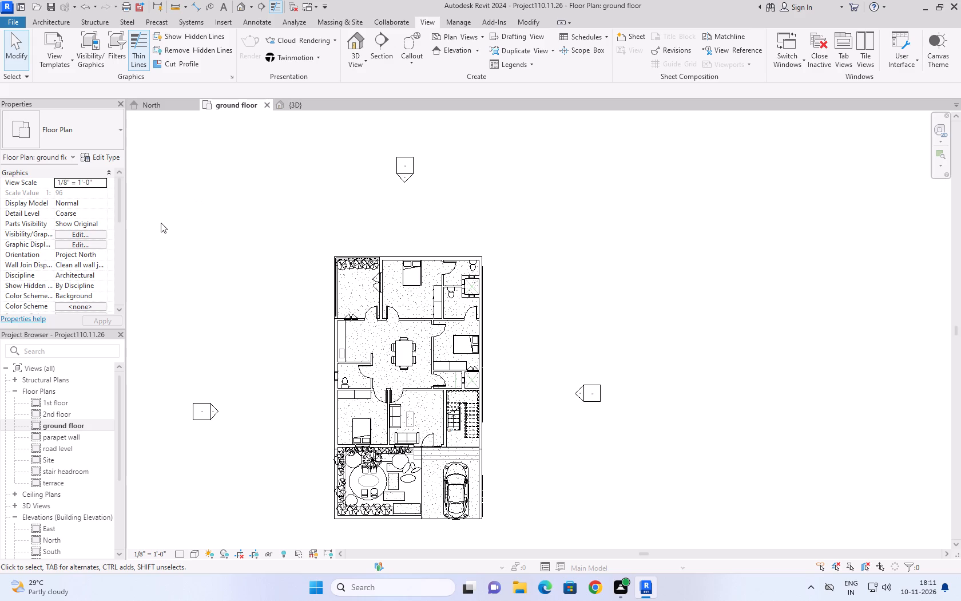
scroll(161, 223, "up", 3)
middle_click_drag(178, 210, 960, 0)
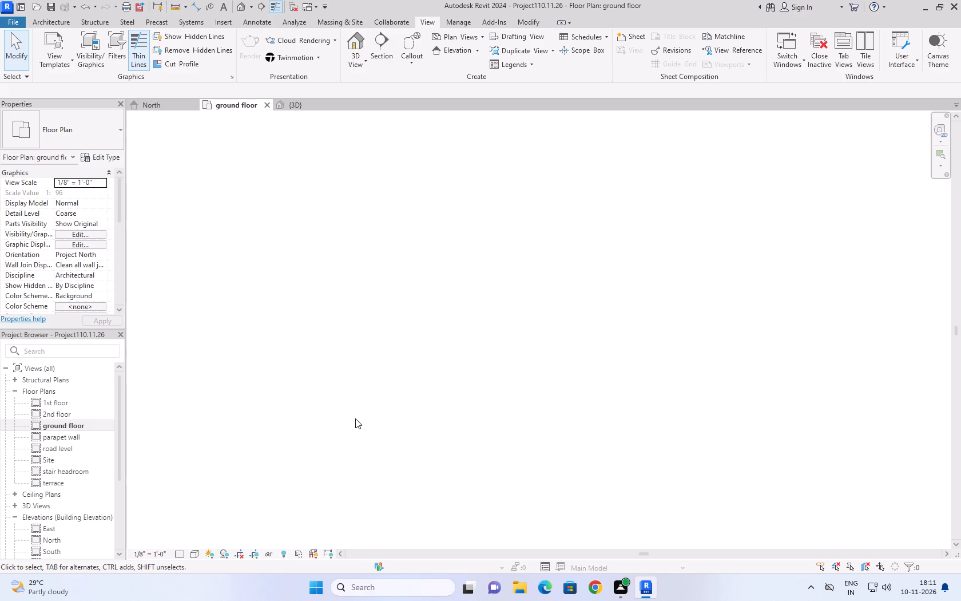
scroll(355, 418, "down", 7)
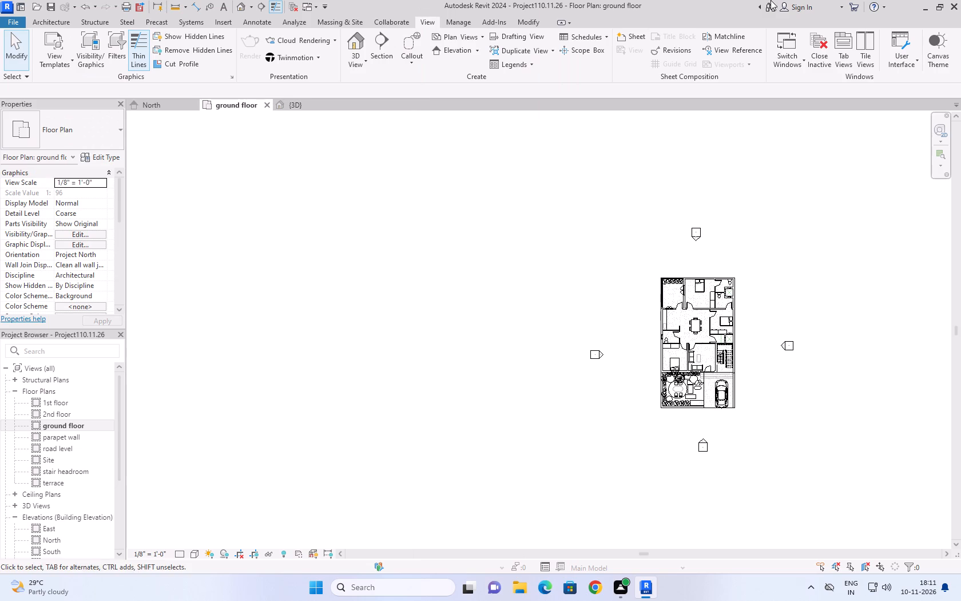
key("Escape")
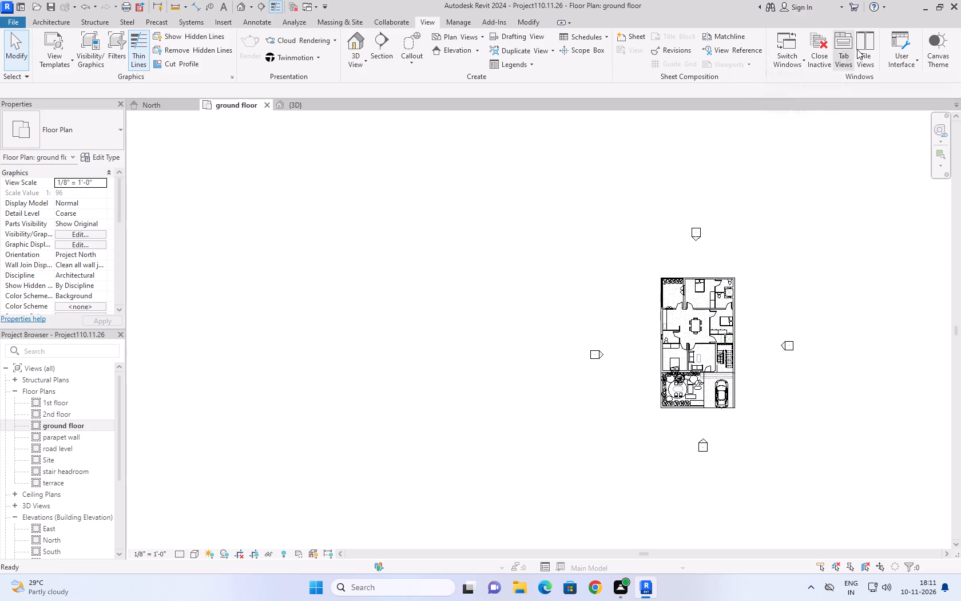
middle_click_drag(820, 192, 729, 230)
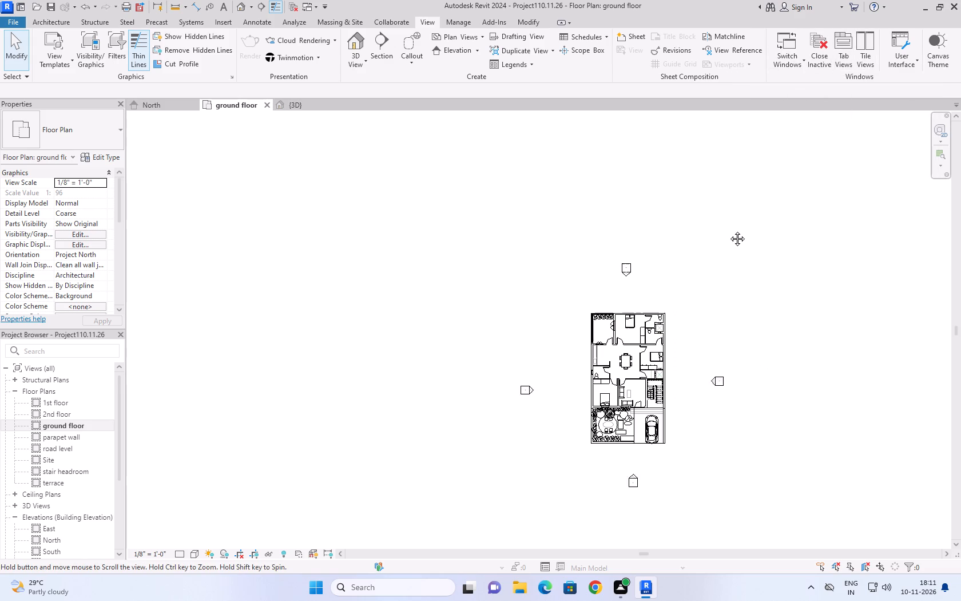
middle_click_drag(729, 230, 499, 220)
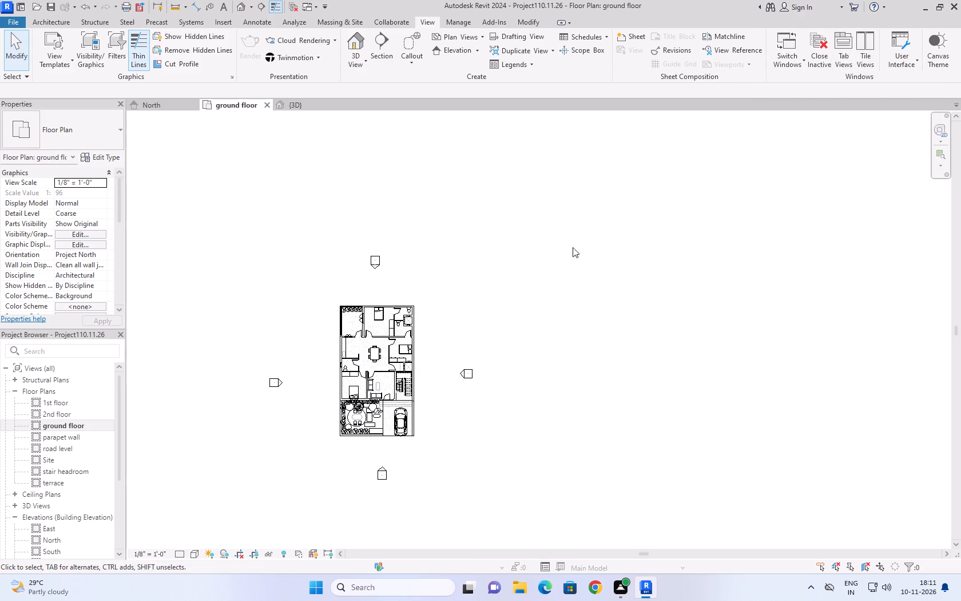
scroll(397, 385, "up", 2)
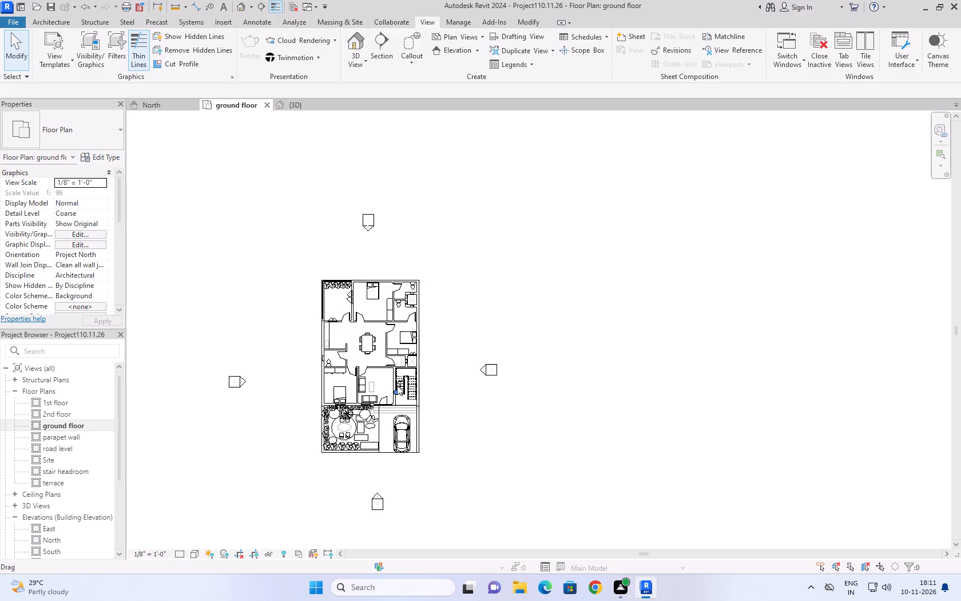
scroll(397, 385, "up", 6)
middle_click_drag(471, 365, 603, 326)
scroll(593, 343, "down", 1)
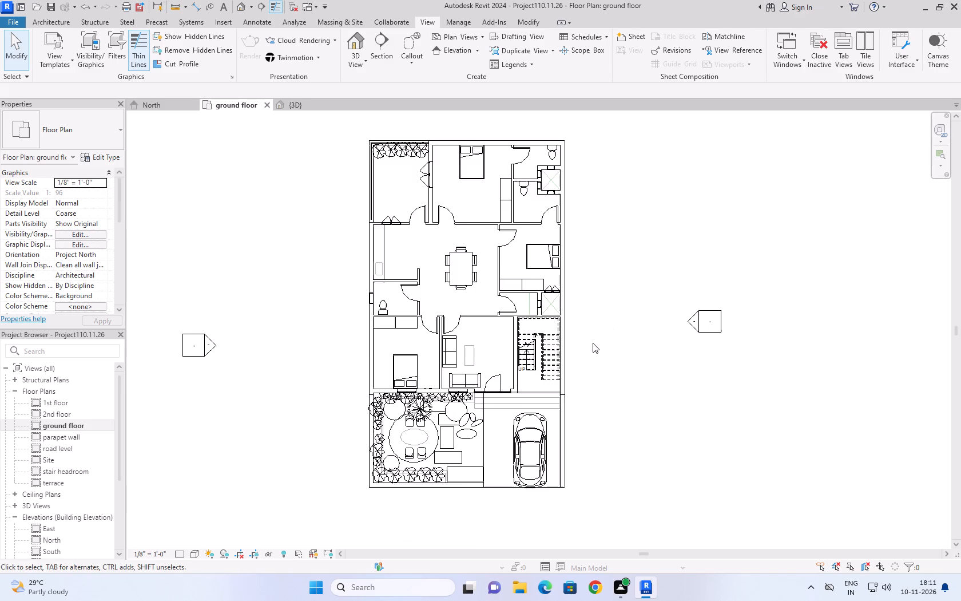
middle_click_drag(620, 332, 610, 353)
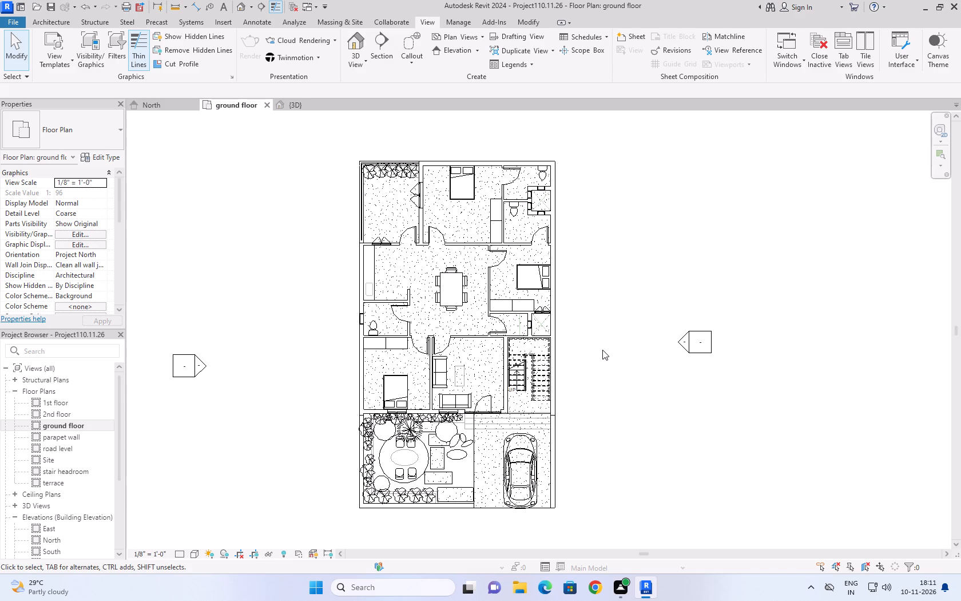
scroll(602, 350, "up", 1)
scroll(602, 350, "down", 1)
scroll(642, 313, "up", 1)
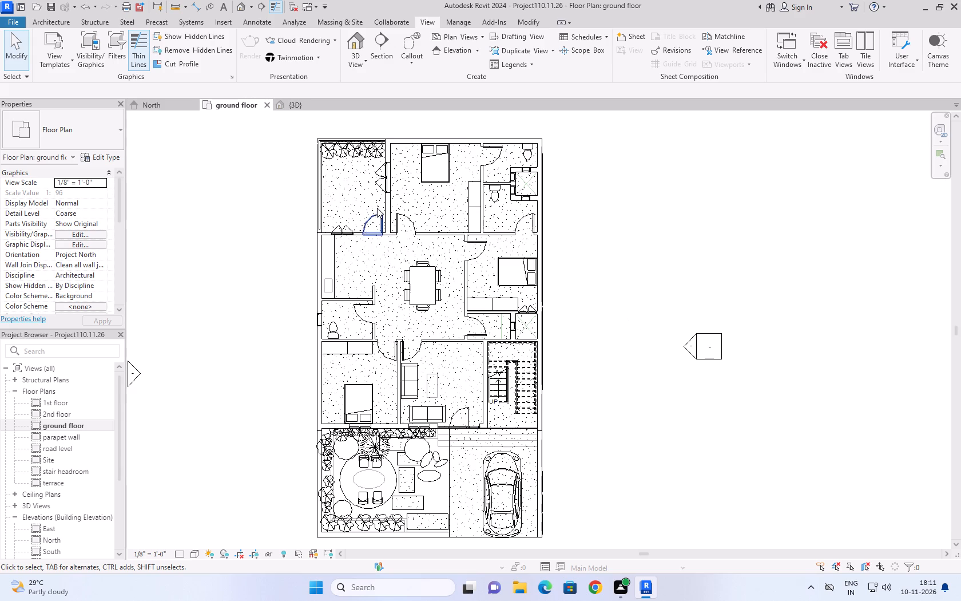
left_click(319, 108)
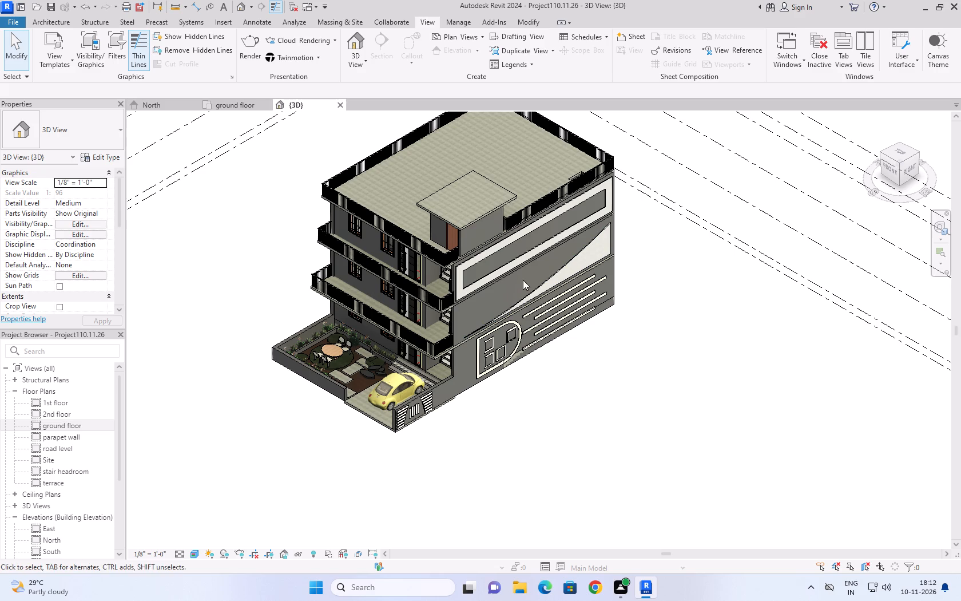
Place a perspective camera on the 1st floor plan, outside the front-left corner, aimed diagonally past the rear-right corner of the house.
double_click(53, 404)
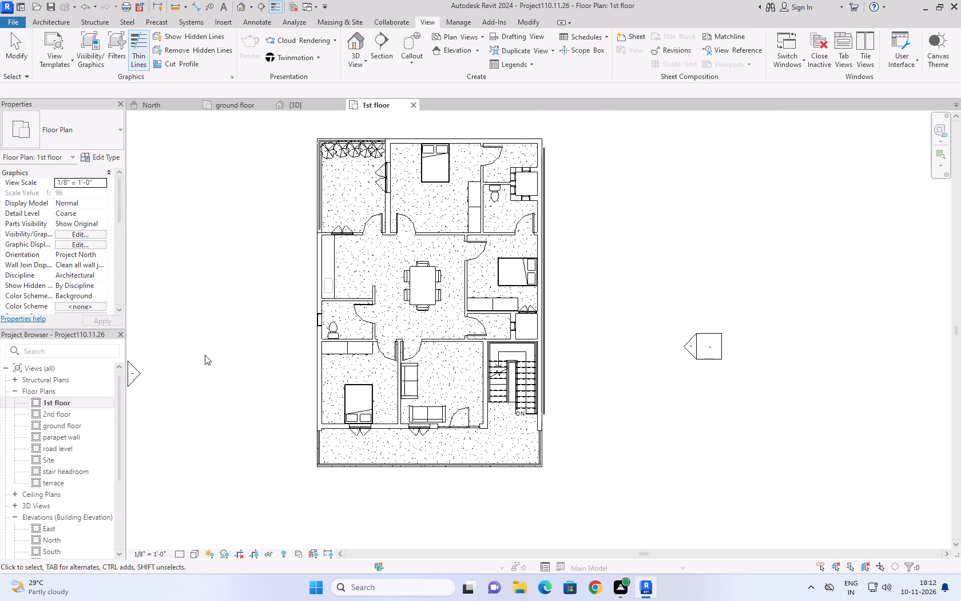
left_click(354, 70)
left_click(359, 101)
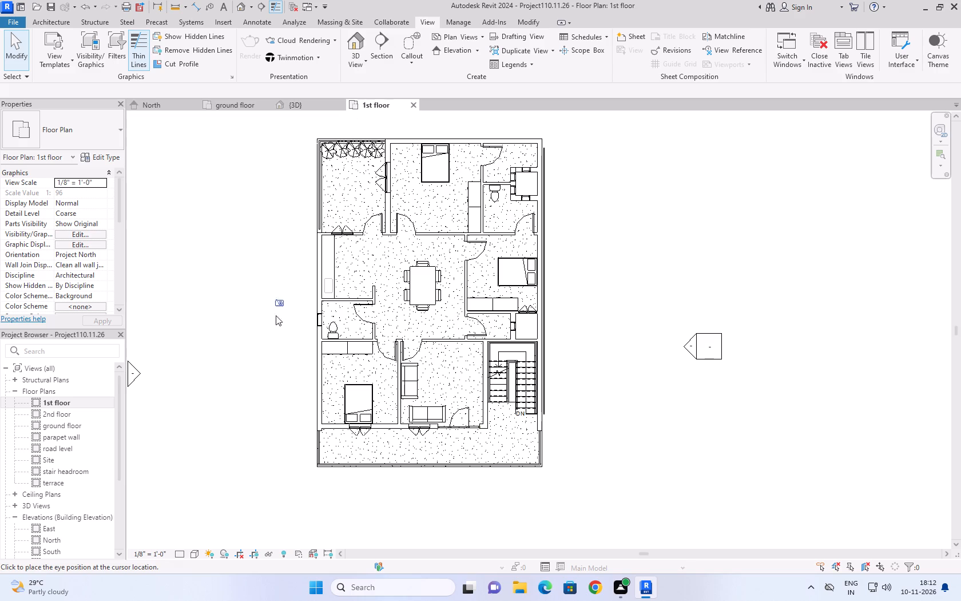
scroll(515, 499, "down", 3)
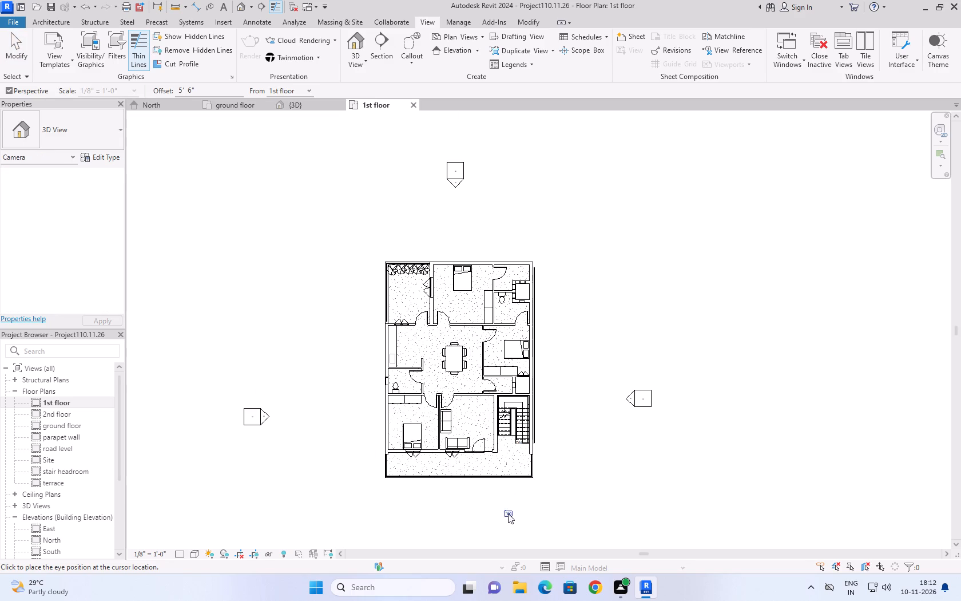
middle_click_drag(508, 513, 559, 326)
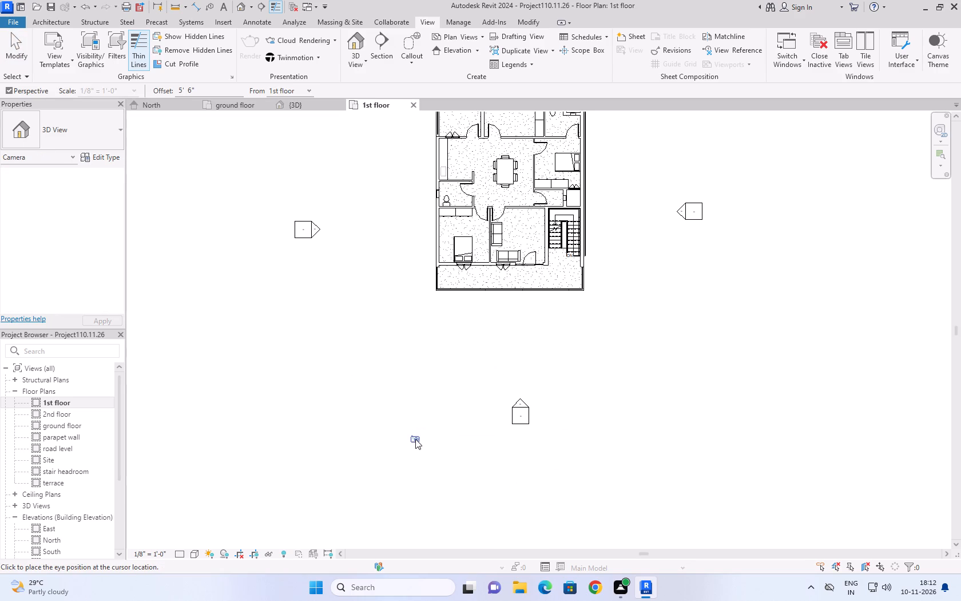
left_click(402, 445)
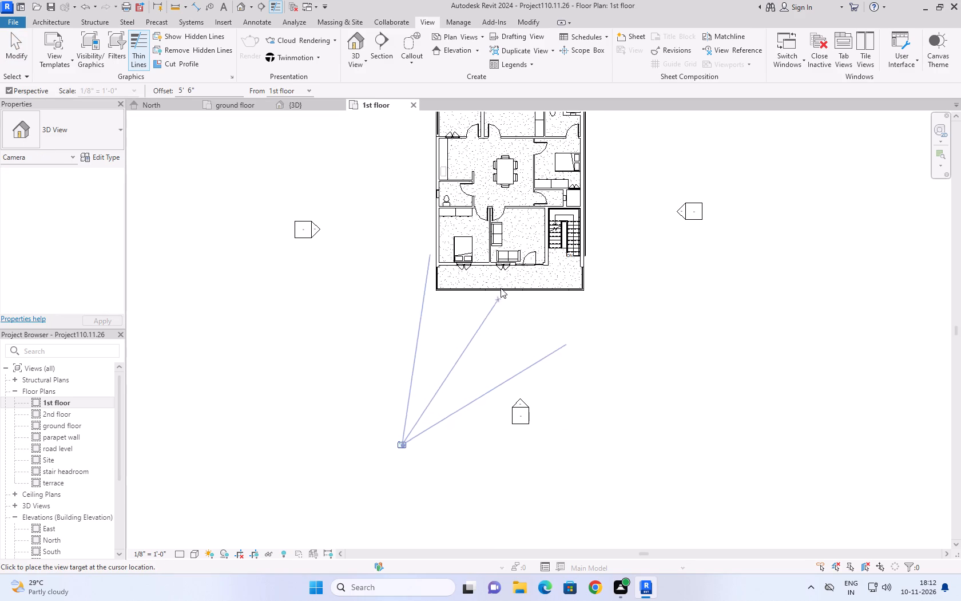
middle_click_drag(541, 219, 431, 351)
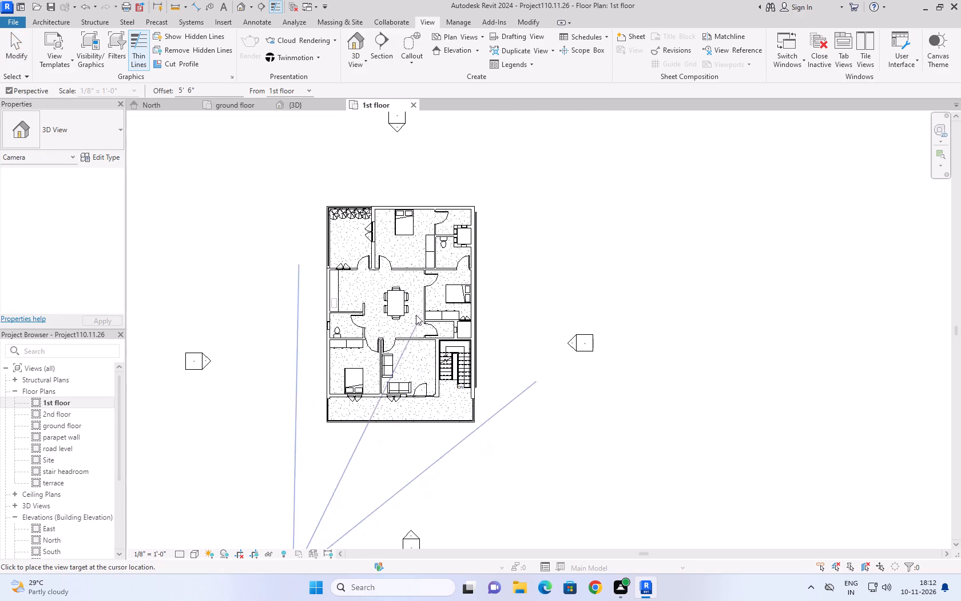
left_click(494, 176)
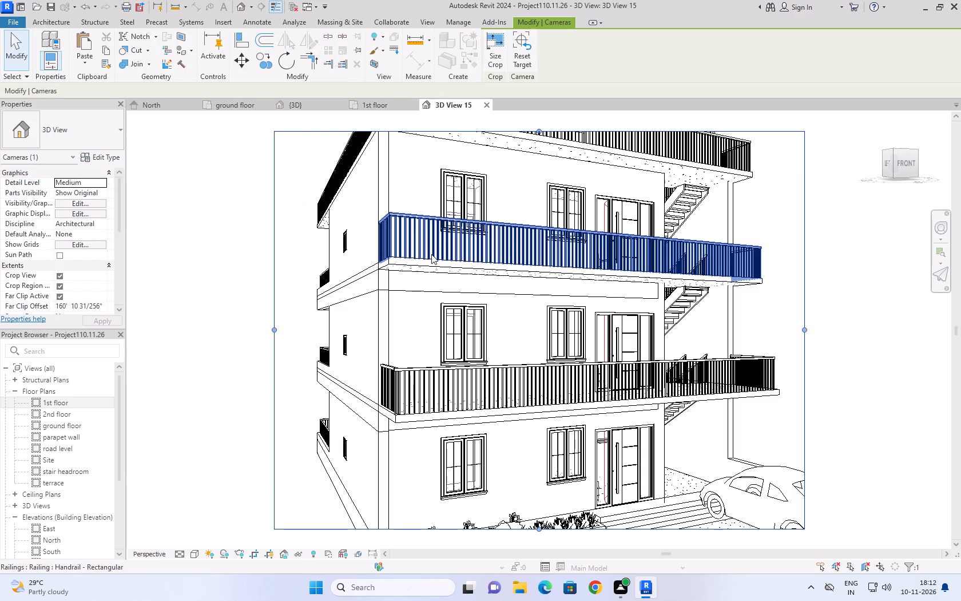
Enlarge the camera view's crop region at the bottom, top and right side to include the front yard, roof and whole car.
scroll(431, 254, "down", 4)
middle_click_drag(479, 256, 477, 207)
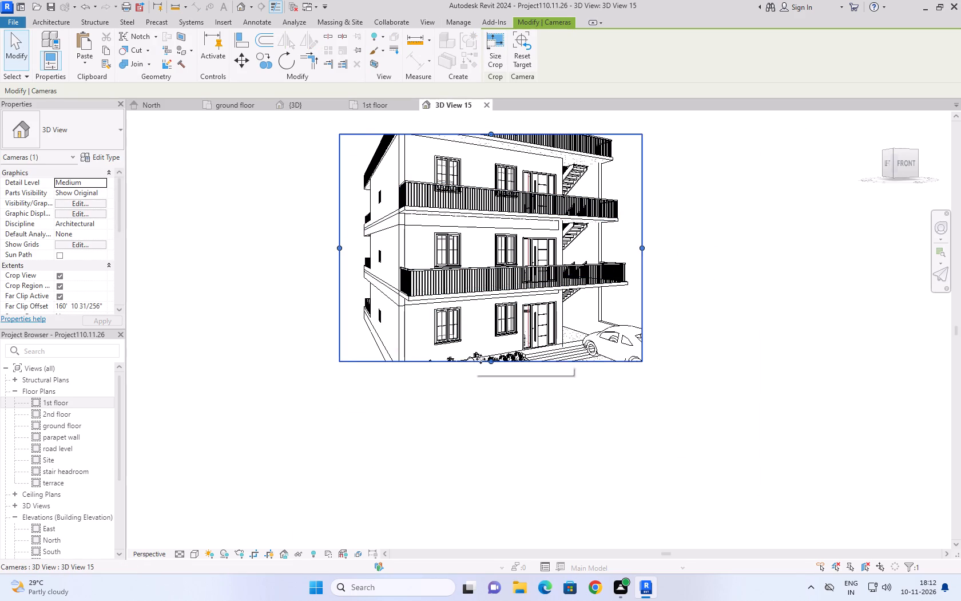
left_click_drag(490, 361, 490, 363)
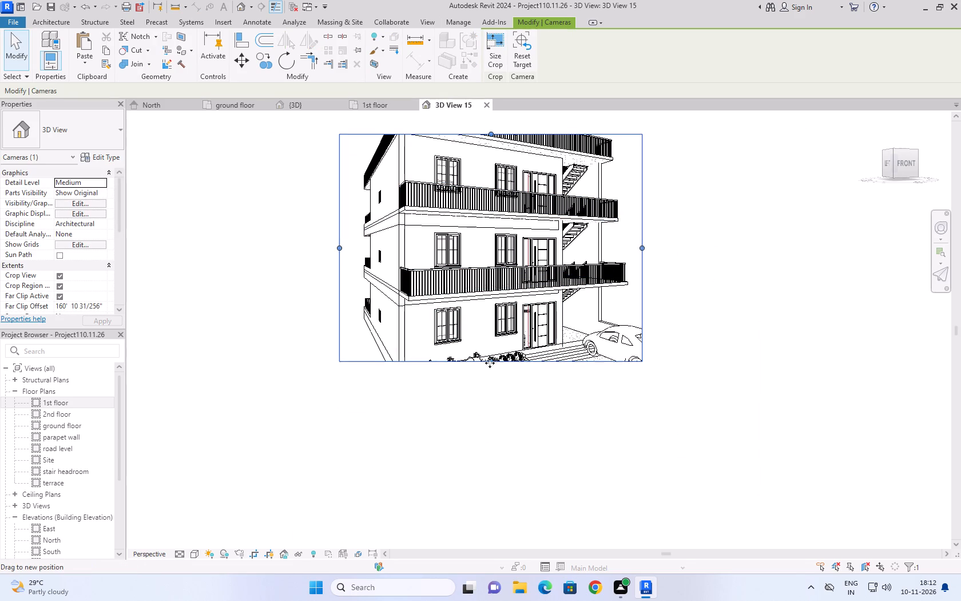
left_click_drag(490, 363, 479, 481)
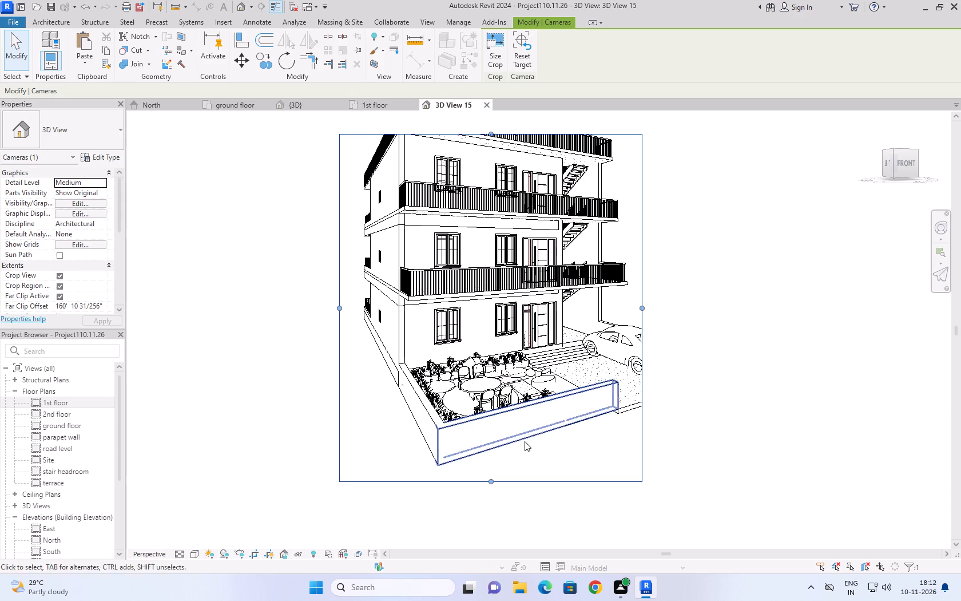
middle_click_drag(576, 401, 464, 469)
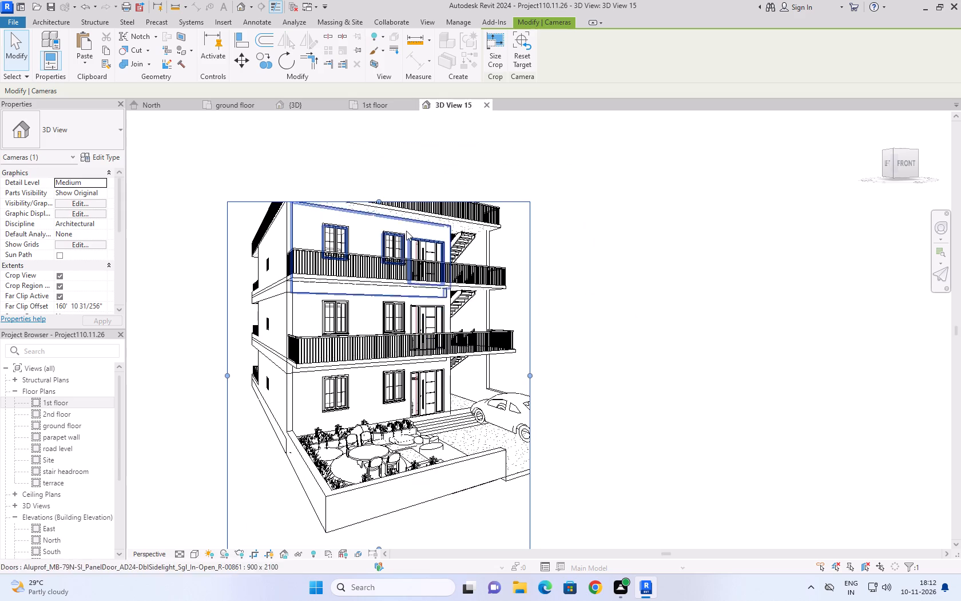
left_click_drag(379, 201, 374, 165)
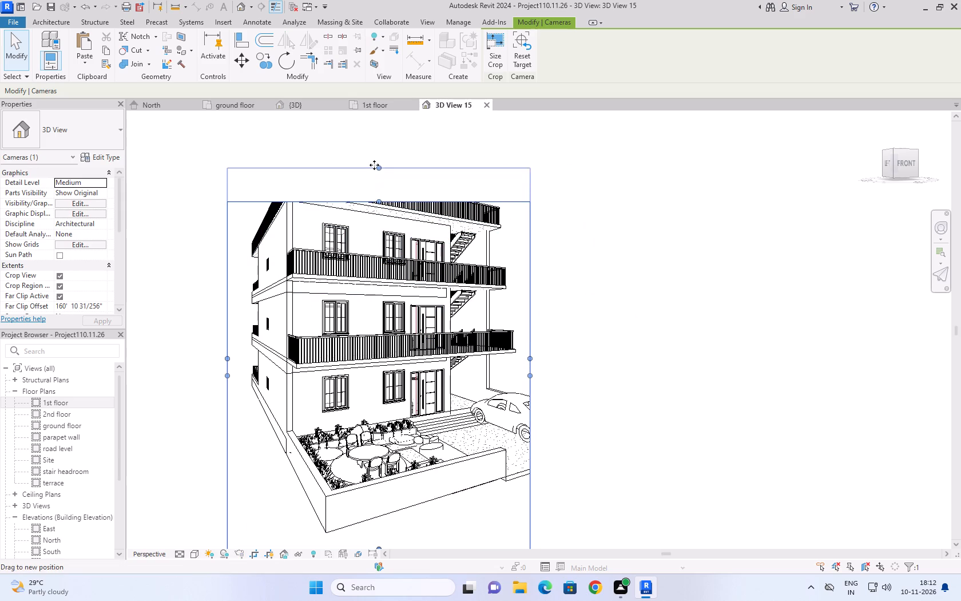
left_click_drag(374, 165, 374, 143)
left_click(374, 143)
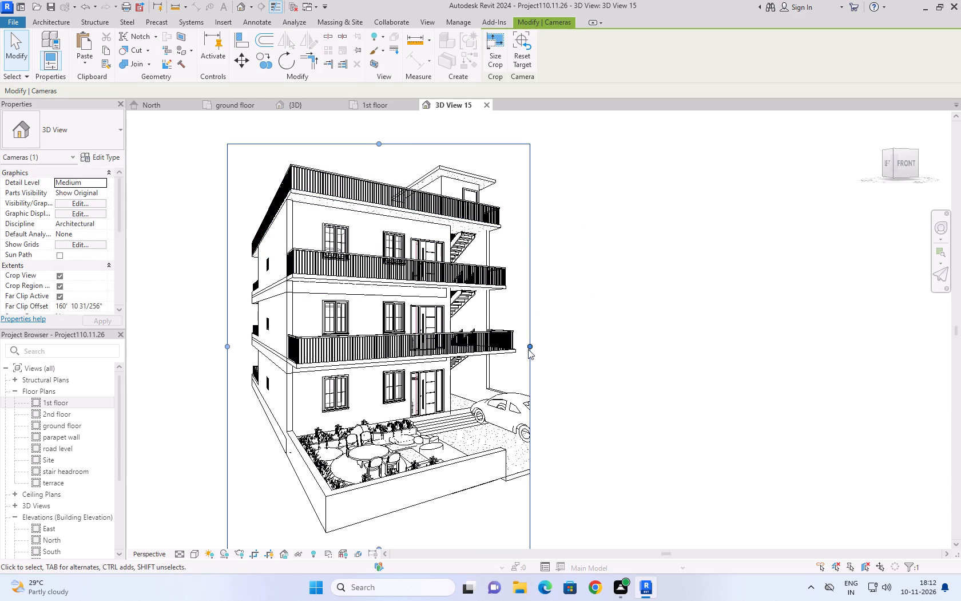
left_click_drag(531, 345, 566, 334)
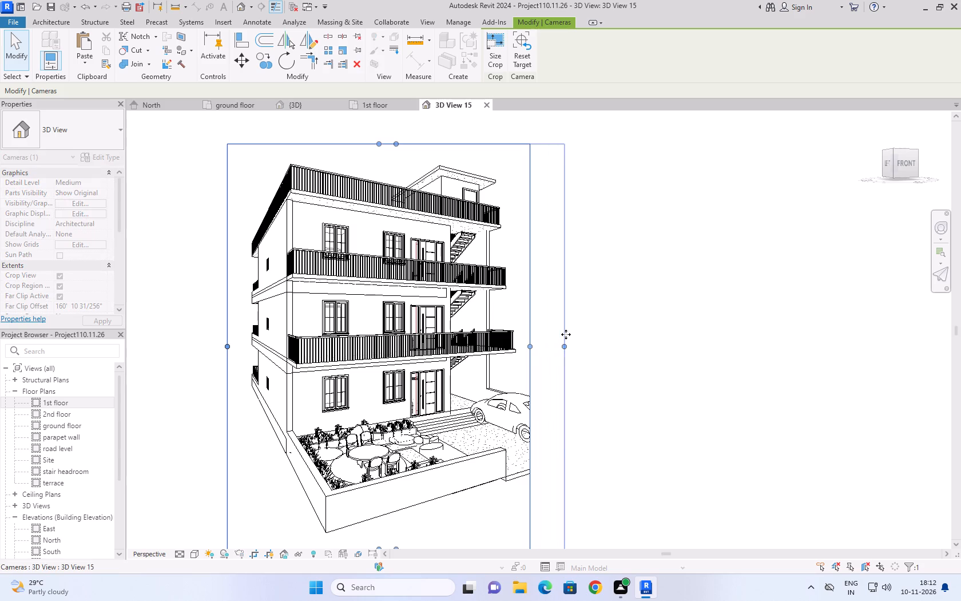
left_click_drag(567, 343, 588, 338)
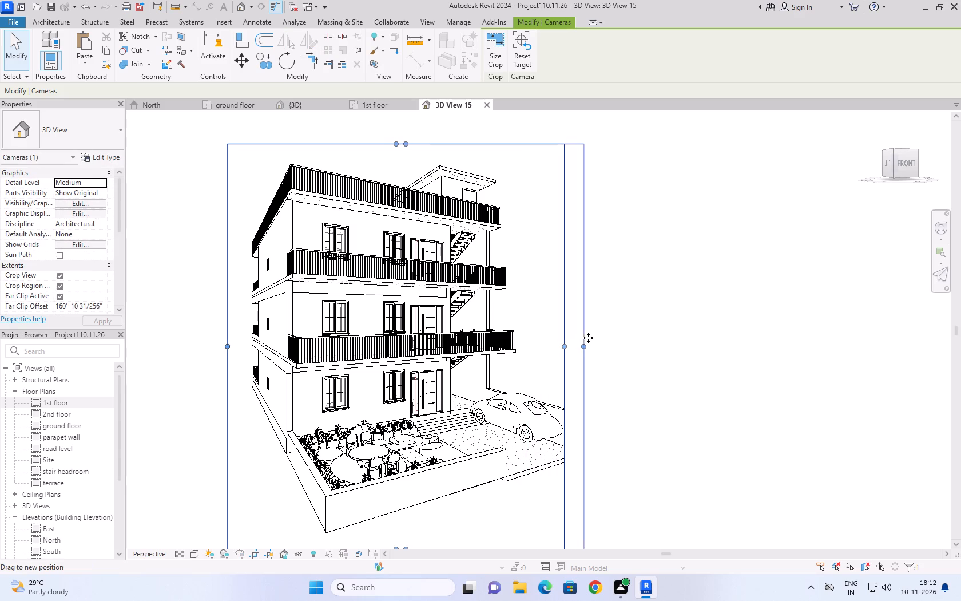
left_click_drag(588, 338, 594, 336)
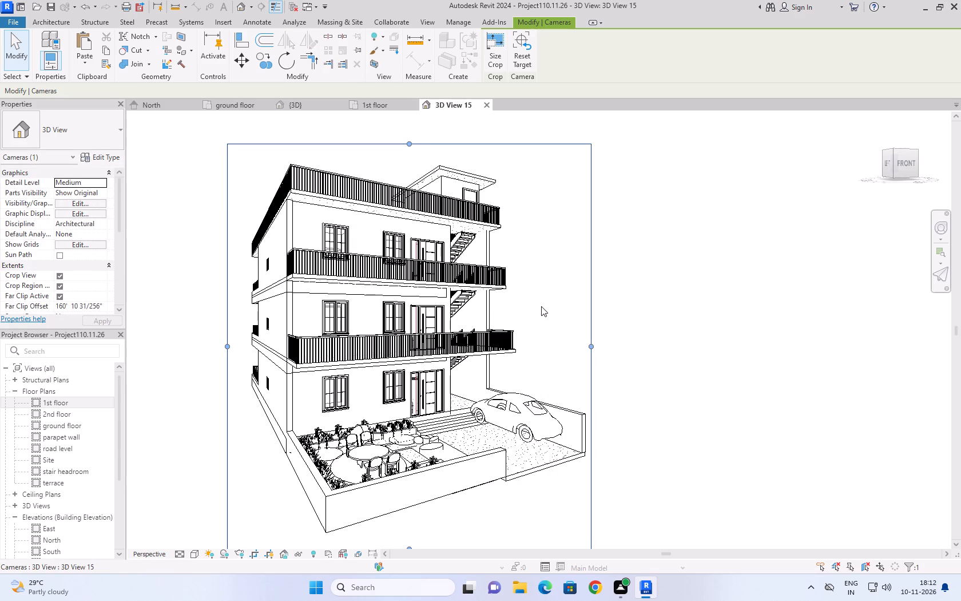
scroll(541, 306, "down", 2)
middle_click_drag(525, 313, 581, 291)
scroll(558, 299, "up", 2)
middle_click_drag(556, 303, 561, 324)
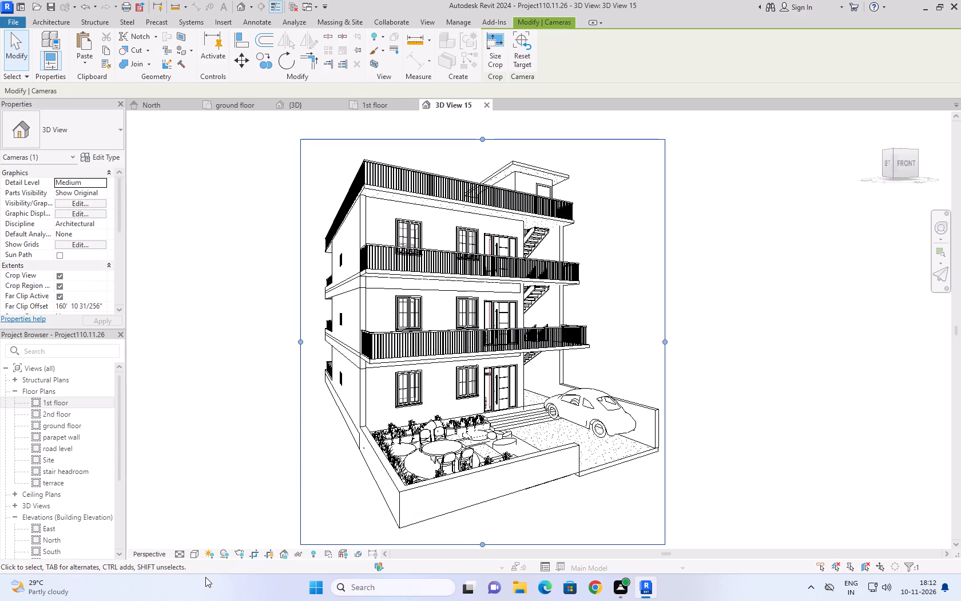
Switch the camera view's visual style from hidden line to a realistic display with material textures.
left_click(193, 553)
left_click(223, 542)
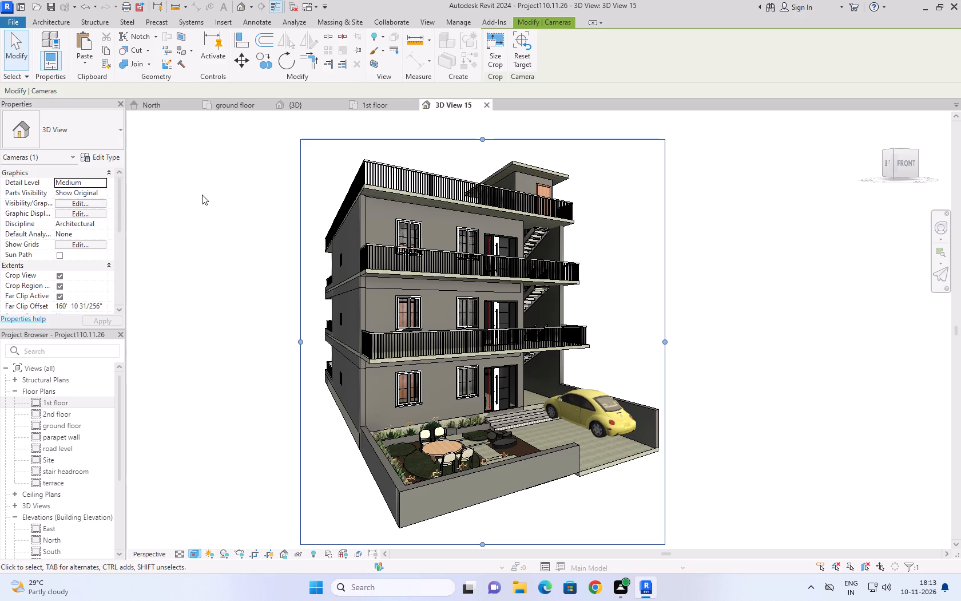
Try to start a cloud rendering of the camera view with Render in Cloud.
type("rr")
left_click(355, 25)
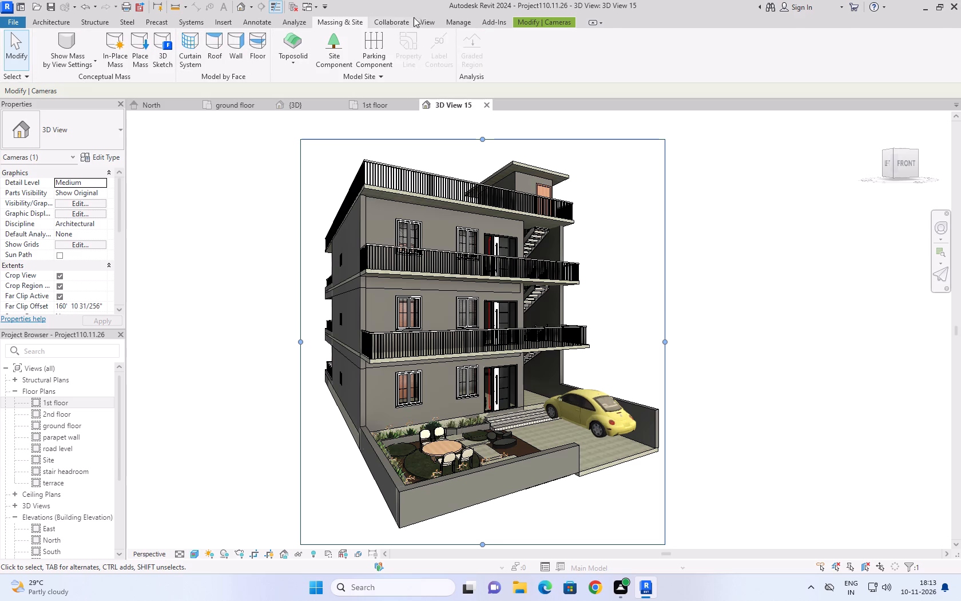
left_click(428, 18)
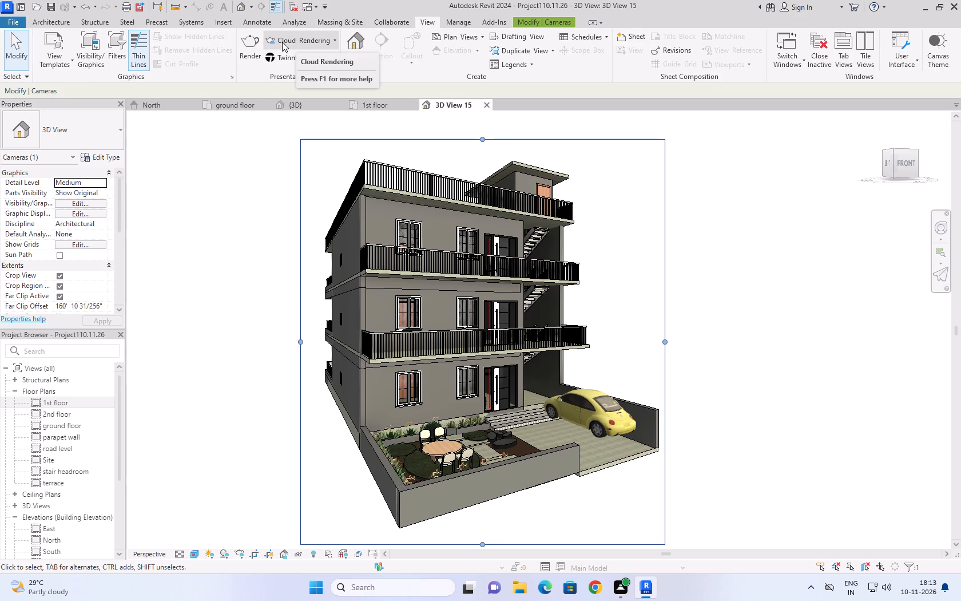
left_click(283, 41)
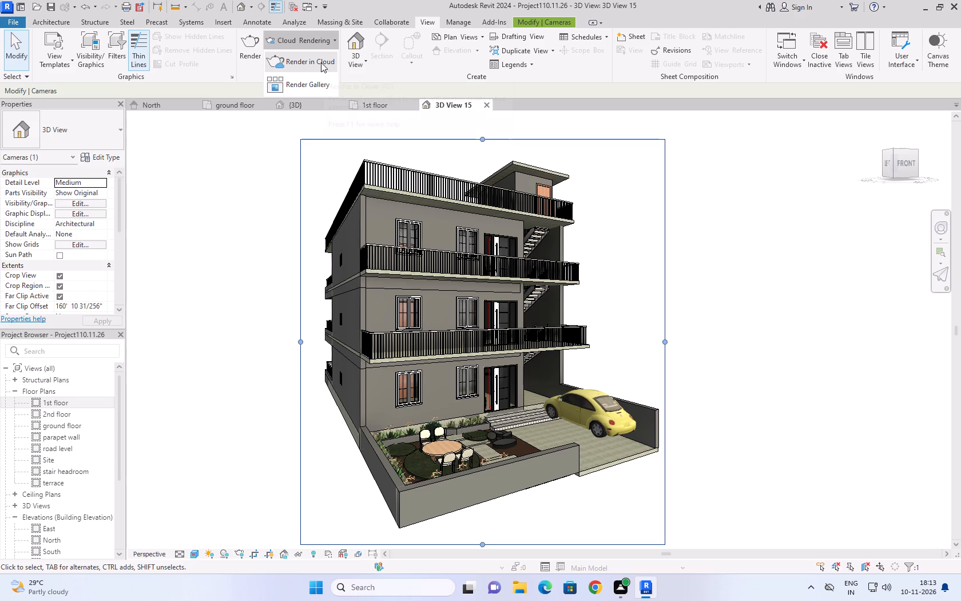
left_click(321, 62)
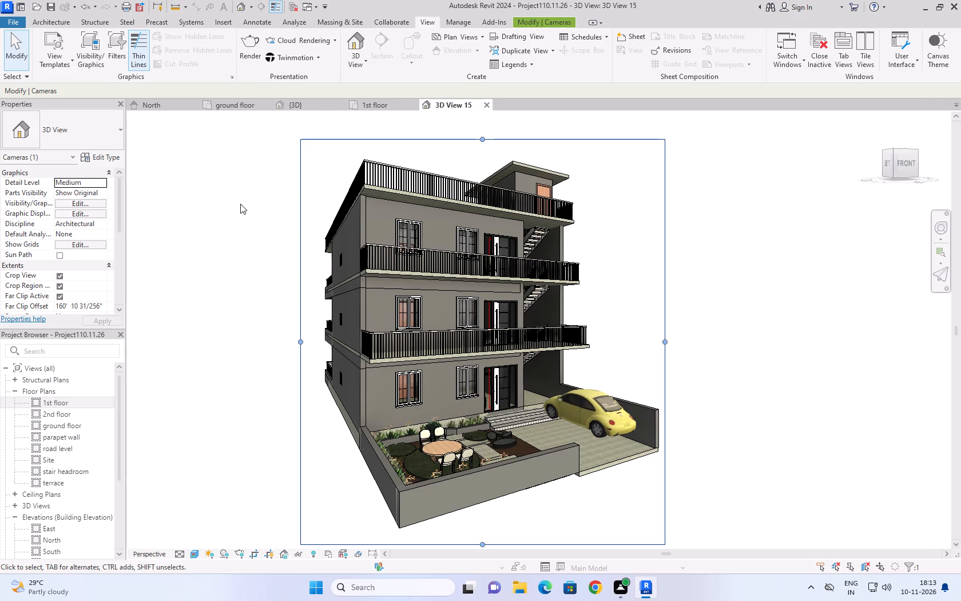
Render the house's camera view locally at Medium quality with the printer output resolution set to 300 DPI.
left_click(249, 65)
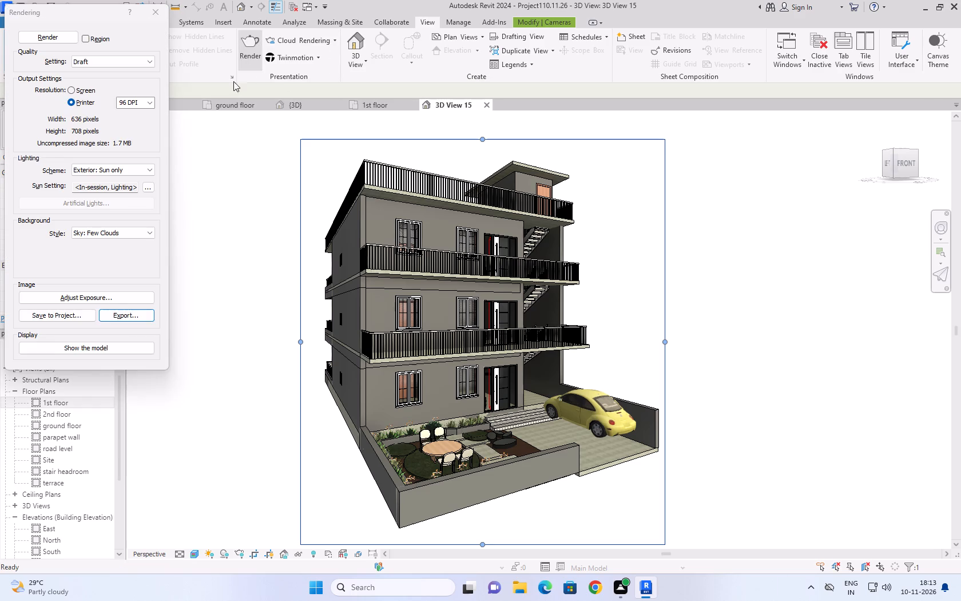
left_click(142, 61)
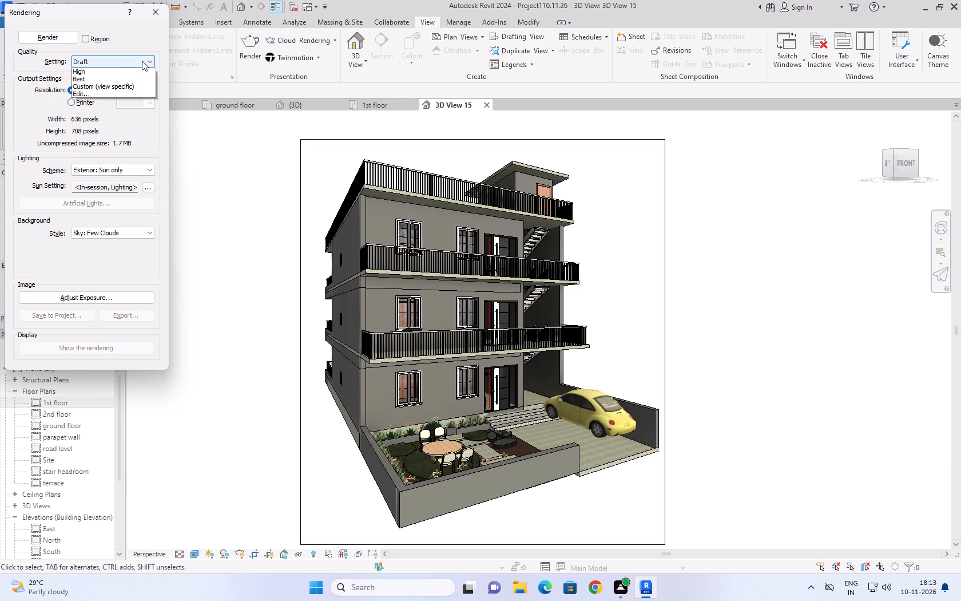
left_click(120, 77)
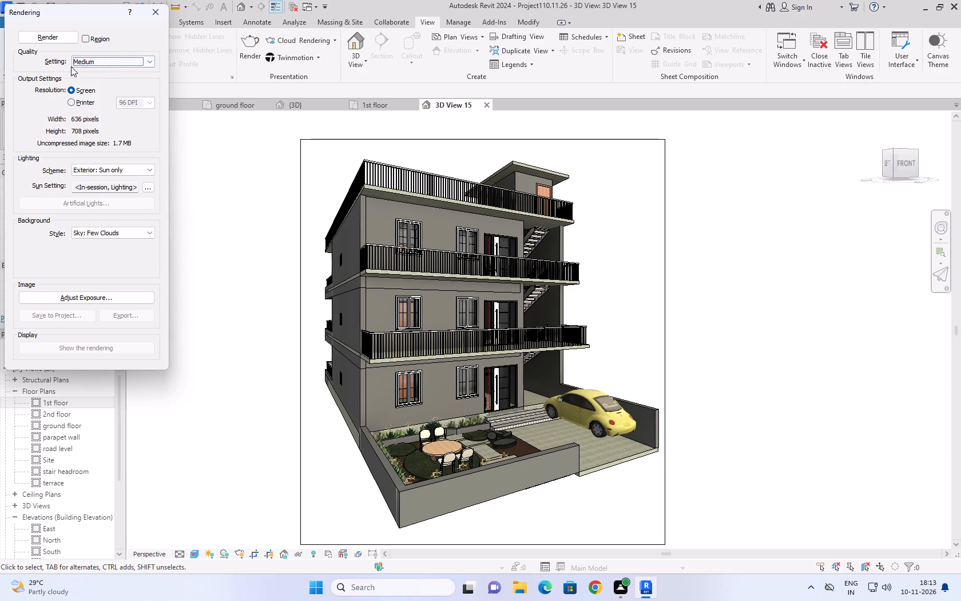
double_click(70, 101)
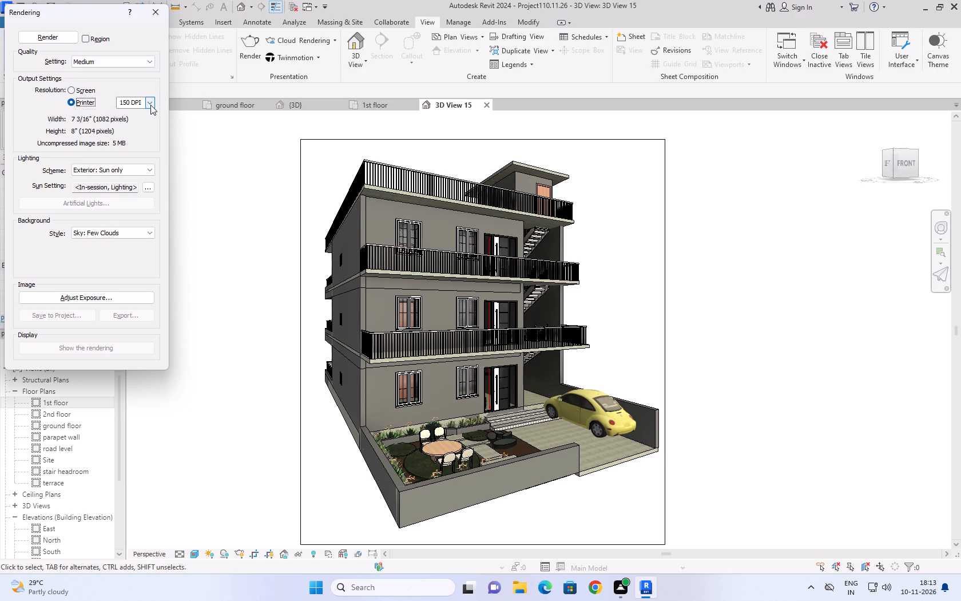
left_click(150, 105)
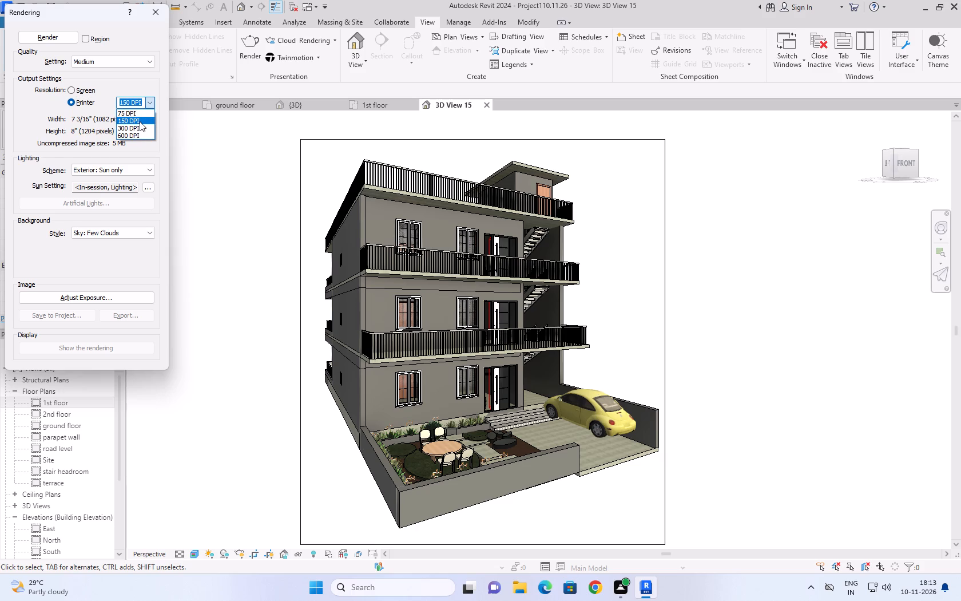
left_click(140, 125)
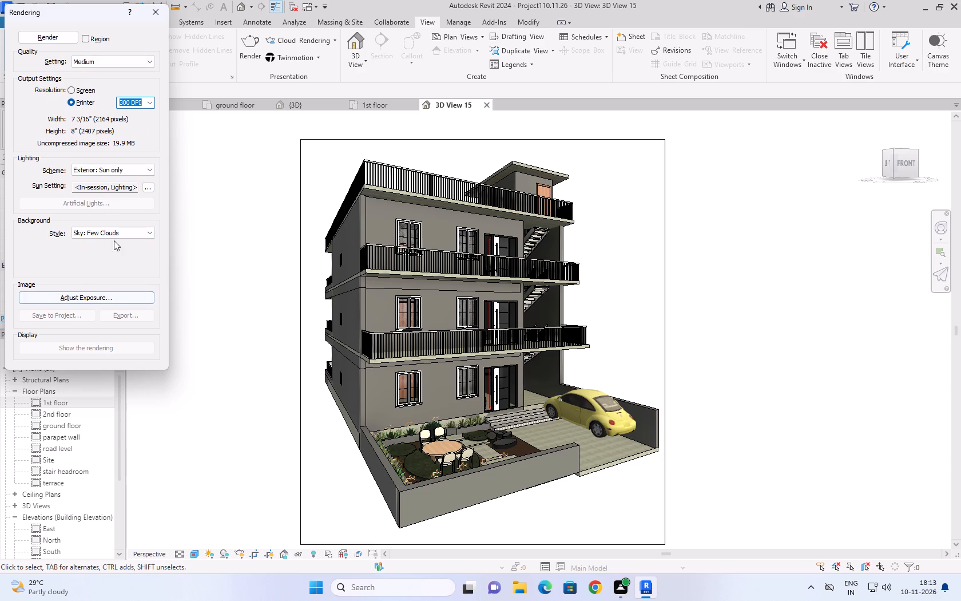
left_click(53, 38)
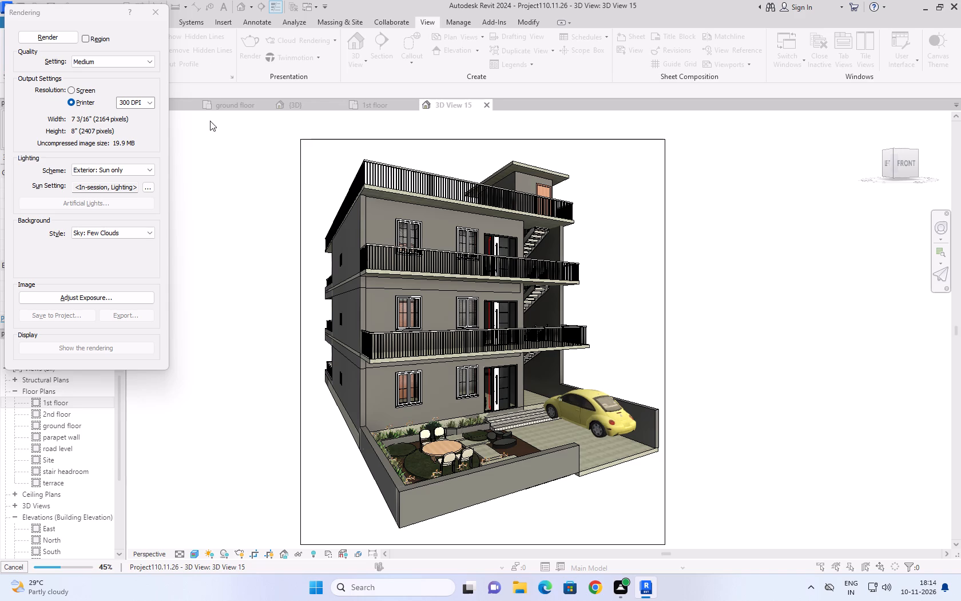
left_click(60, 35)
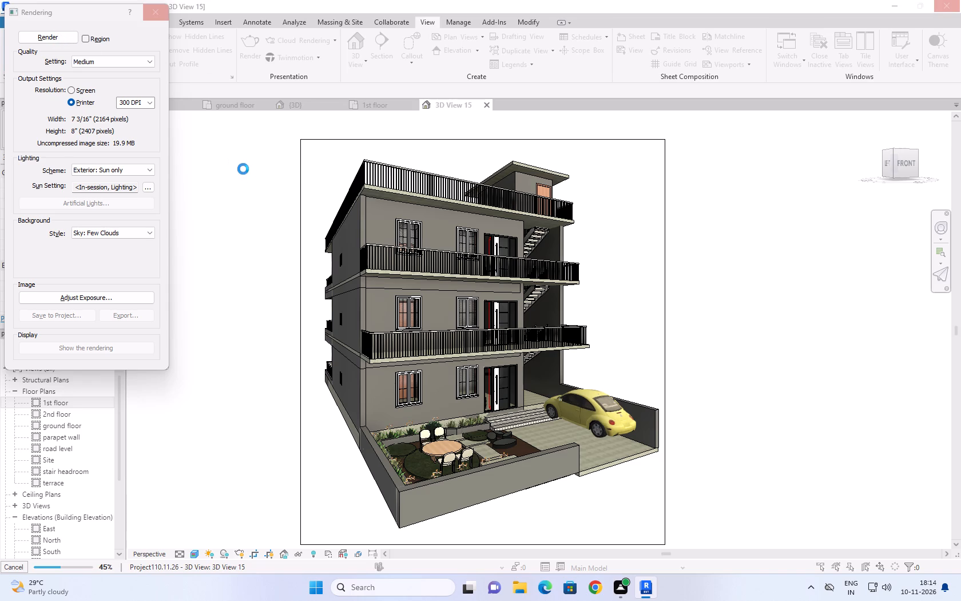
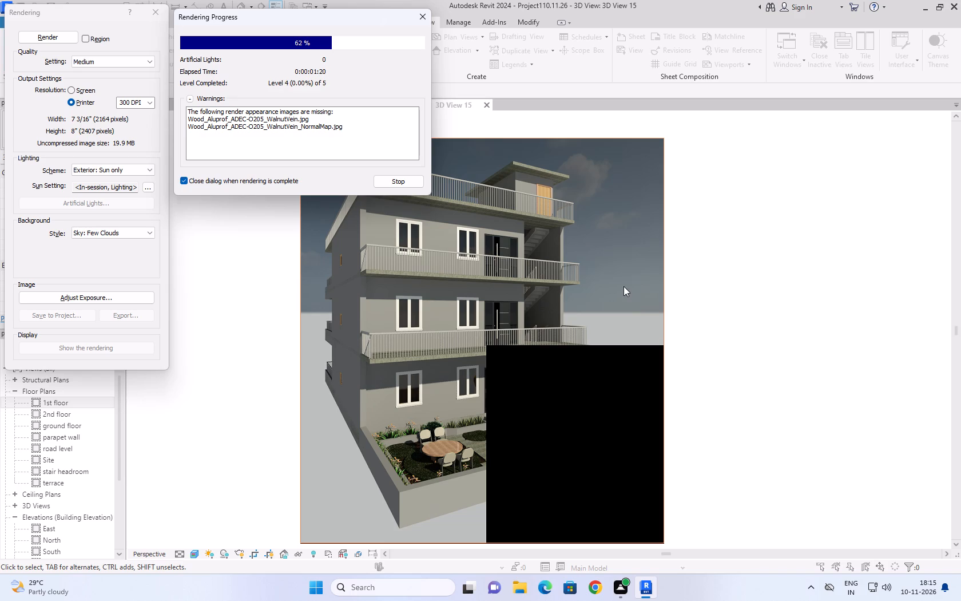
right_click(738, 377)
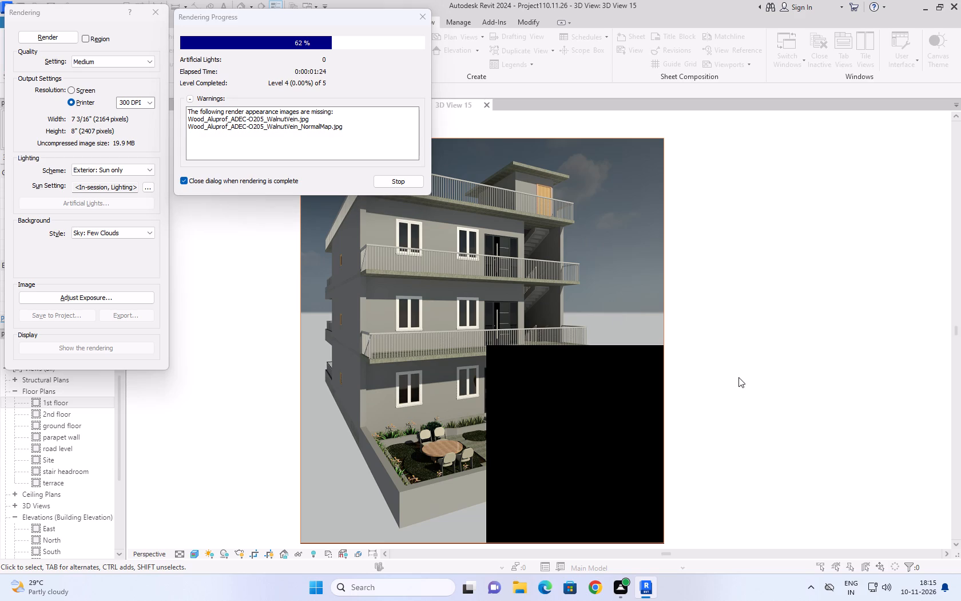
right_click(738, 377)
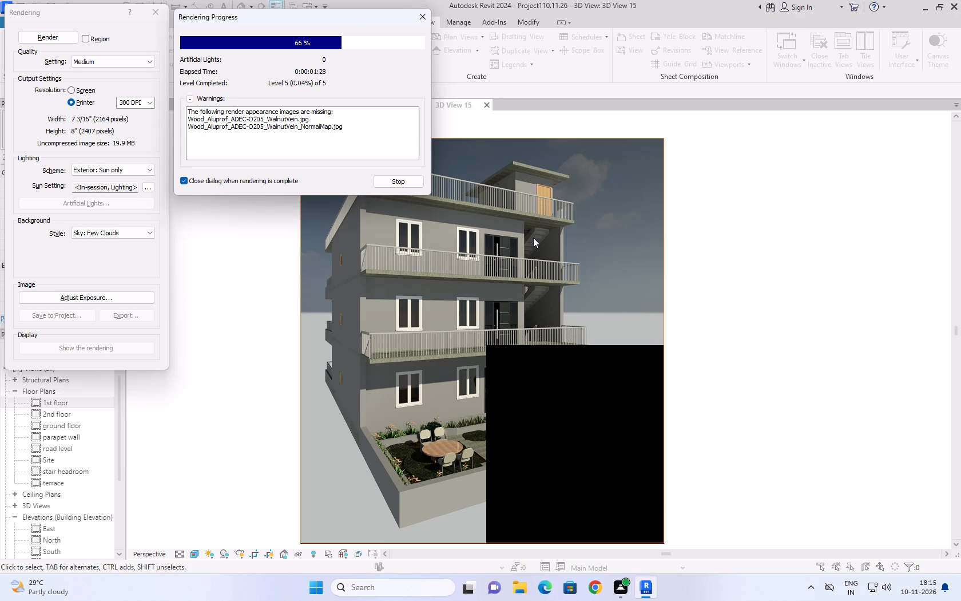
Stop the running render of the house's camera view and close the rendering settings.
left_click(422, 11)
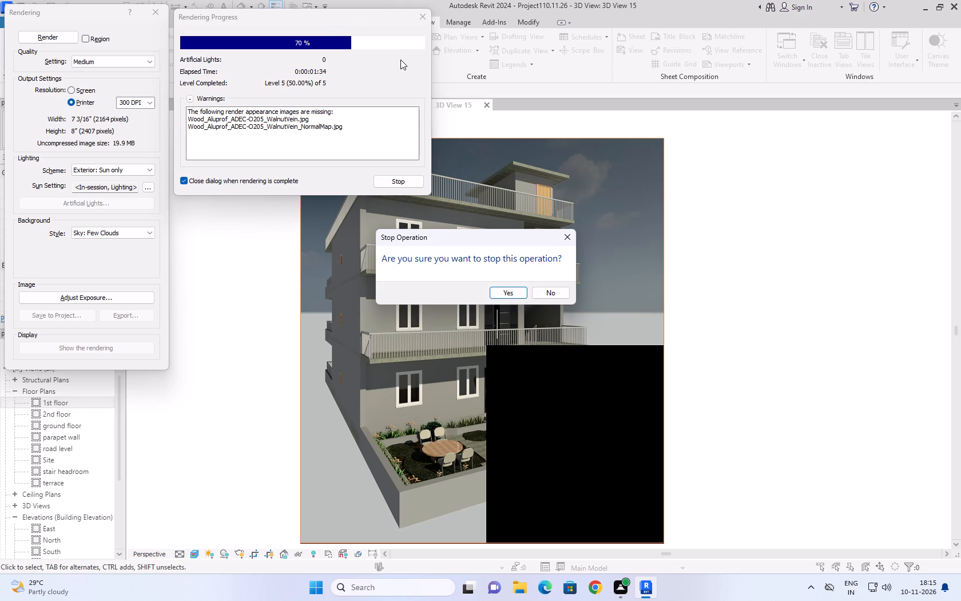
left_click(394, 191)
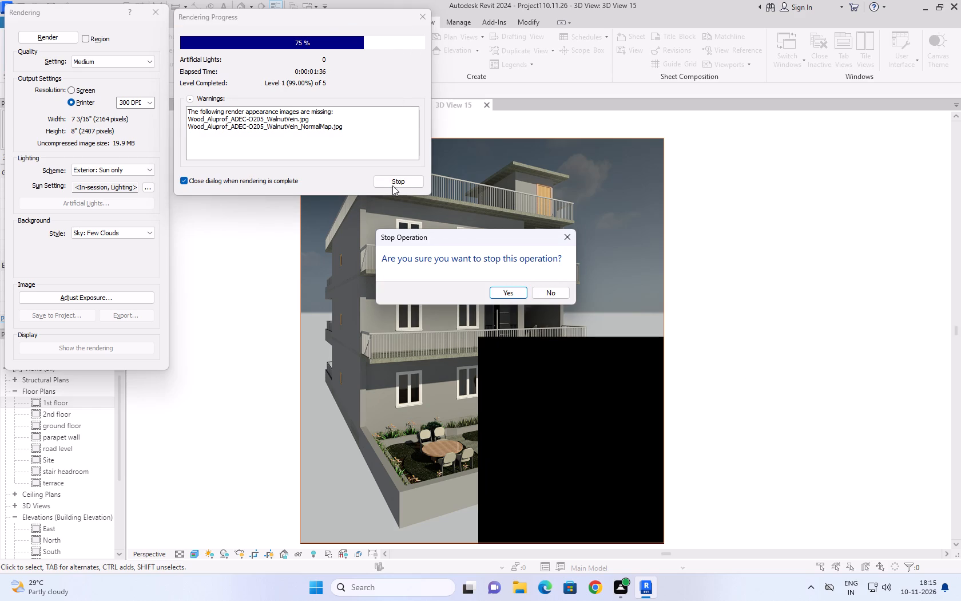
left_click(392, 185)
left_click(556, 288)
left_click(392, 180)
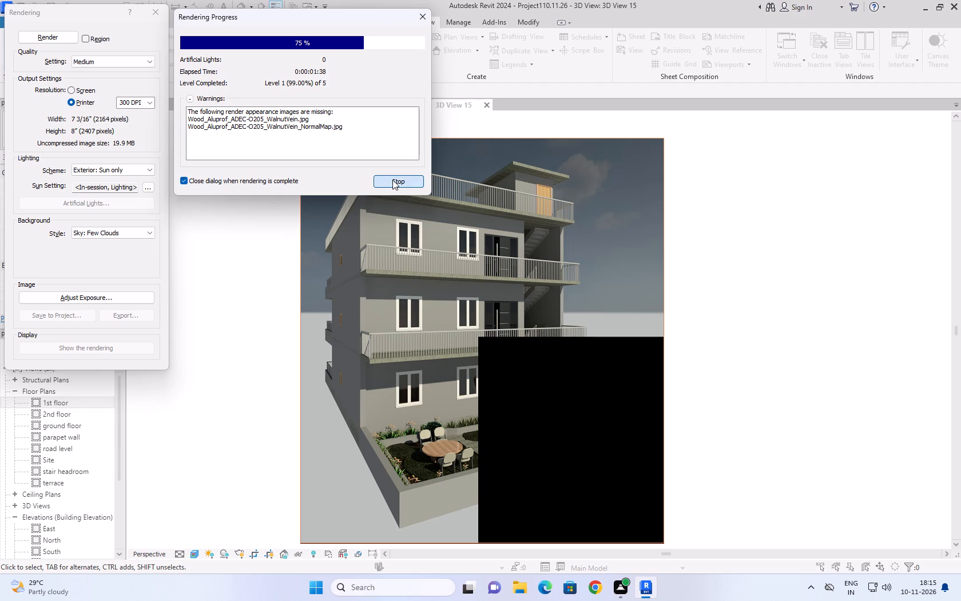
left_click(512, 294)
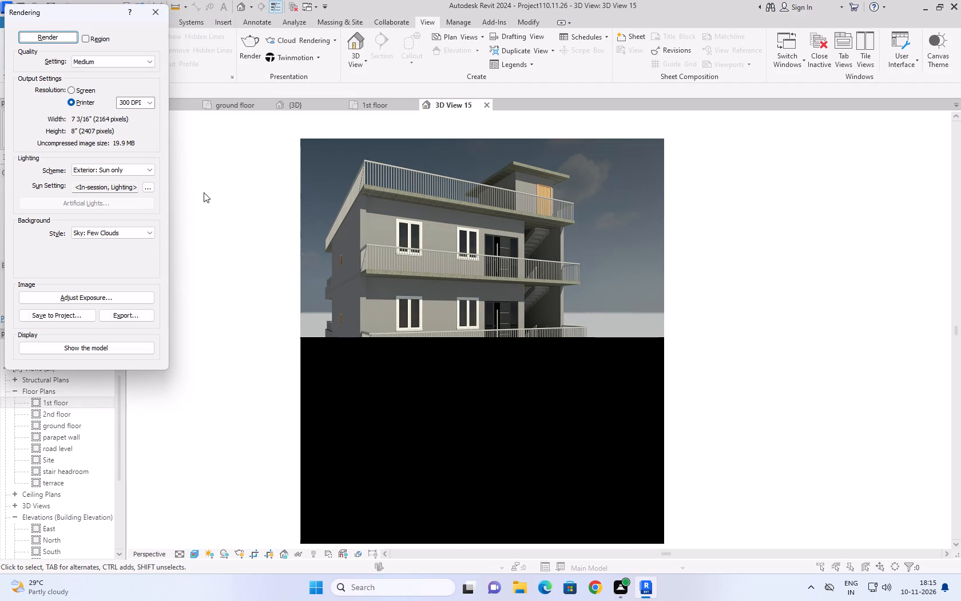
left_click(157, 17)
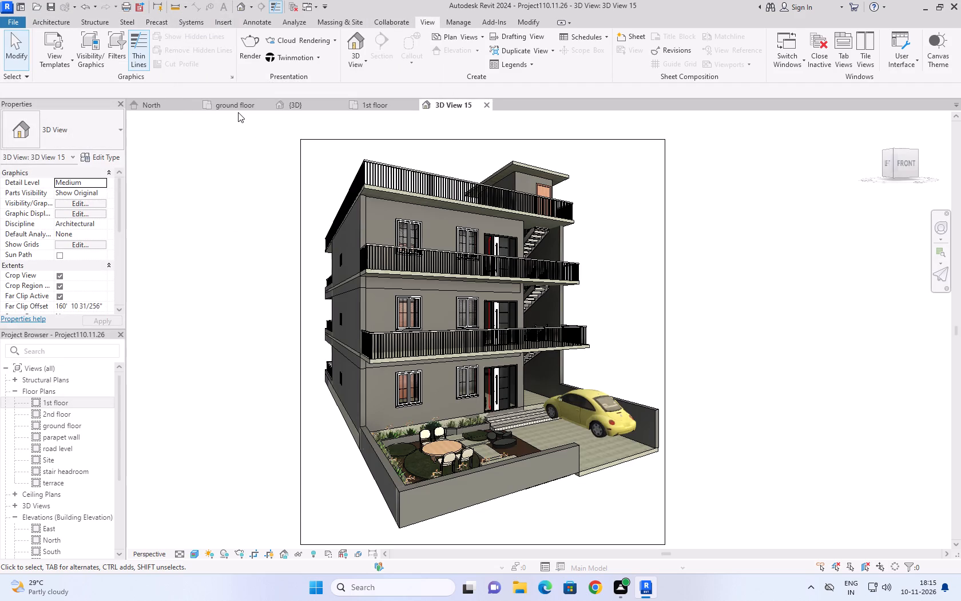
Switch from the camera view to the ground floor plan showing the whole house and front yard.
left_click(238, 112)
left_click(239, 106)
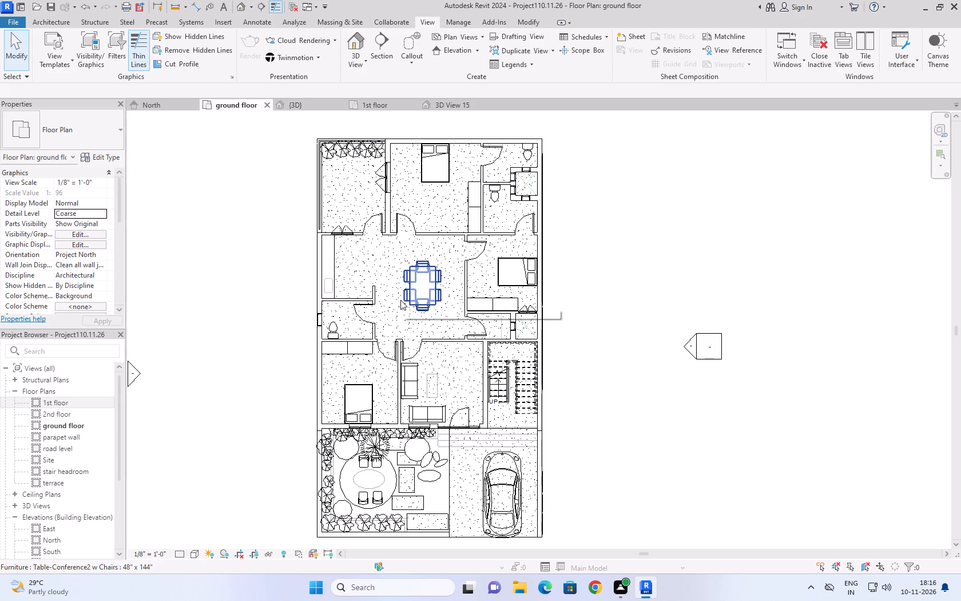
scroll(329, 279, "down", 2)
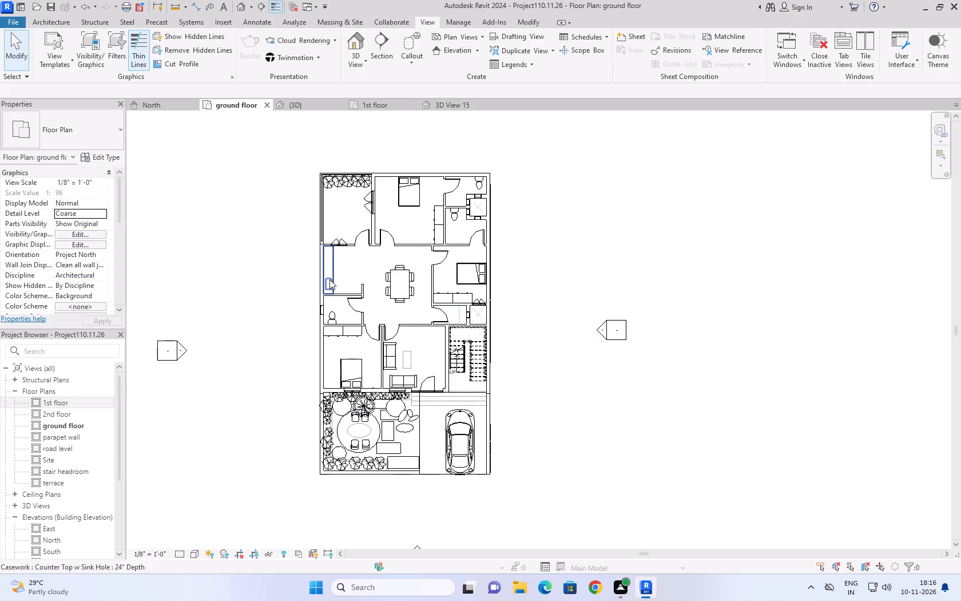
scroll(329, 279, "down", 1)
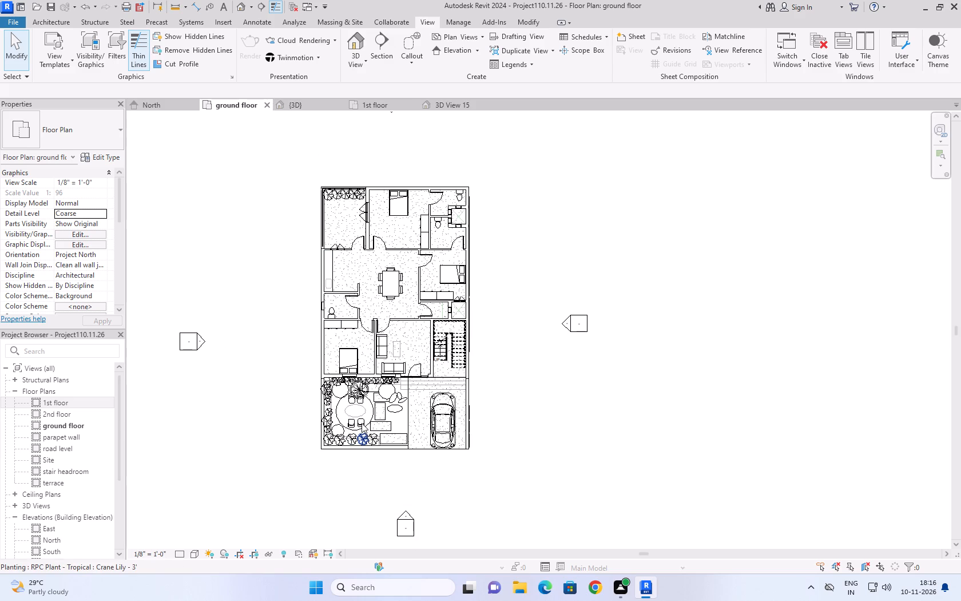
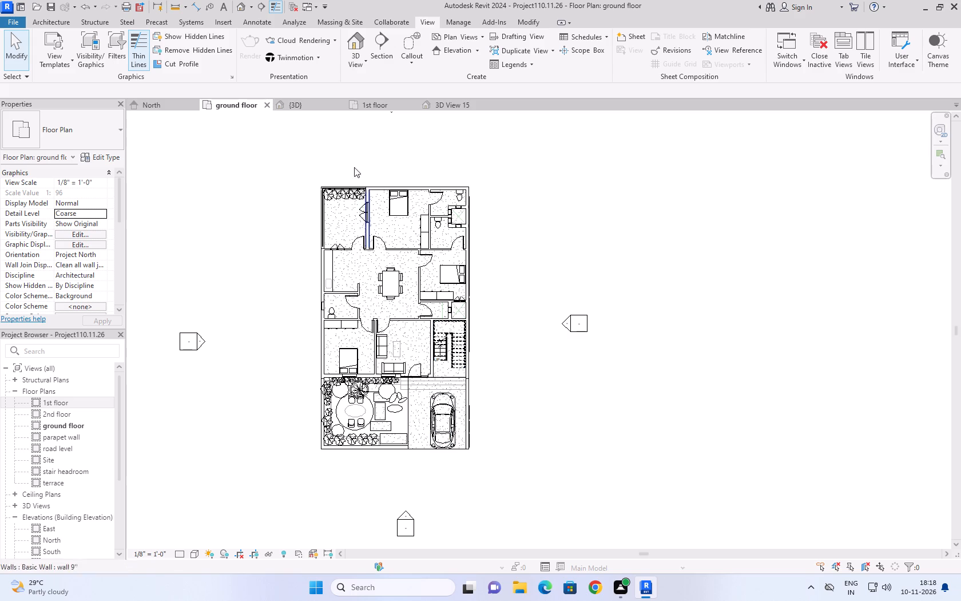
Open the default {3D} view and examine the exterior of the whole house.
left_click(311, 105)
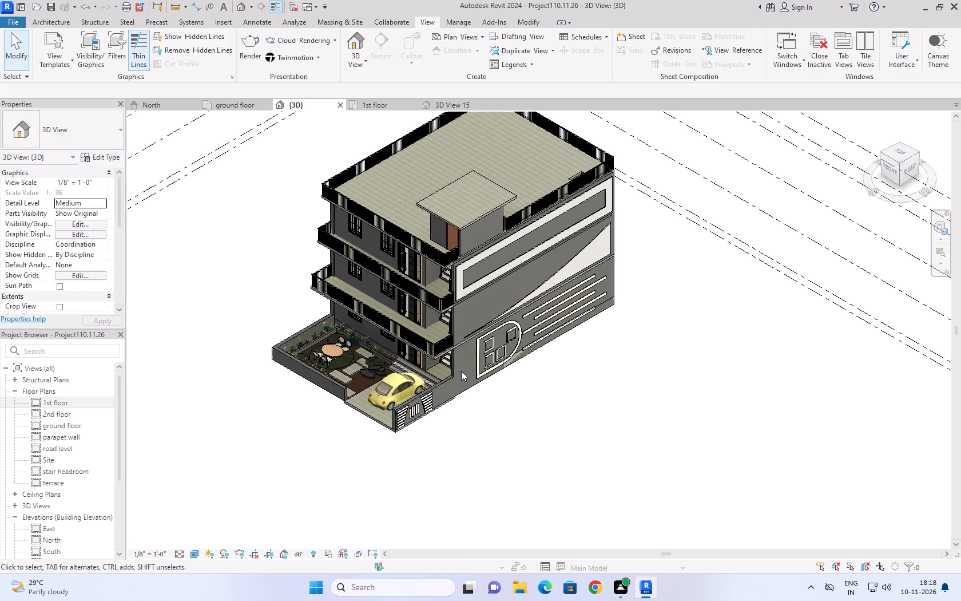
scroll(423, 410, "up", 3)
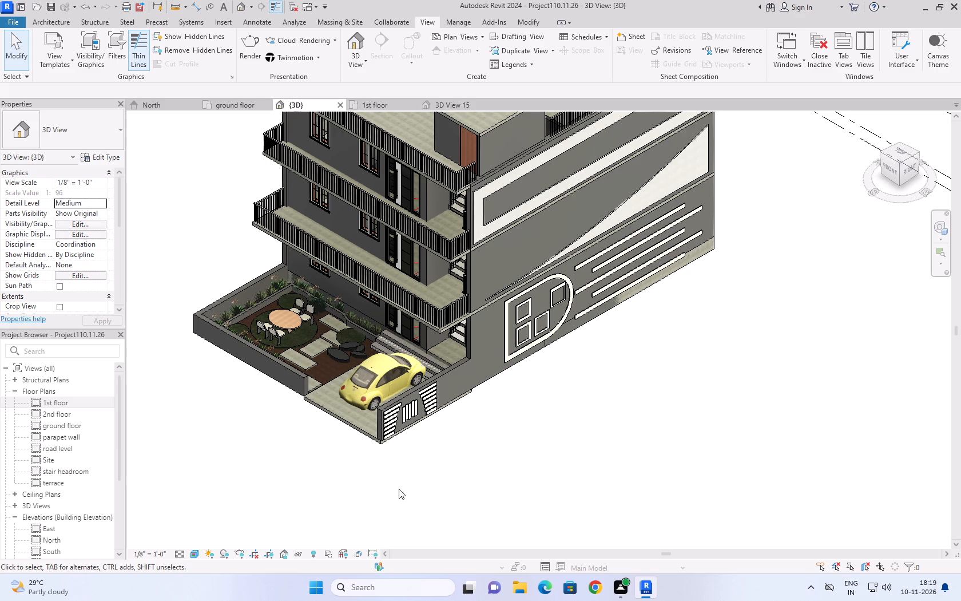
scroll(402, 490, "down", 2)
scroll(402, 490, "up", 2)
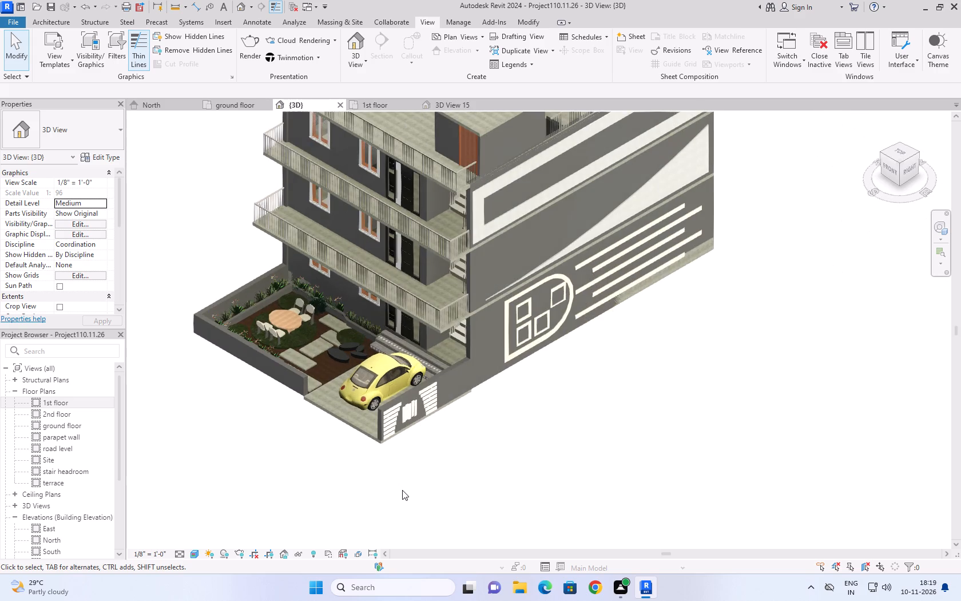
scroll(402, 490, "down", 3)
middle_click_drag(636, 269, 567, 369)
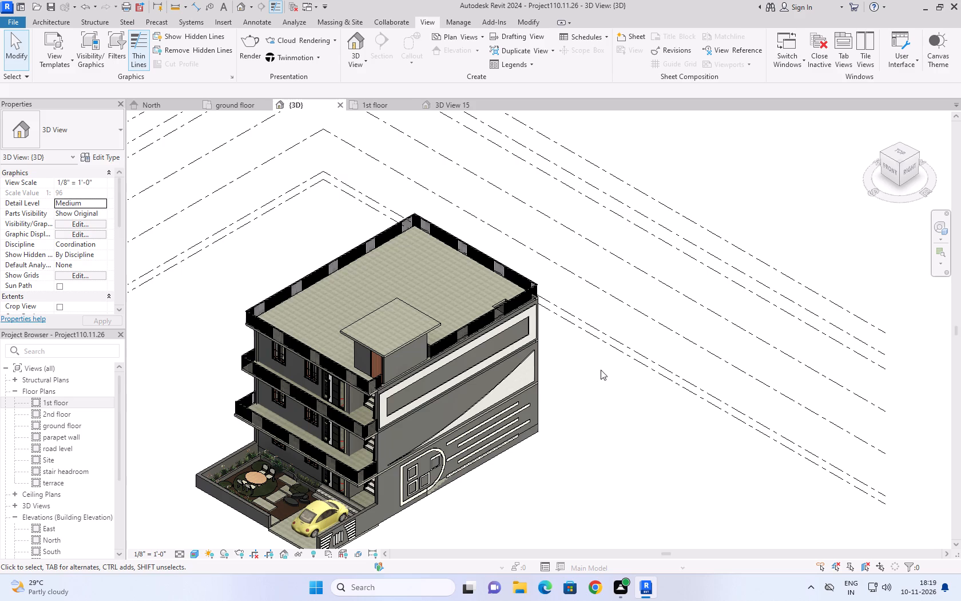
scroll(398, 422, "up", 3)
scroll(459, 381, "down", 5)
scroll(547, 308, "down", 3)
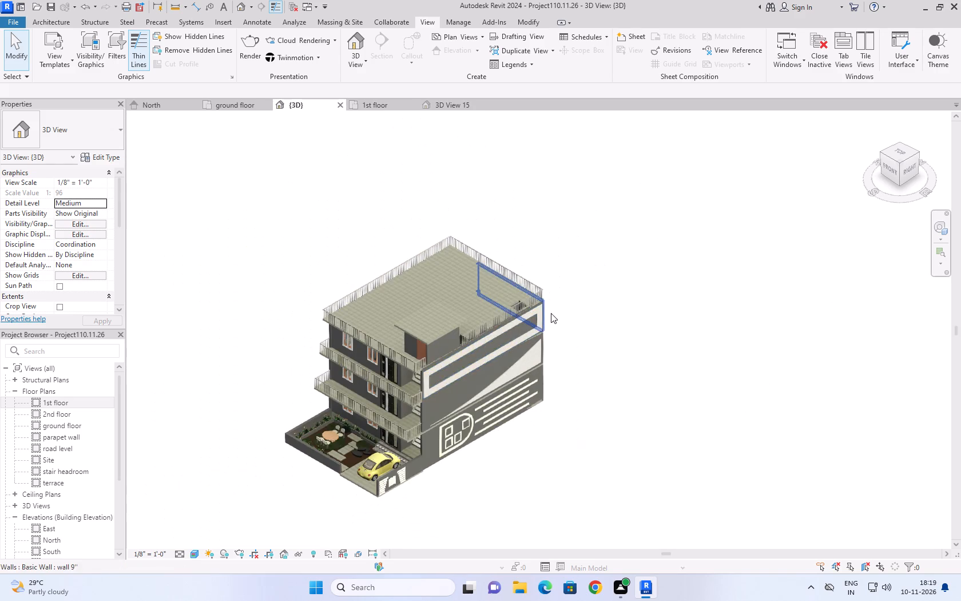
Save the project.
key("ctrl+s")
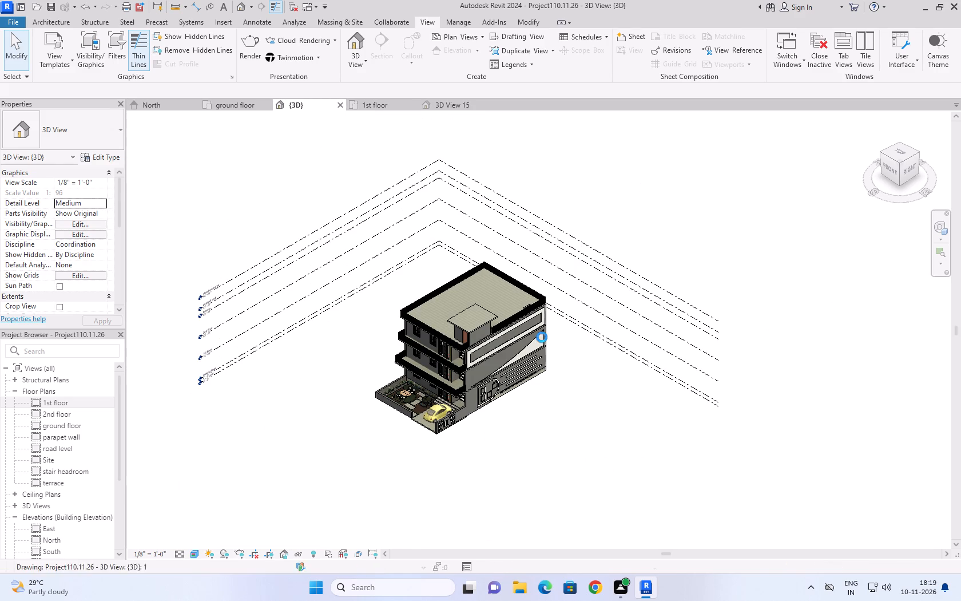
Examine the roof terrace around the stair headroom, its railings and the decorated side wall in the 3D view.
scroll(542, 337, "up", 4)
scroll(452, 347, "up", 2)
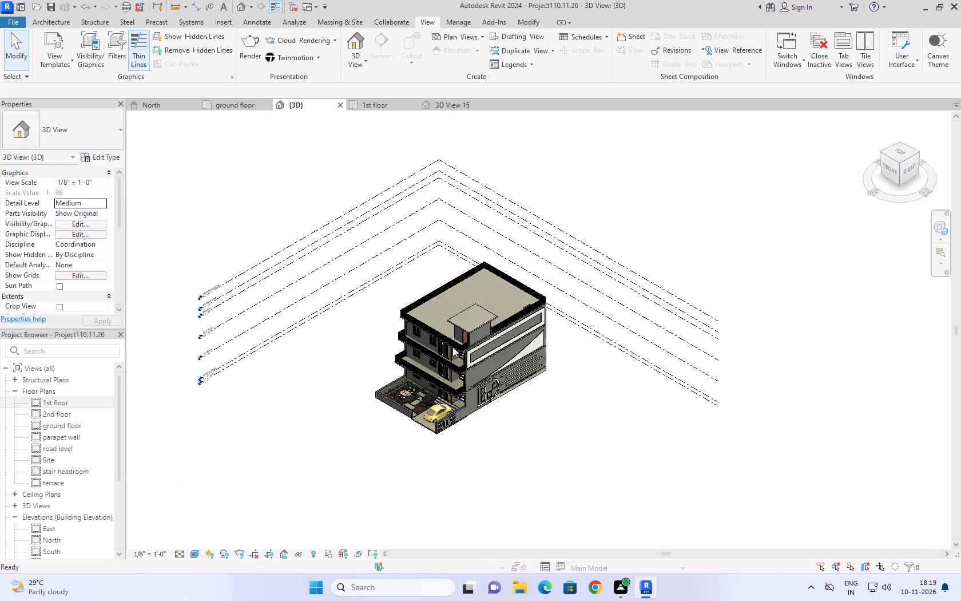
scroll(452, 347, "up", 13)
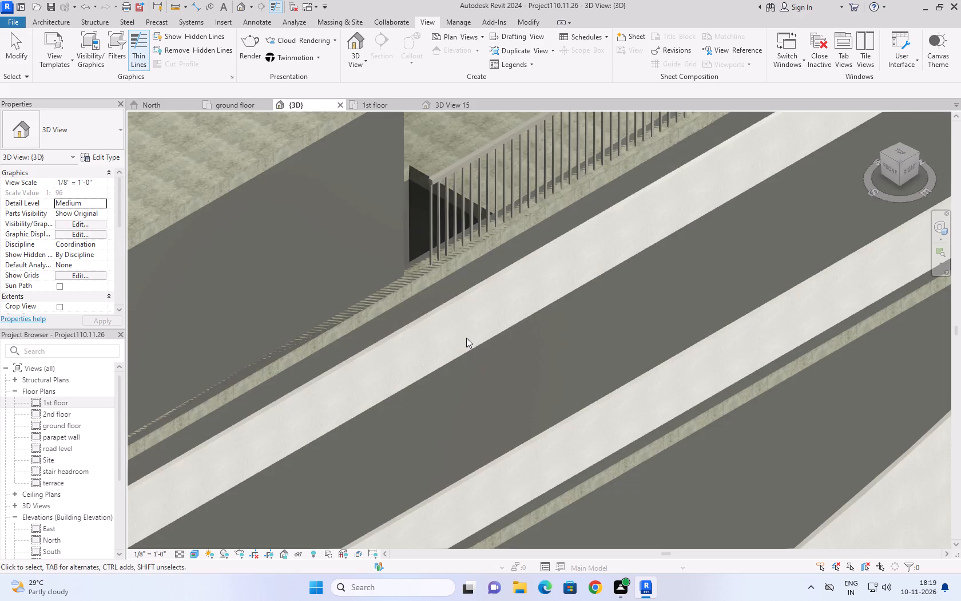
scroll(506, 331, "down", 6)
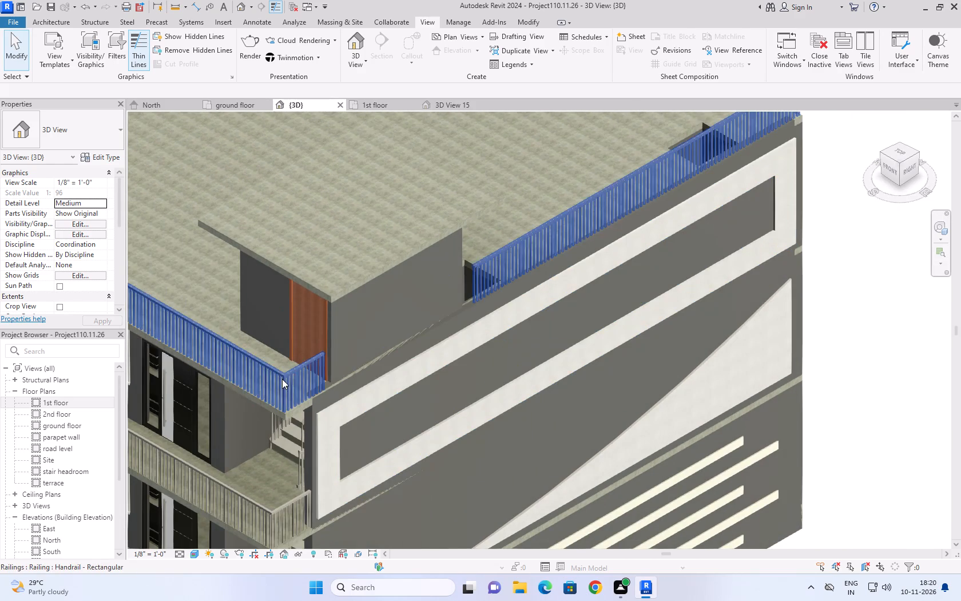
scroll(282, 378, "up", 3)
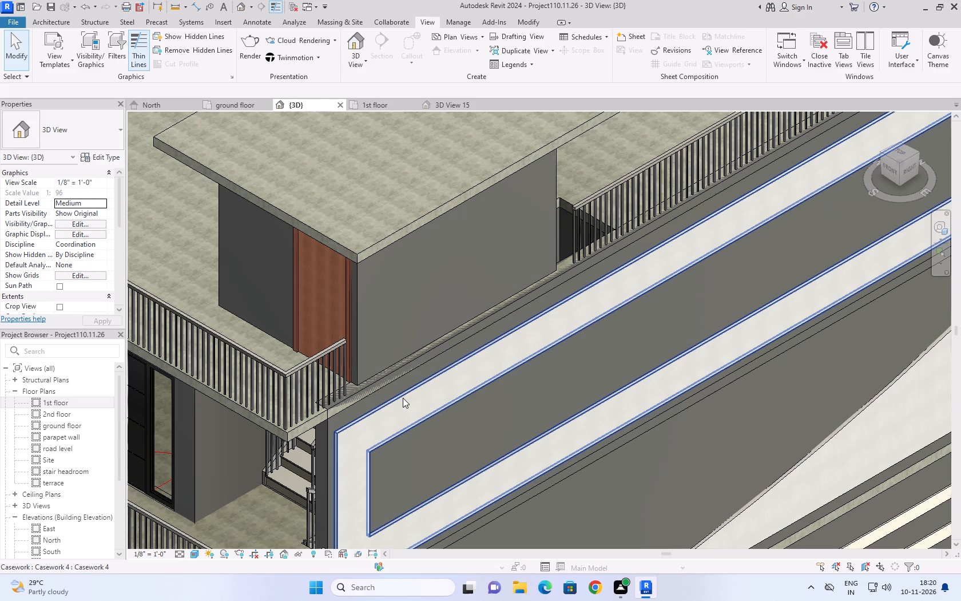
scroll(403, 398, "up", 2)
scroll(403, 398, "down", 3)
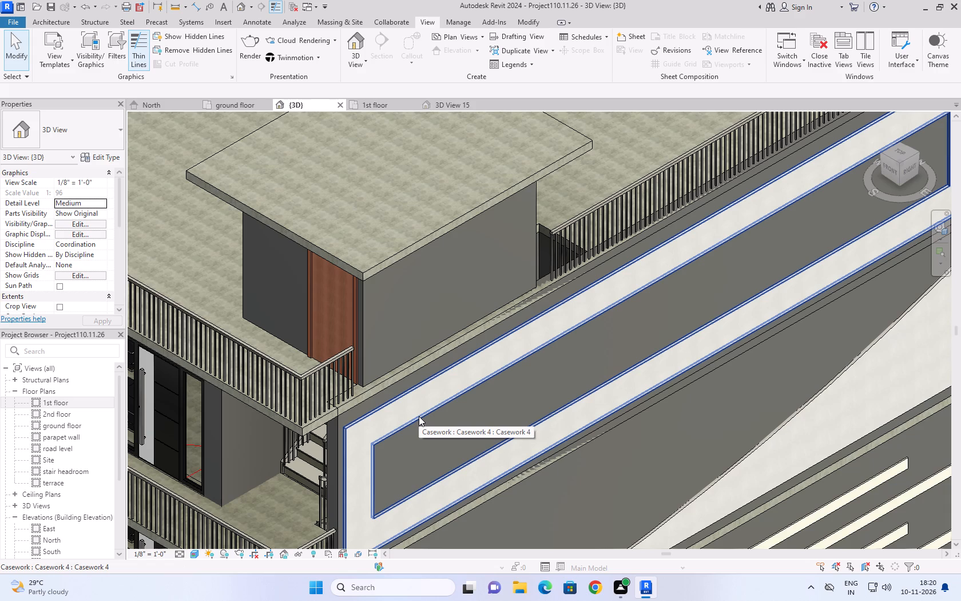
scroll(419, 416, "down", 2)
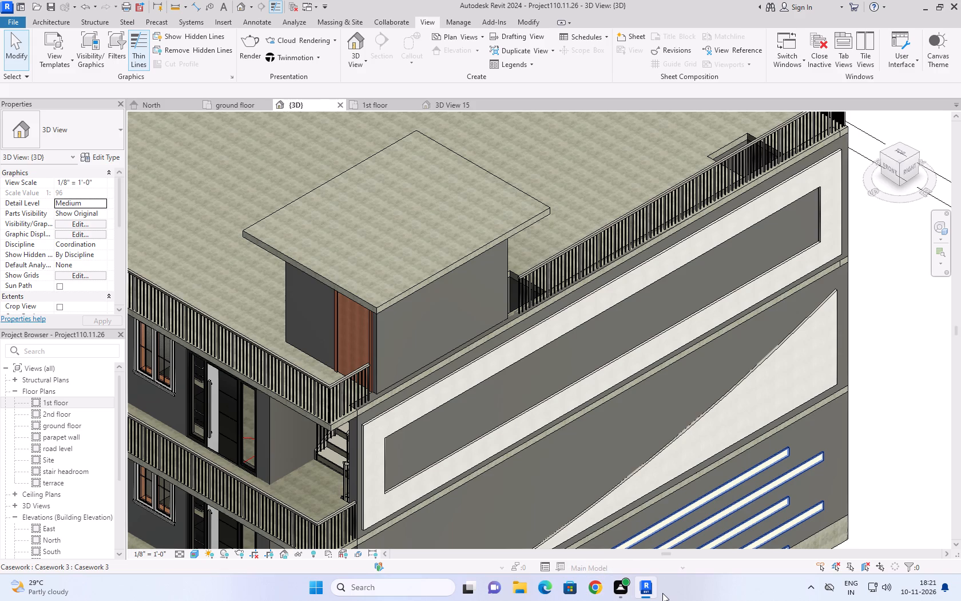
scroll(662, 593, "down", 5)
scroll(460, 436, "down", 10)
scroll(495, 385, "down", 1)
Examine the front balcony's floor, wall corner, entrance door and railing up close in the 3D view.
scroll(483, 497, "up", 2)
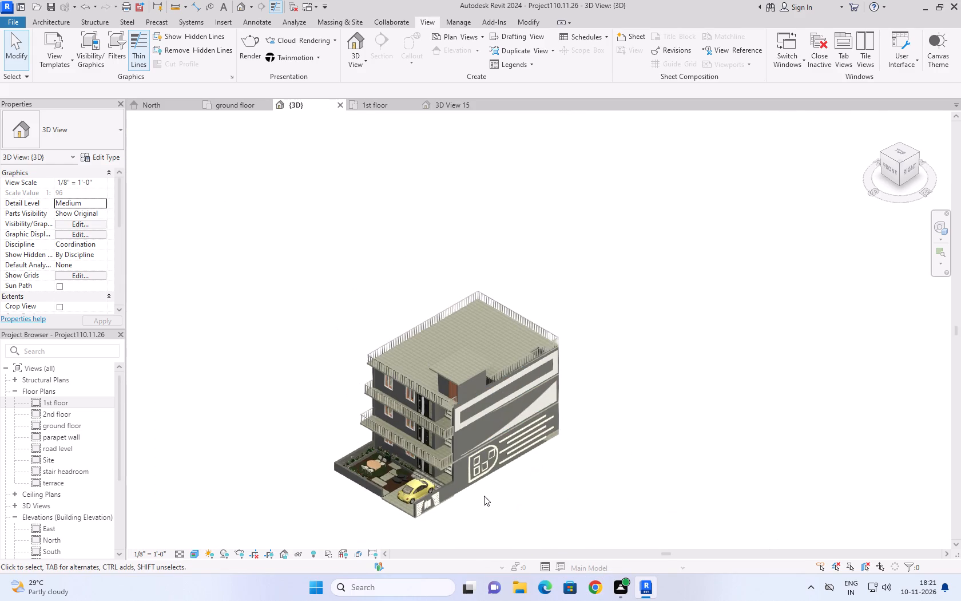
scroll(484, 496, "up", 2)
scroll(374, 431, "up", 5)
scroll(420, 414, "up", 4)
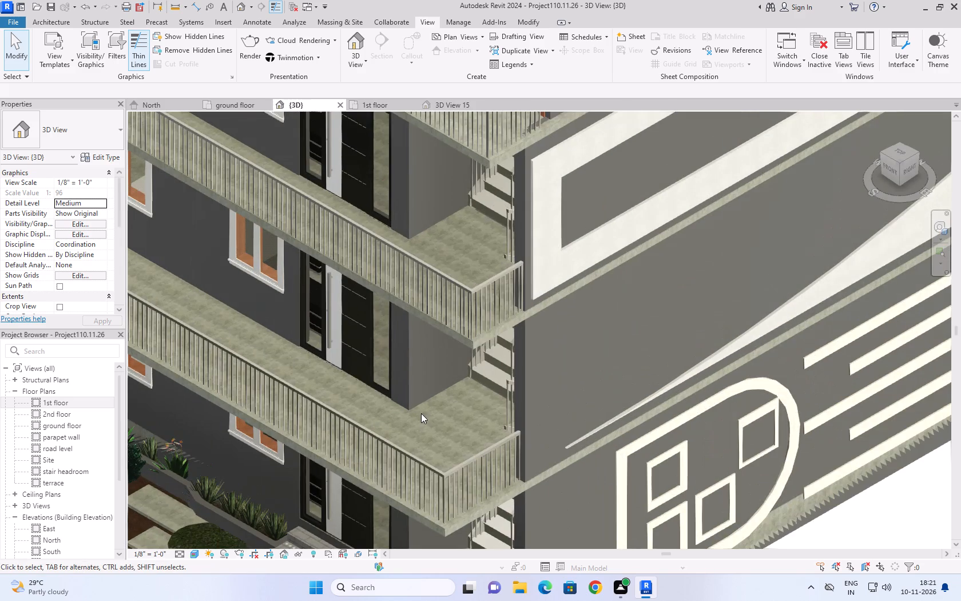
scroll(417, 412, "up", 14)
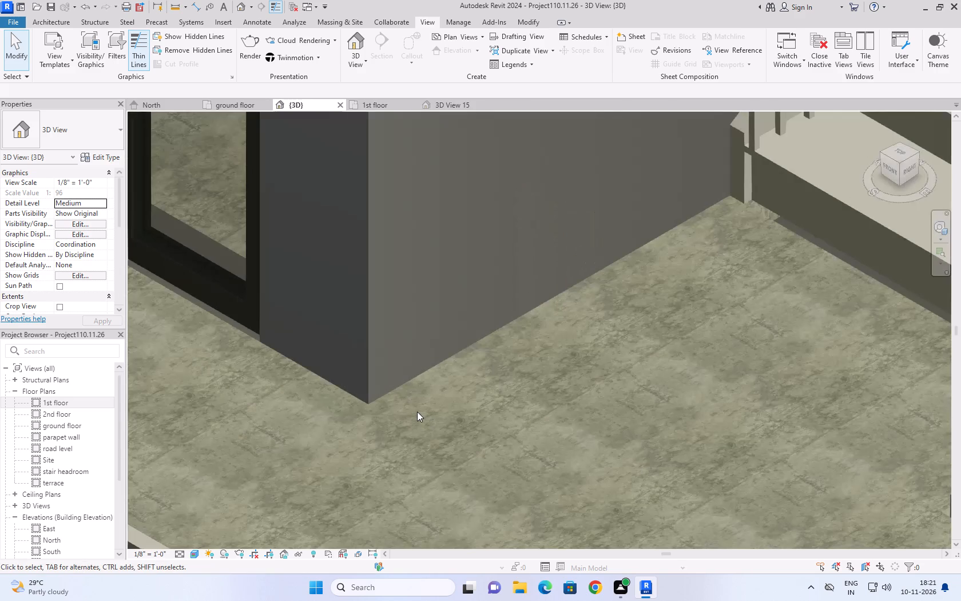
scroll(417, 412, "up", 2)
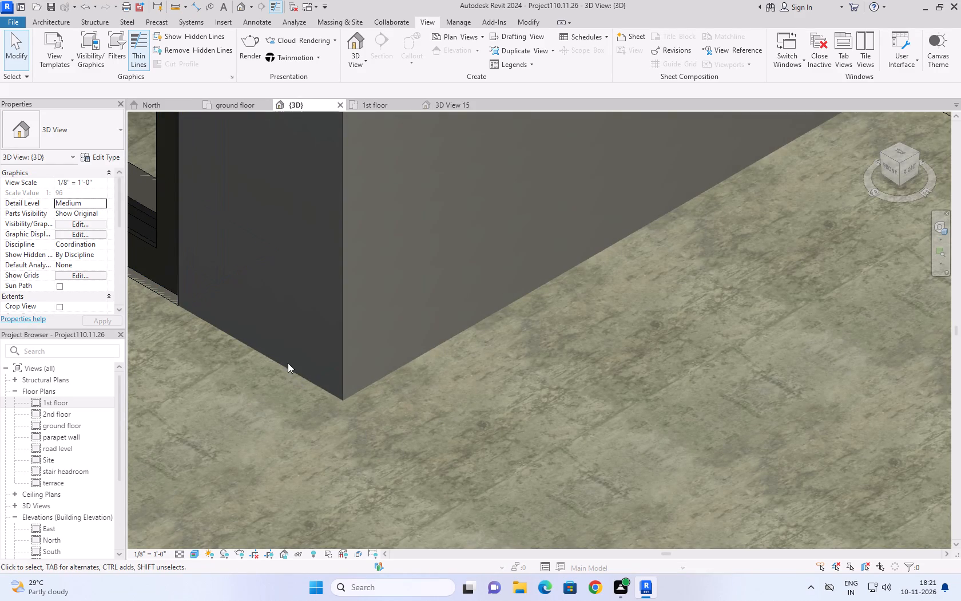
scroll(539, 313, "down", 7)
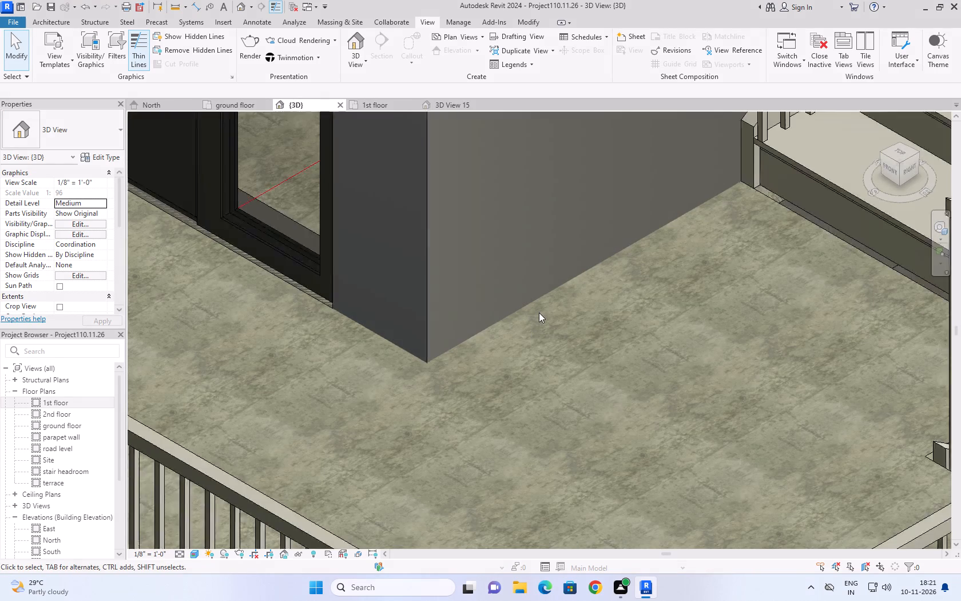
scroll(539, 313, "down", 5)
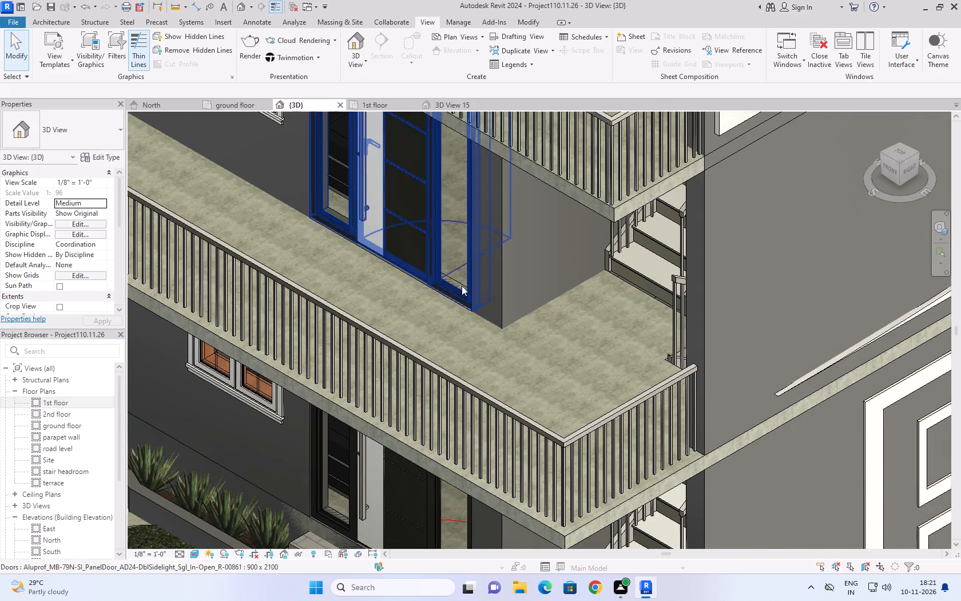
scroll(475, 315, "down", 4)
Examine the front yard's paving slabs, oval stones, entrance steps, planting and parked car in the 3D view.
middle_click_drag(526, 335, 515, 294)
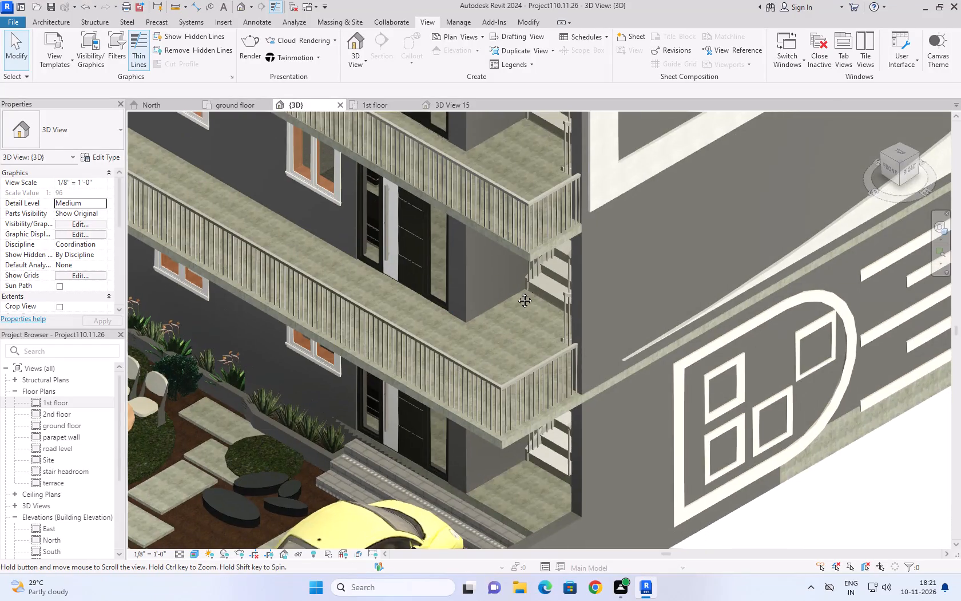
scroll(520, 280, "down", 3)
scroll(333, 394, "up", 9)
scroll(217, 374, "up", 3)
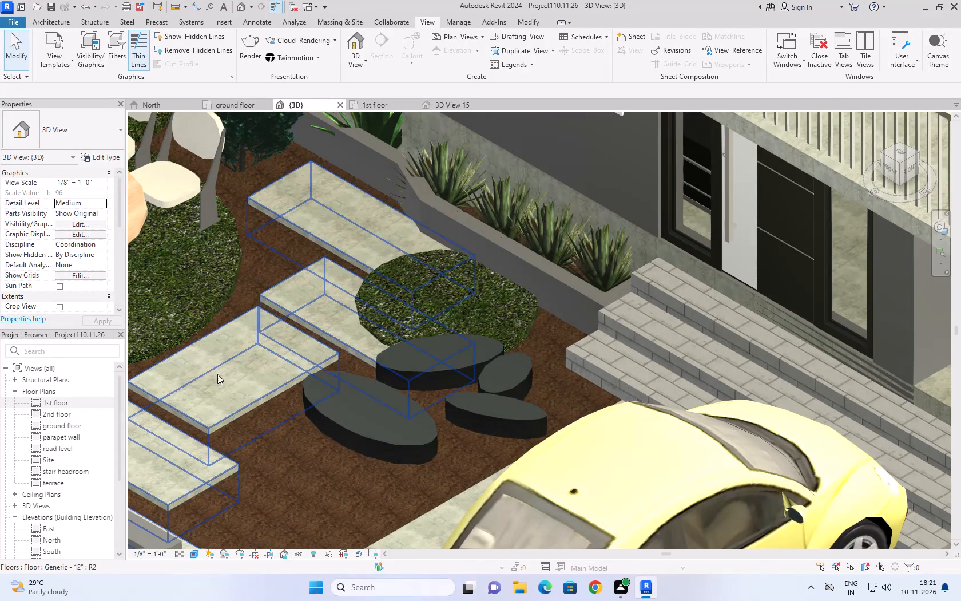
scroll(217, 374, "up", 9)
scroll(217, 374, "down", 6)
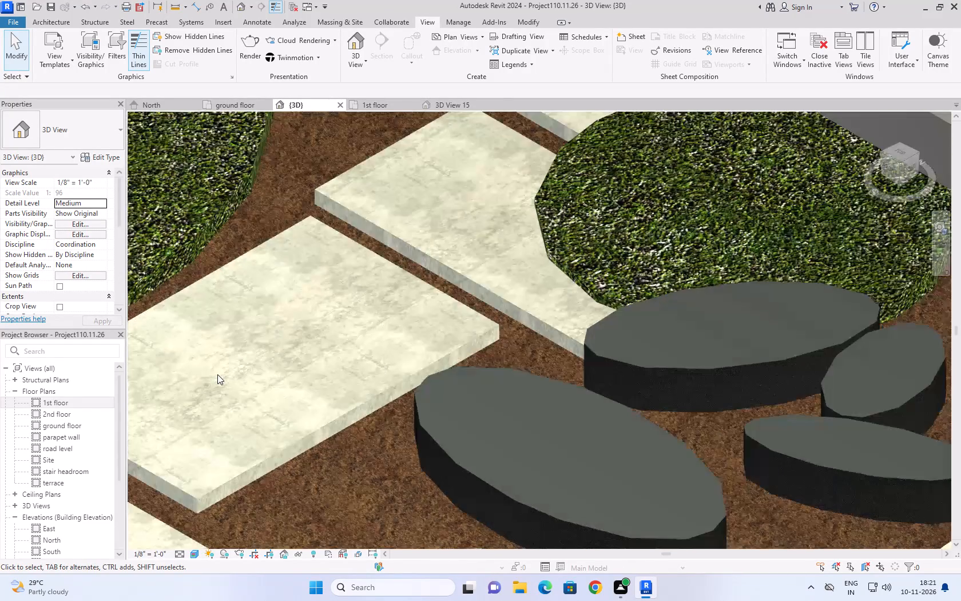
scroll(217, 374, "down", 11)
scroll(439, 361, "up", 7)
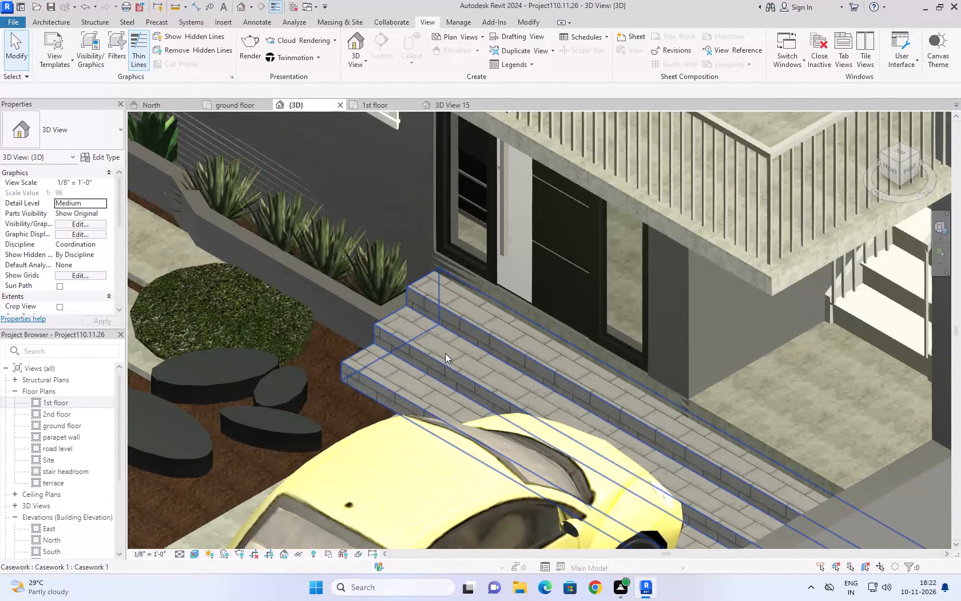
scroll(445, 353, "up", 10)
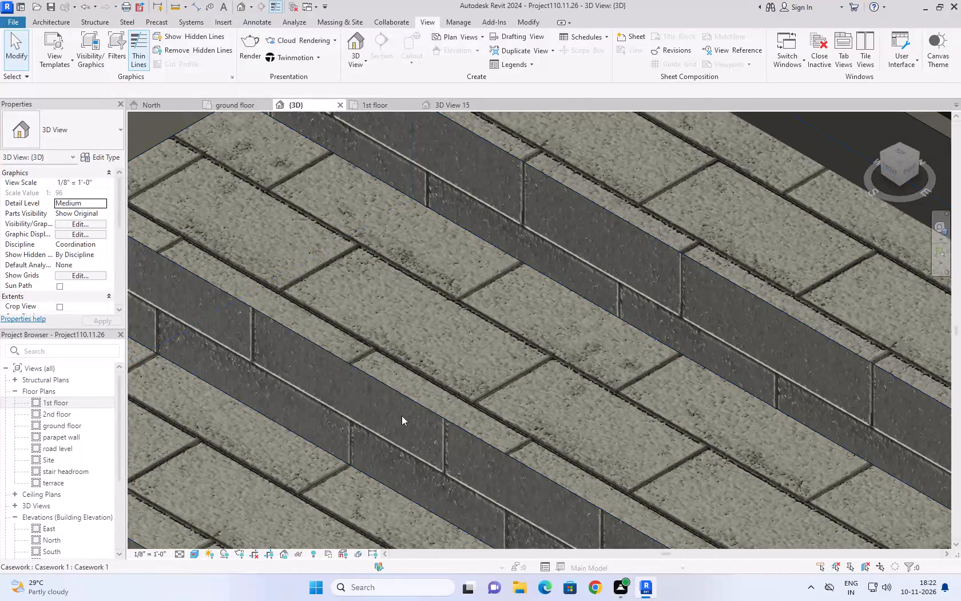
scroll(440, 394, "down", 14)
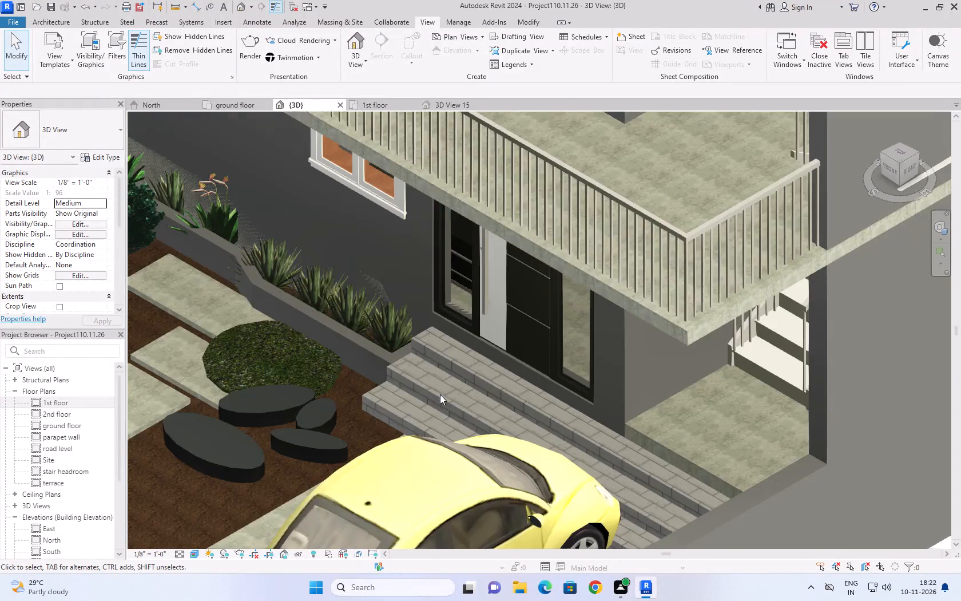
scroll(440, 394, "down", 6)
scroll(333, 421, "up", 4)
scroll(333, 421, "down", 2)
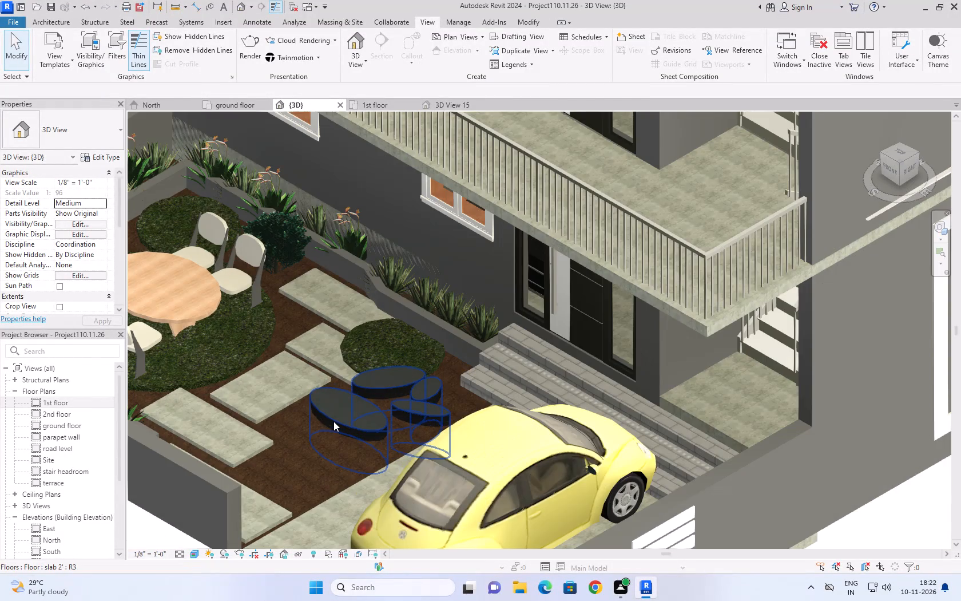
scroll(333, 421, "down", 4)
scroll(266, 382, "up", 3)
scroll(277, 367, "down", 5)
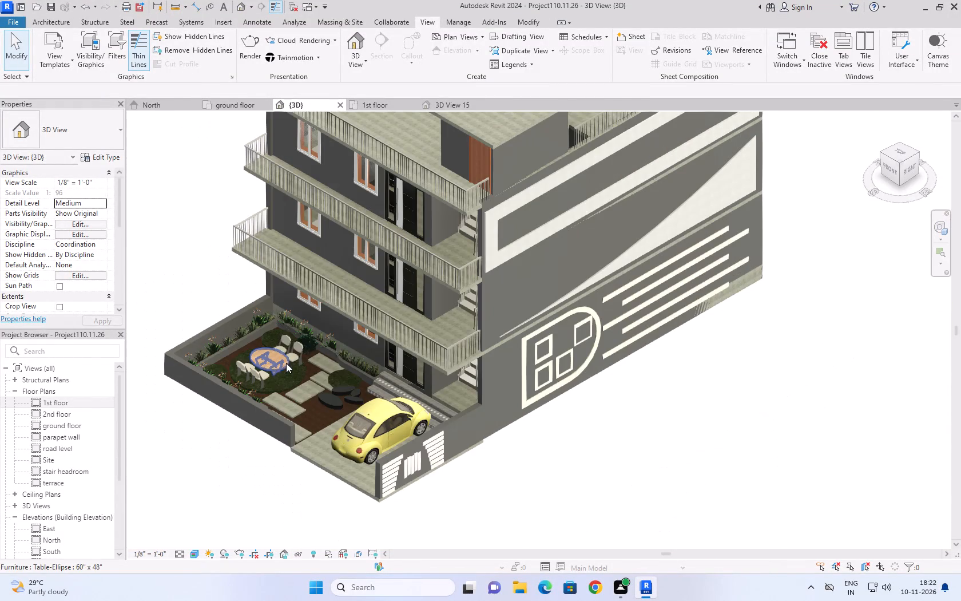
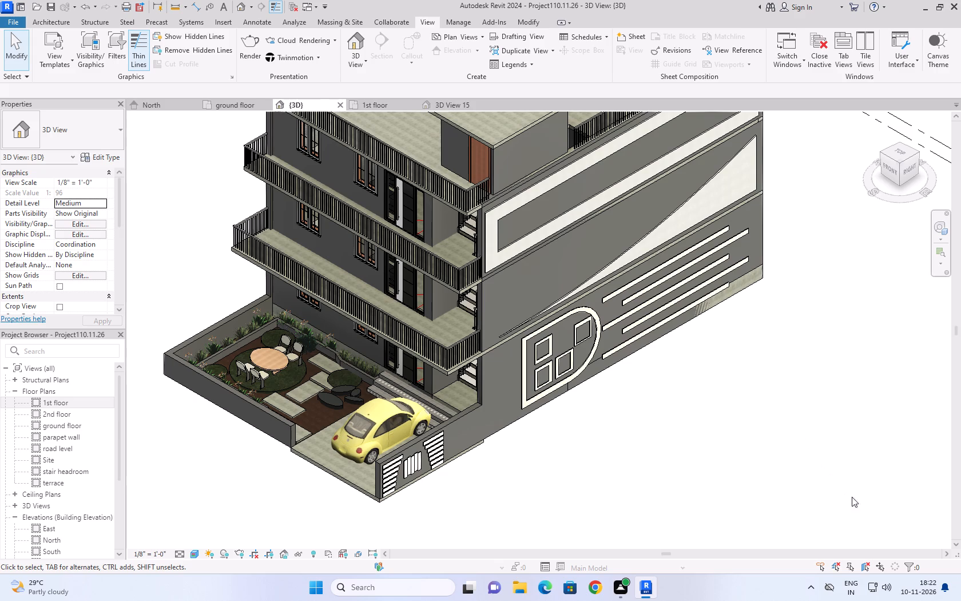
Examine the overall exterior of the house with its front yard and roof terrace in the 3D view.
scroll(192, 246, "up", 1)
middle_click_drag(192, 246, 229, 292)
scroll(229, 291, "down", 5)
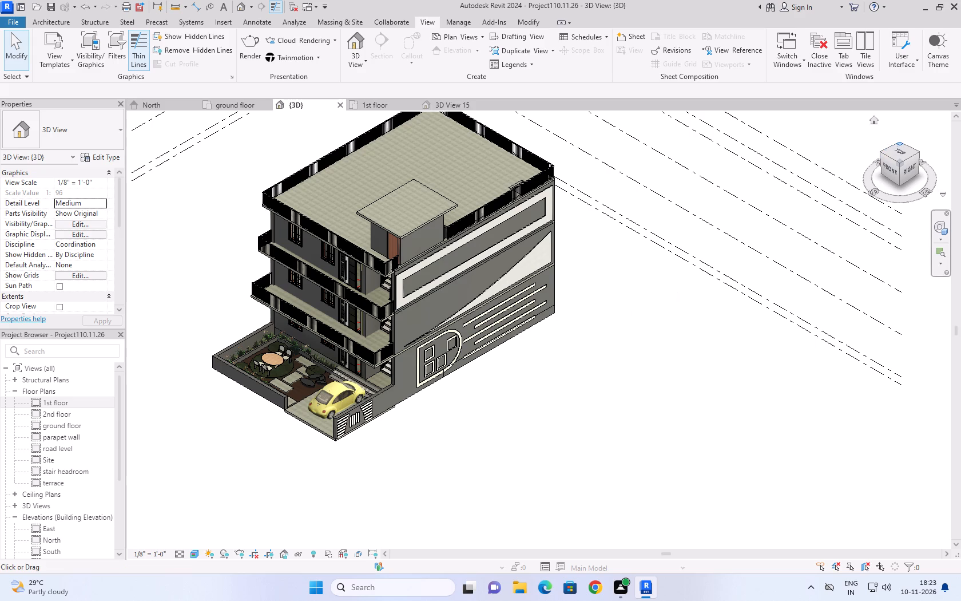
scroll(855, 173, "down", 5)
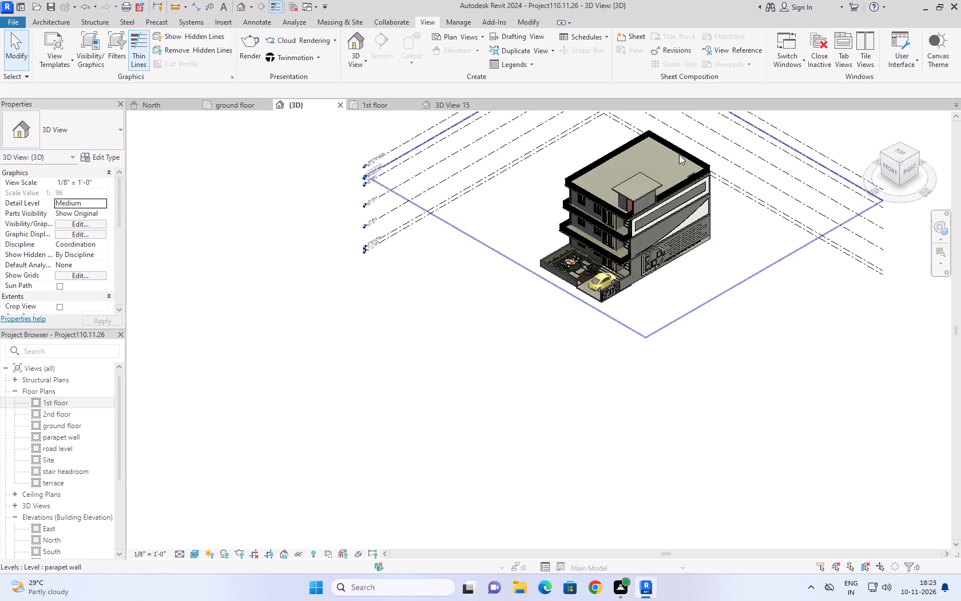
middle_click_drag(257, 223, 85, 333)
scroll(89, 327, "down", 3)
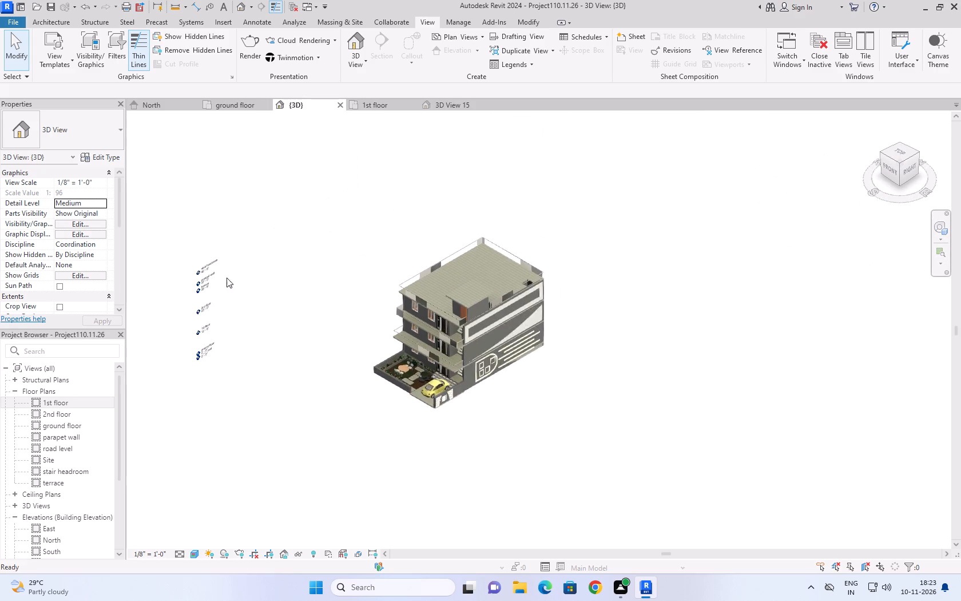
scroll(227, 278, "down", 1)
scroll(356, 305, "up", 4)
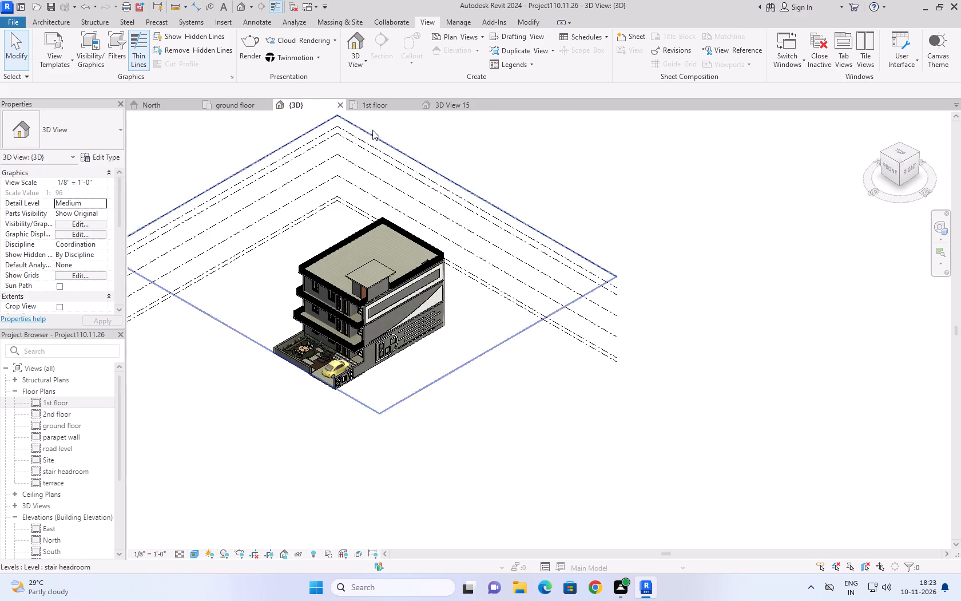
On the 1st floor plan, add an aligned dimension across the depth of the kitchen counter.
left_click(382, 109)
scroll(534, 341, "up", 3)
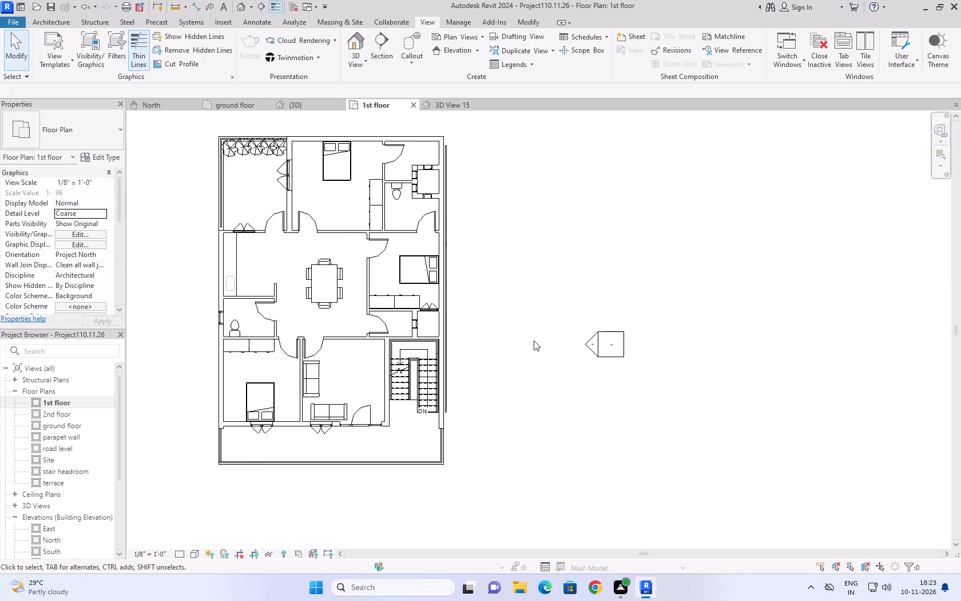
type("di")
scroll(245, 274, "up", 6)
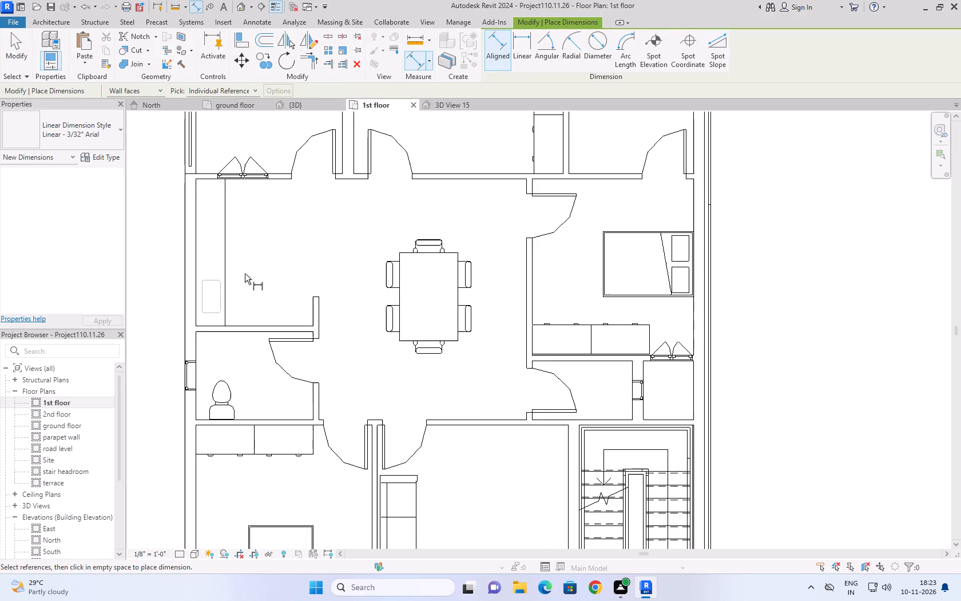
scroll(245, 274, "up", 9)
scroll(302, 258, "down", 7)
scroll(221, 261, "up", 6)
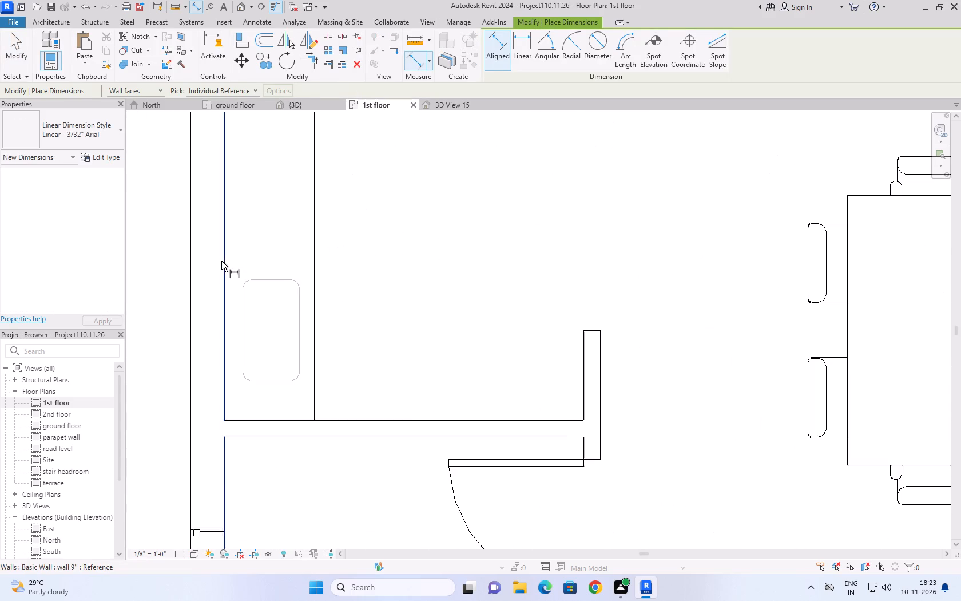
left_click(227, 248)
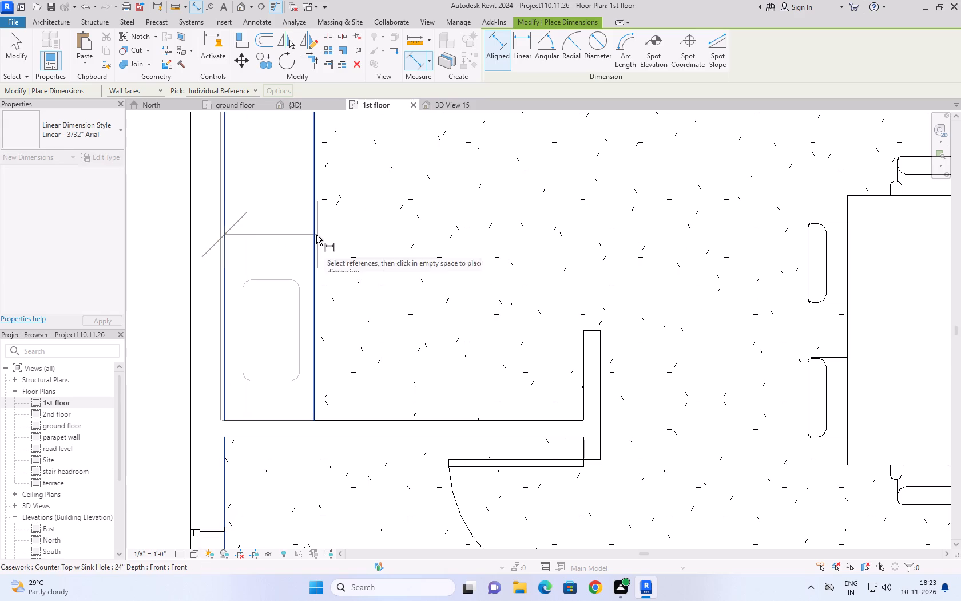
left_click(313, 235)
left_click(358, 216)
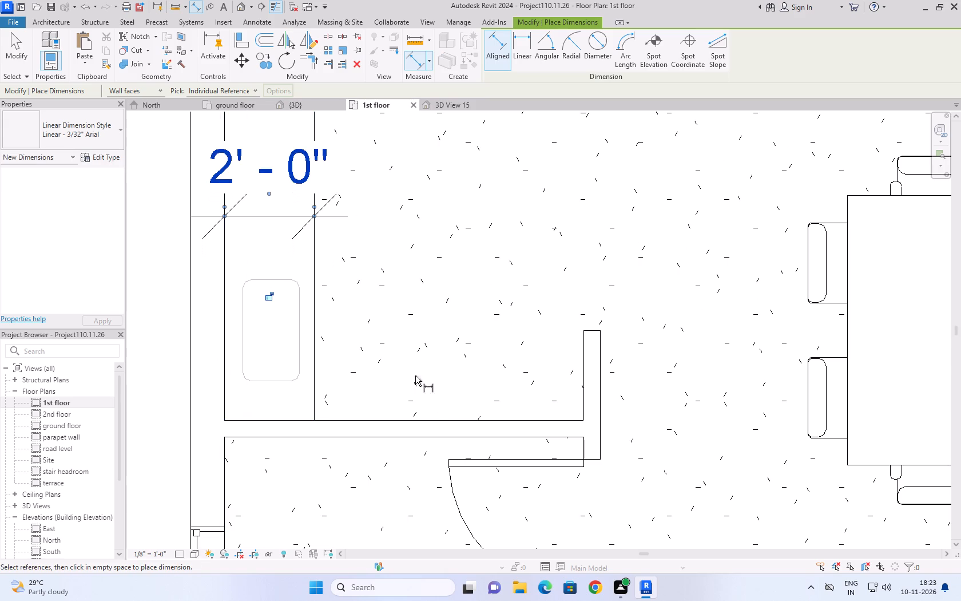
Dimension the short kitchen partition's projection and the clear distance between the counter front and that partition.
left_click(563, 418)
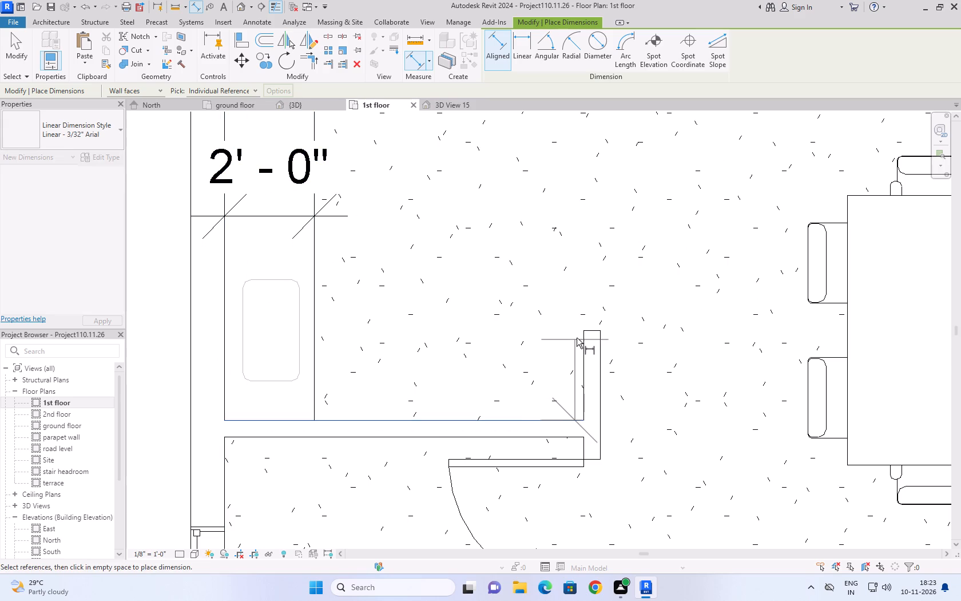
left_click(582, 330)
left_click(578, 310)
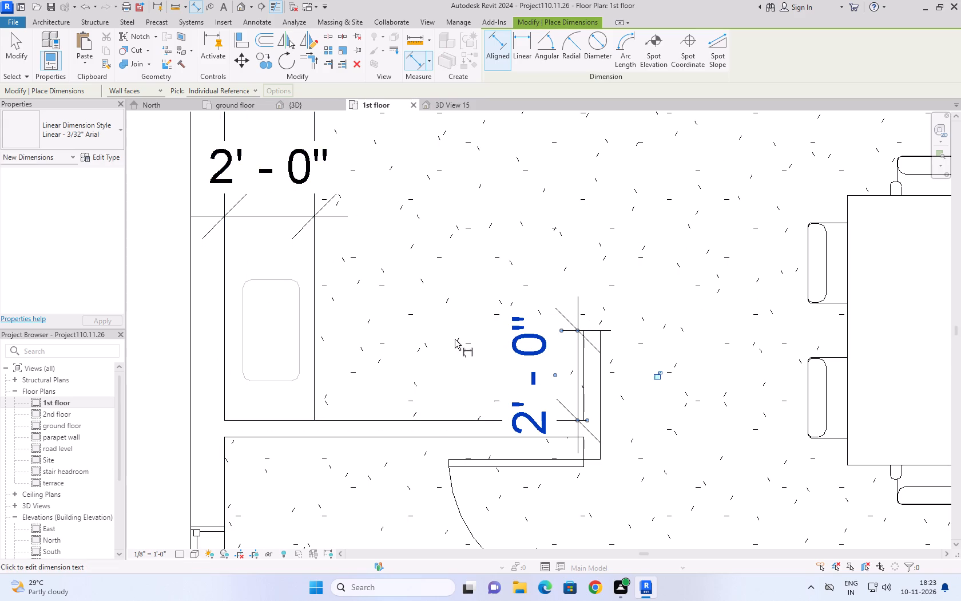
left_click(316, 363)
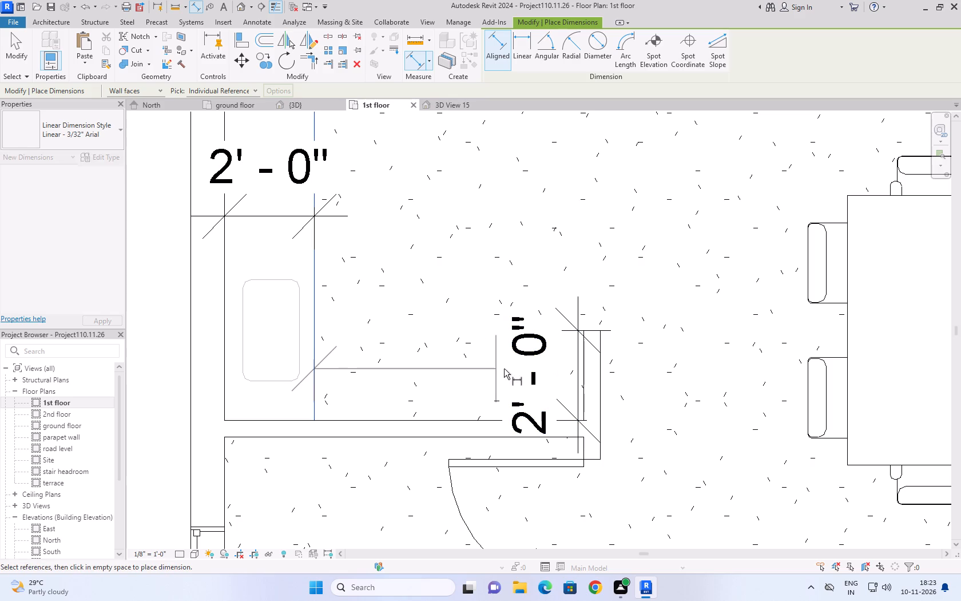
left_click(582, 367)
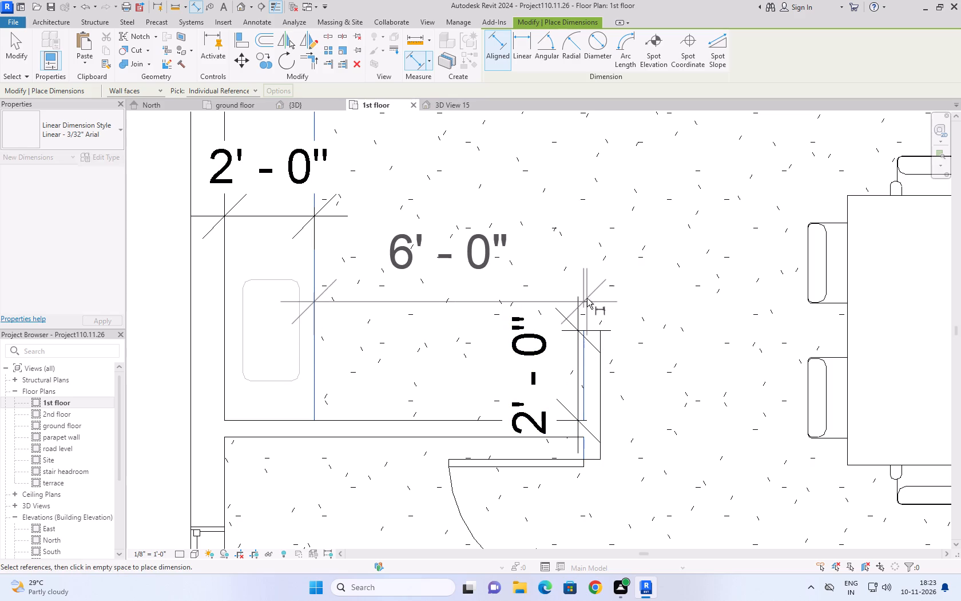
left_click(589, 294)
Dimension the kitchen width from the exterior wall's inner face to the partition's dining-side face, placed across the kitchen.
scroll(589, 294, "down", 6)
scroll(555, 199, "down", 1)
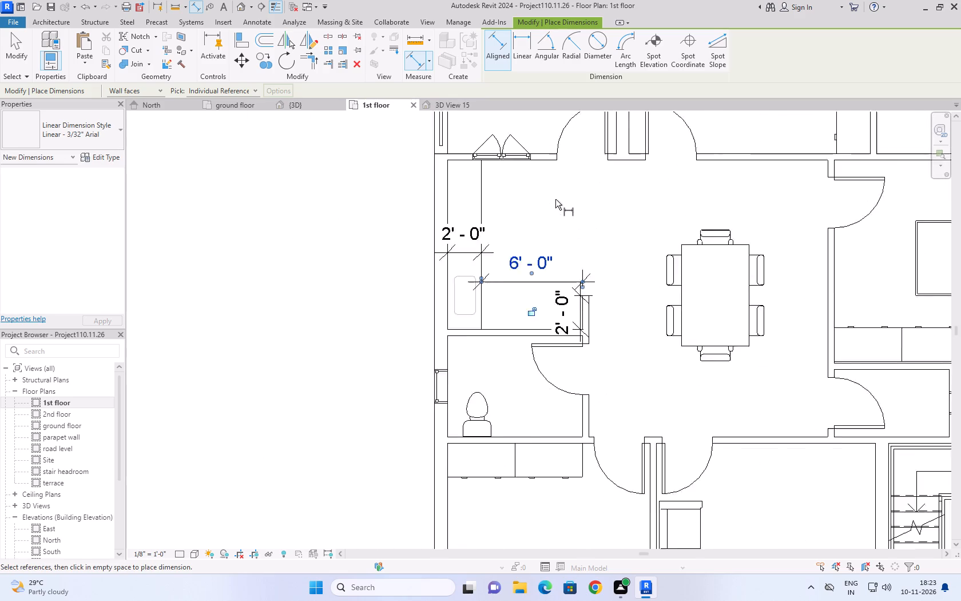
scroll(555, 199, "down", 2)
scroll(518, 337, "up", 6)
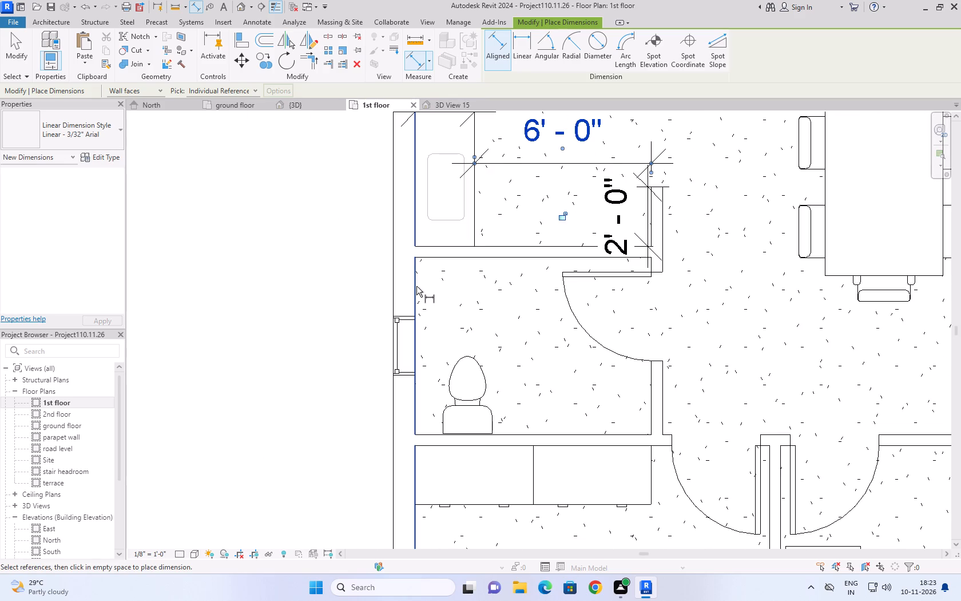
left_click(416, 286)
left_click(664, 266)
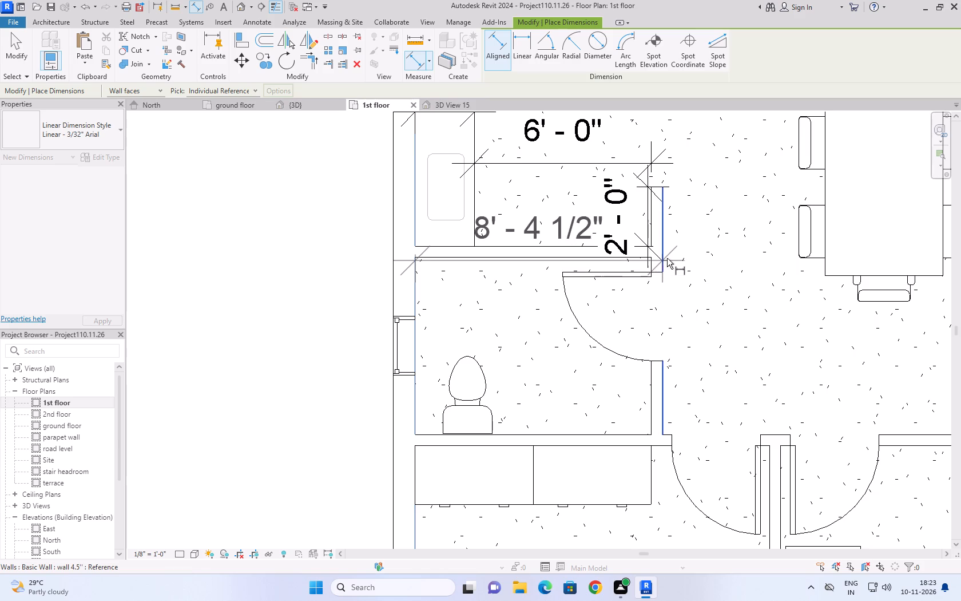
scroll(669, 211, "down", 8)
middle_click_drag(669, 211, 672, 388)
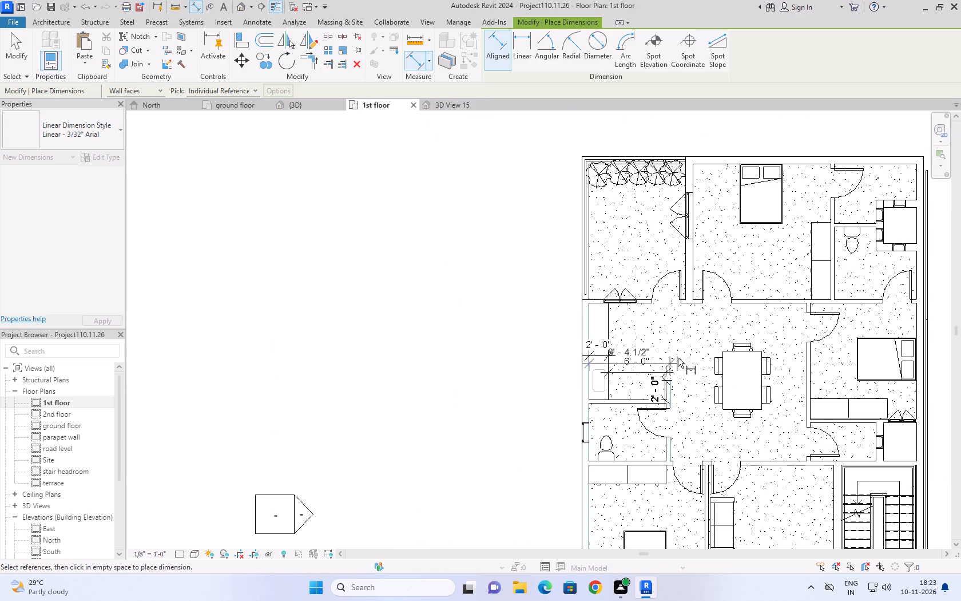
left_click(672, 327)
Dimension the toilet door's opening width and its offsets from the walls on both sides of it.
scroll(690, 384, "down", 4)
scroll(673, 404, "up", 6)
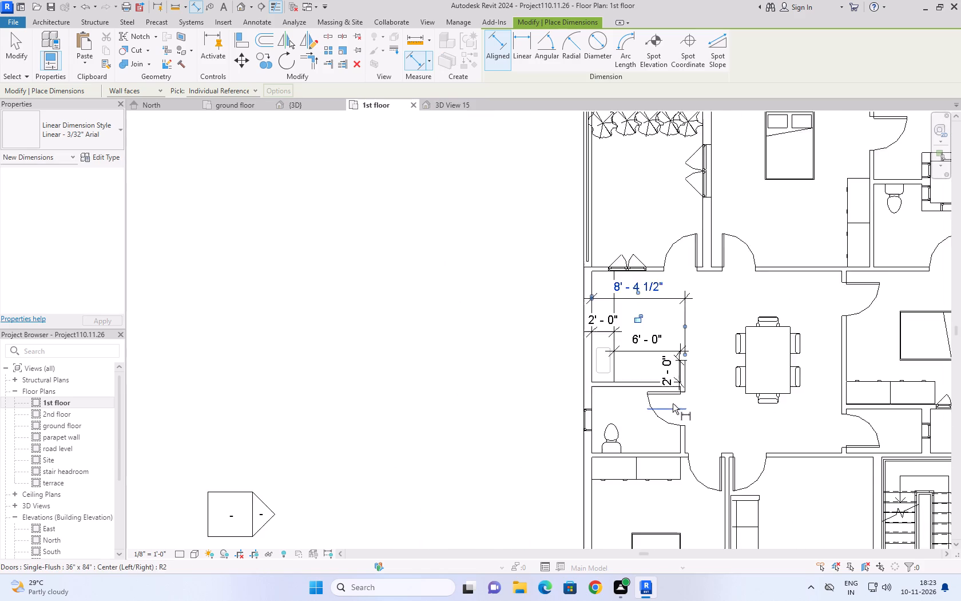
scroll(673, 404, "up", 10)
left_click(704, 326)
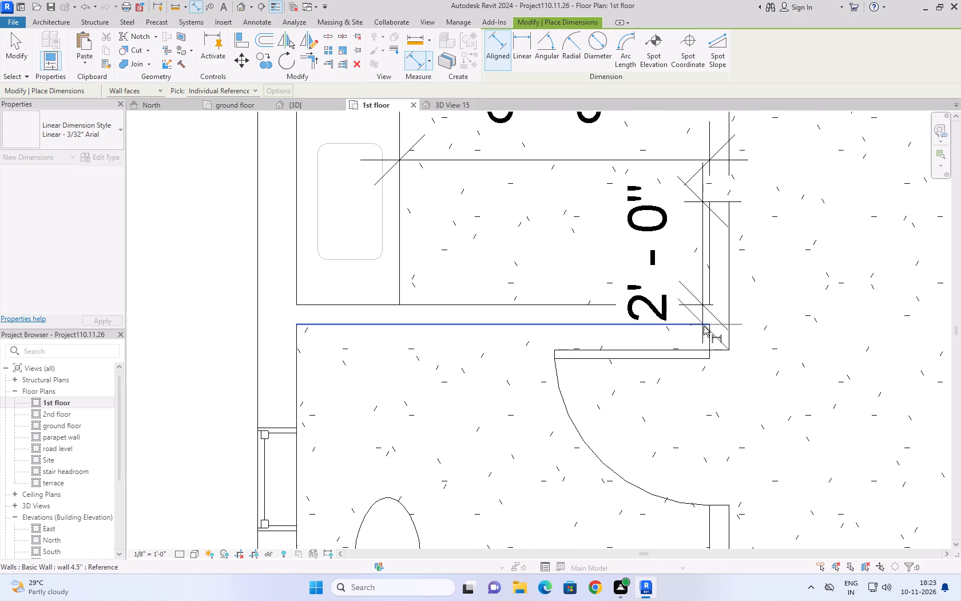
left_click(705, 349)
left_click(825, 338)
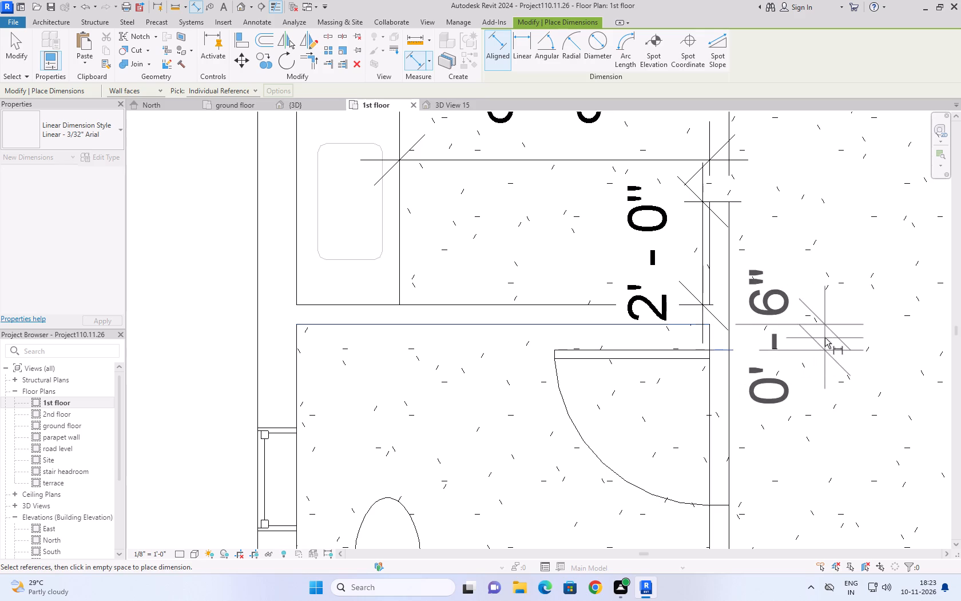
scroll(824, 342, "down", 6)
scroll(810, 429, "down", 1)
scroll(808, 431, "up", 5)
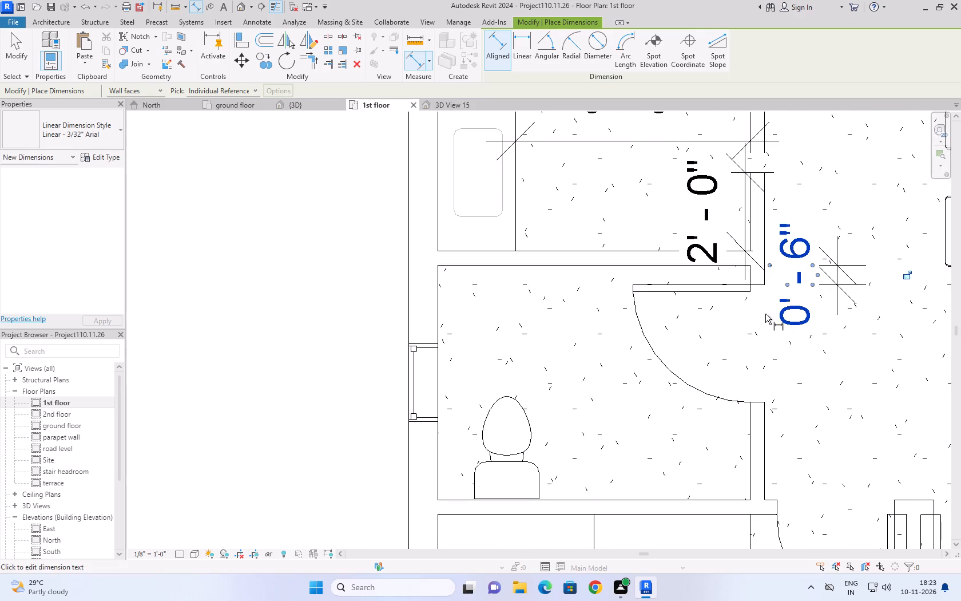
left_click(759, 285)
left_click(763, 402)
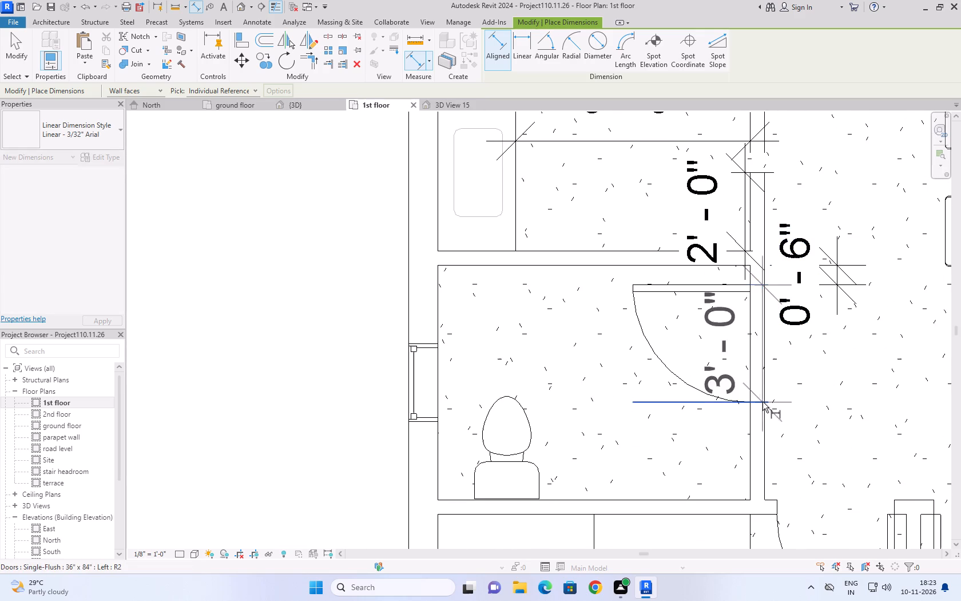
left_click(626, 406)
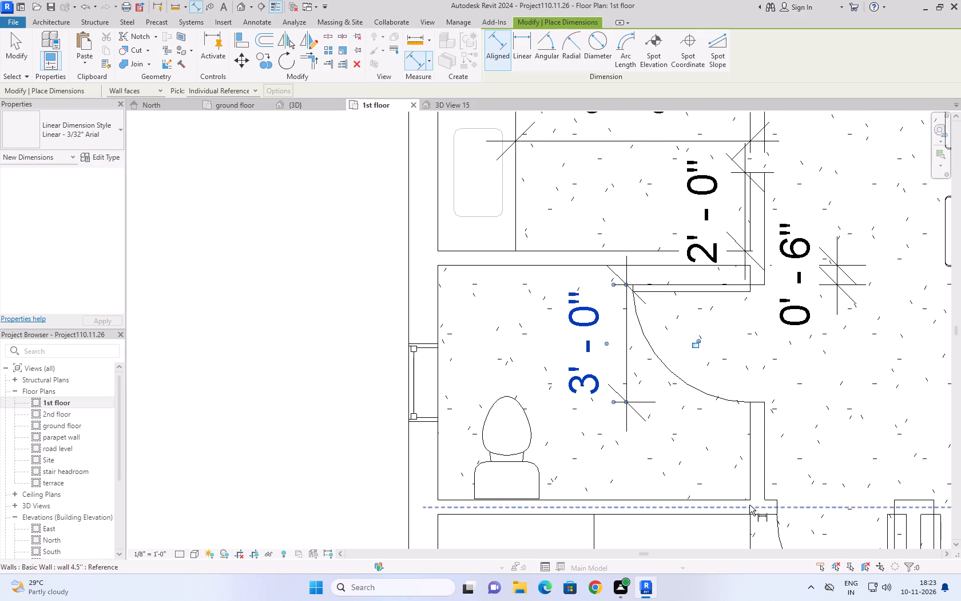
left_click(736, 500)
left_click(744, 402)
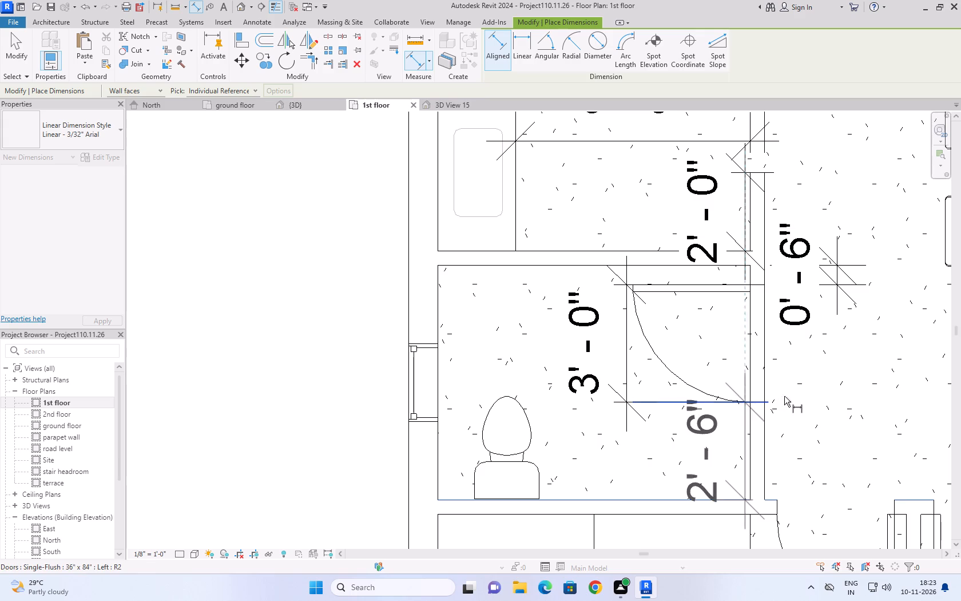
left_click(848, 383)
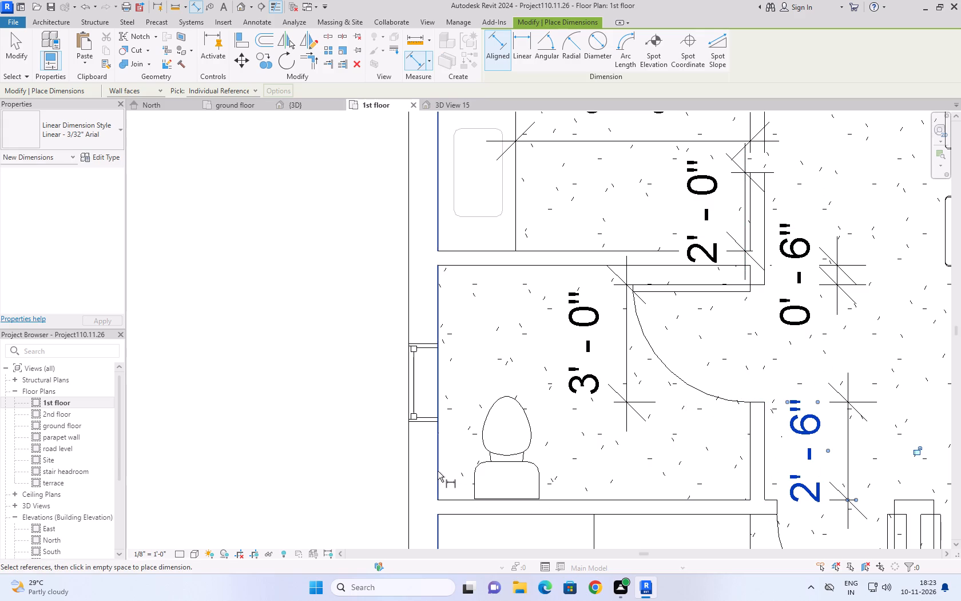
Dimension the toilet's interior width and length between its wall faces, placing the length dimension outside the exterior wall.
left_click(438, 471)
left_click(750, 448)
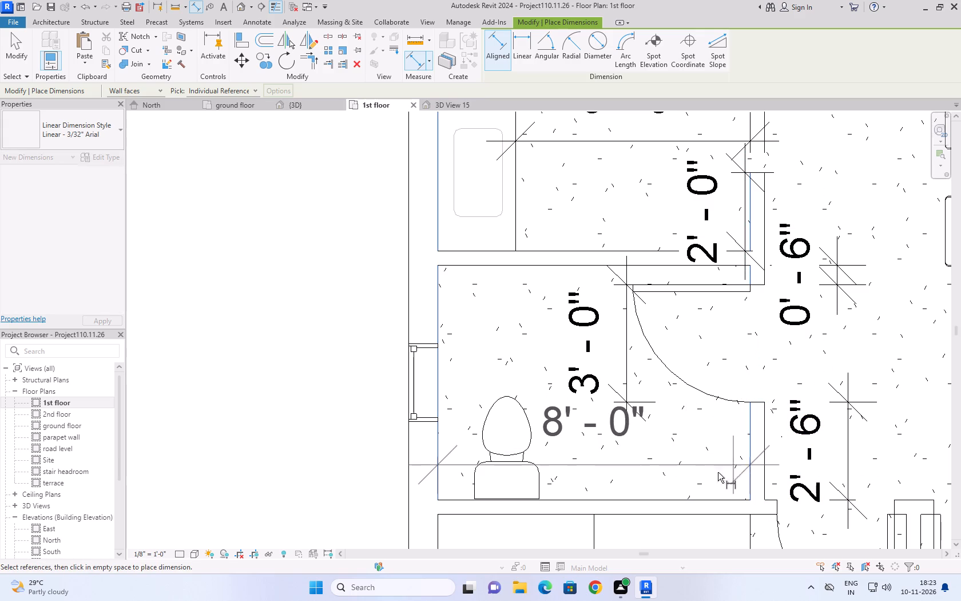
left_click(684, 483)
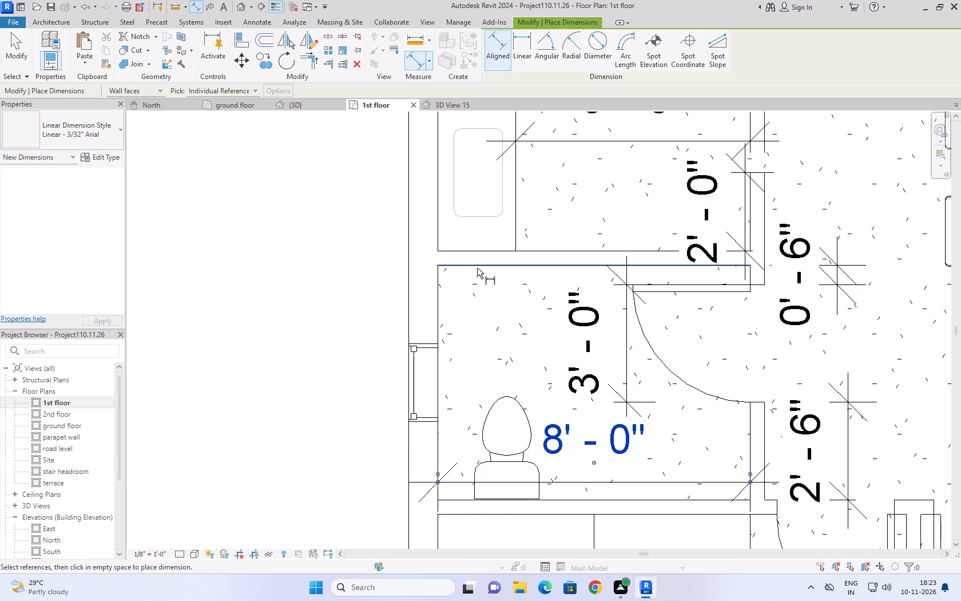
left_click(477, 268)
left_click(461, 497)
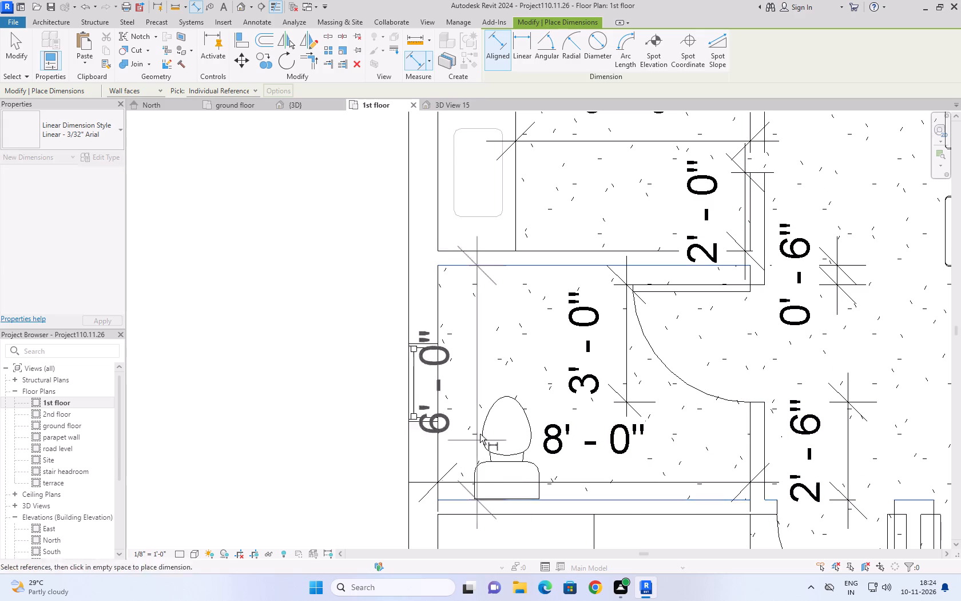
left_click(383, 438)
Dimension the toilet window's opening along the exterior wall, placing the dimension outside the building.
scroll(431, 378, "up", 5)
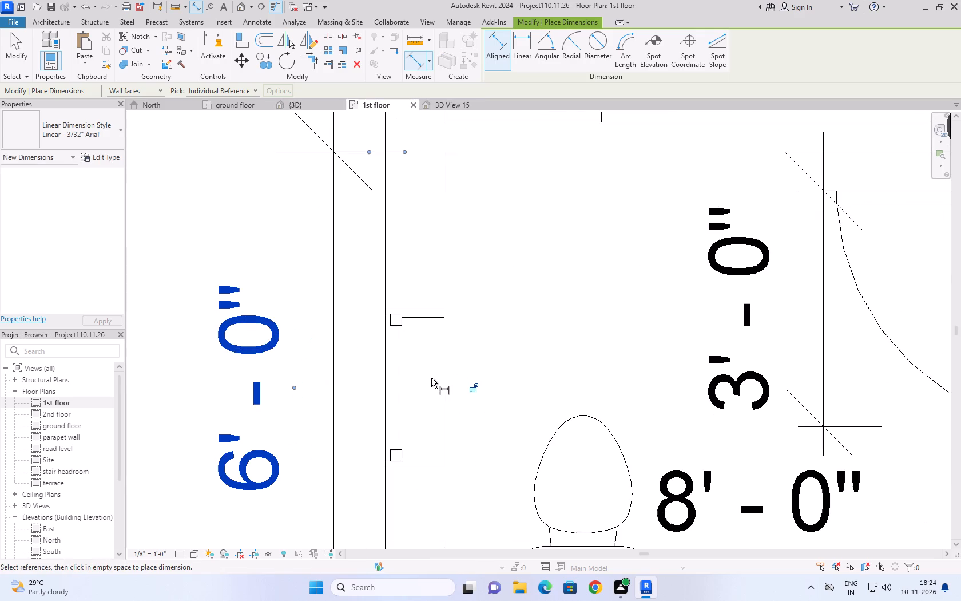
left_click(433, 309)
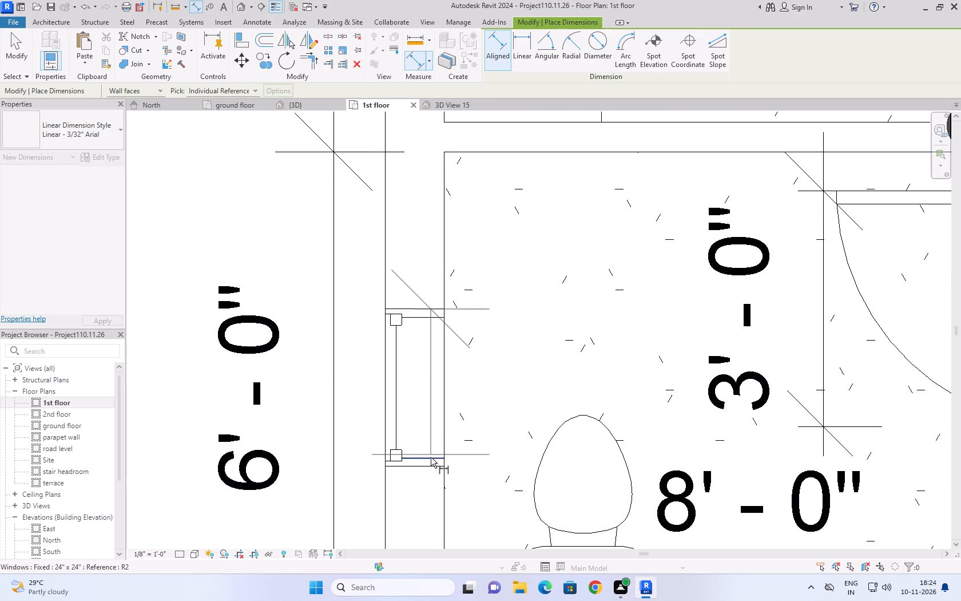
left_click(431, 465)
left_click(526, 419)
scroll(530, 404, "down", 5)
left_click(295, 389)
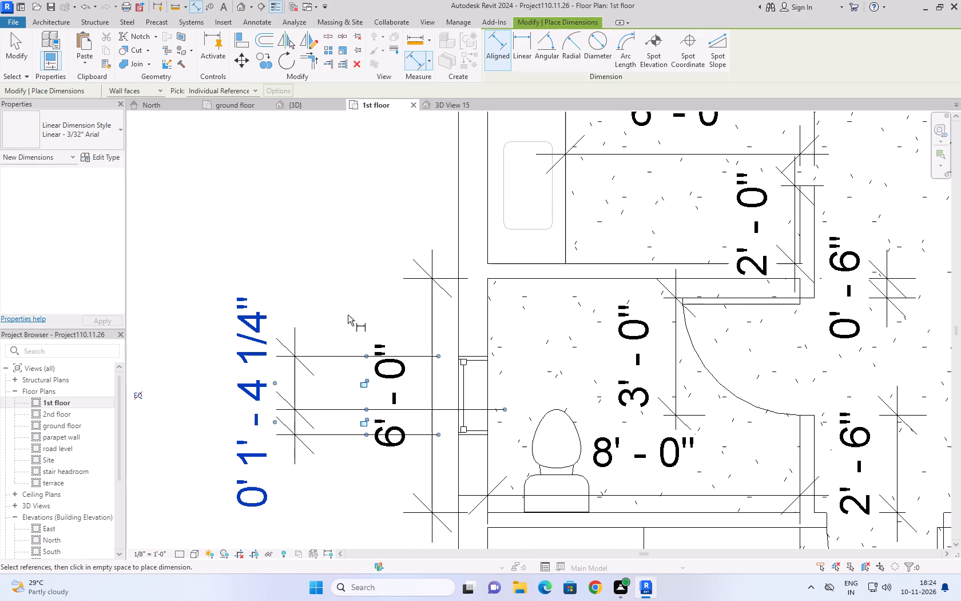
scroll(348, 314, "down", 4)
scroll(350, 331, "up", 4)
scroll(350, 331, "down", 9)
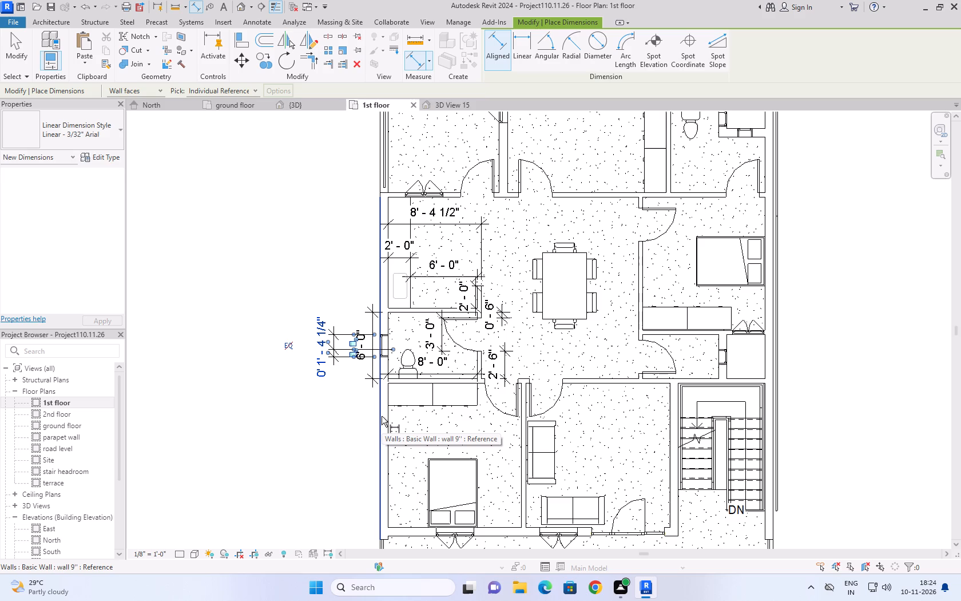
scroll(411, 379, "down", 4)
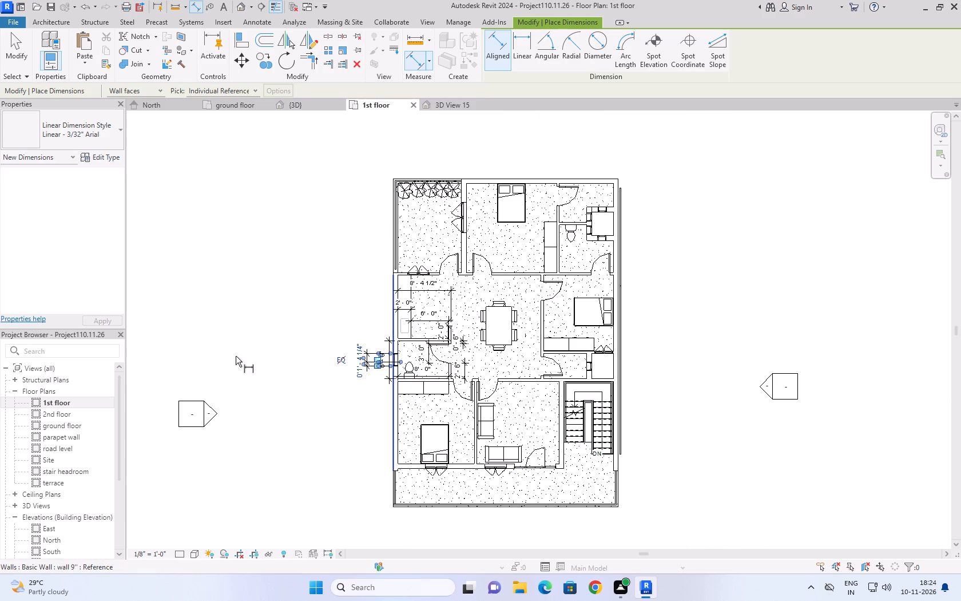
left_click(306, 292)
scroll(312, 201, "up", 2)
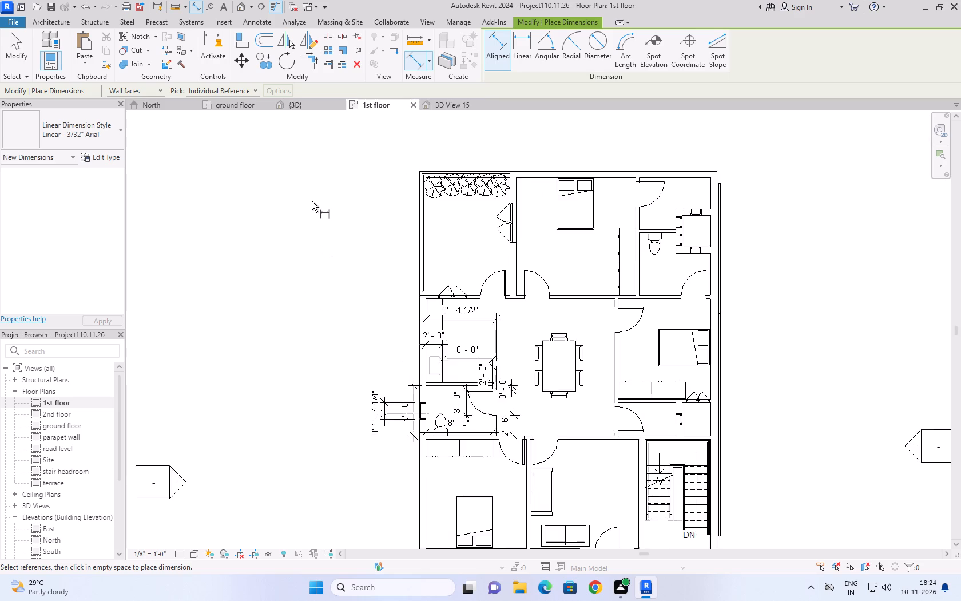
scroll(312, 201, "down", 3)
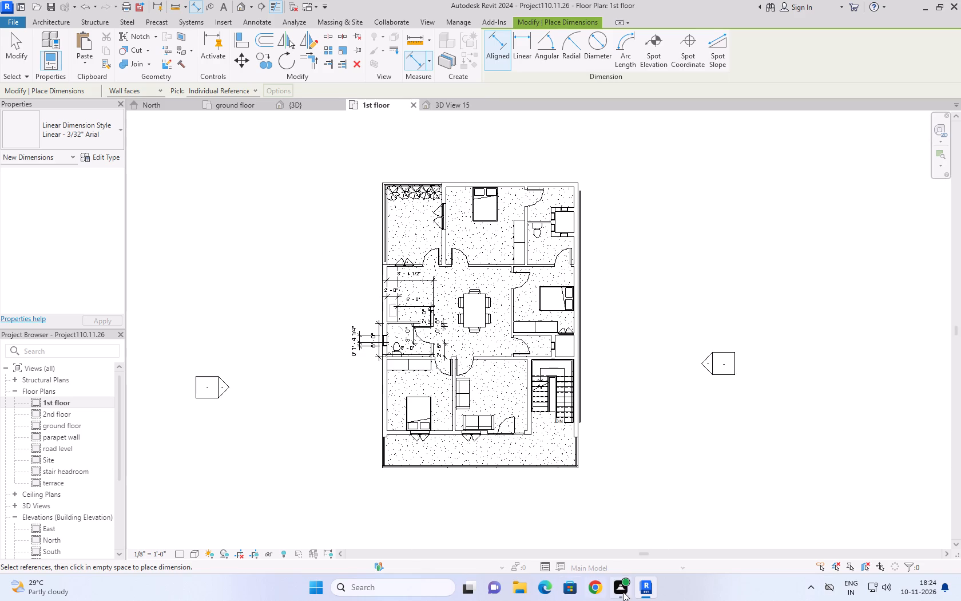
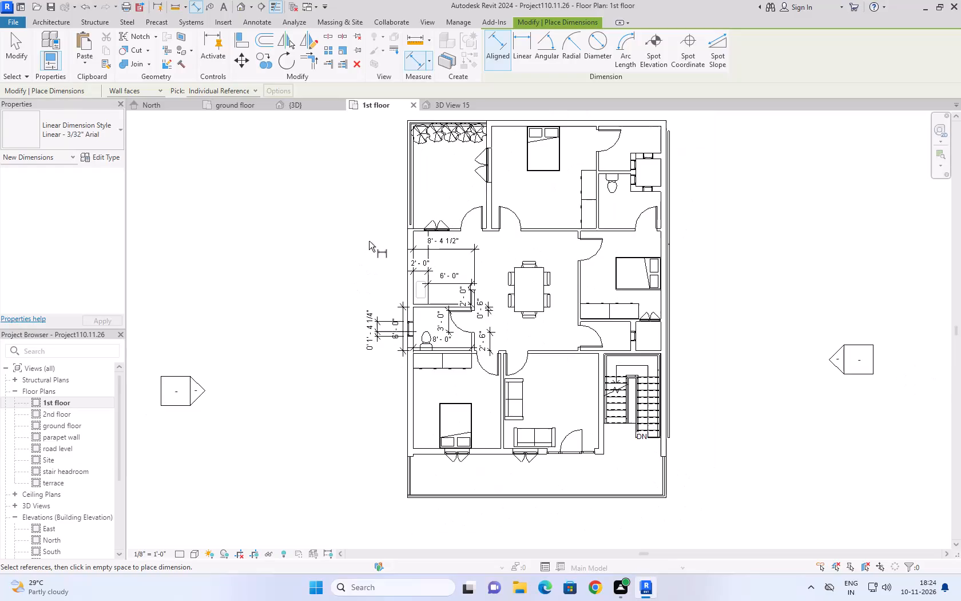
Open 3D View 15 and examine the front garden seating, entrance steps, parked car and side wall up close.
middle_click_drag(375, 242, 383, 251)
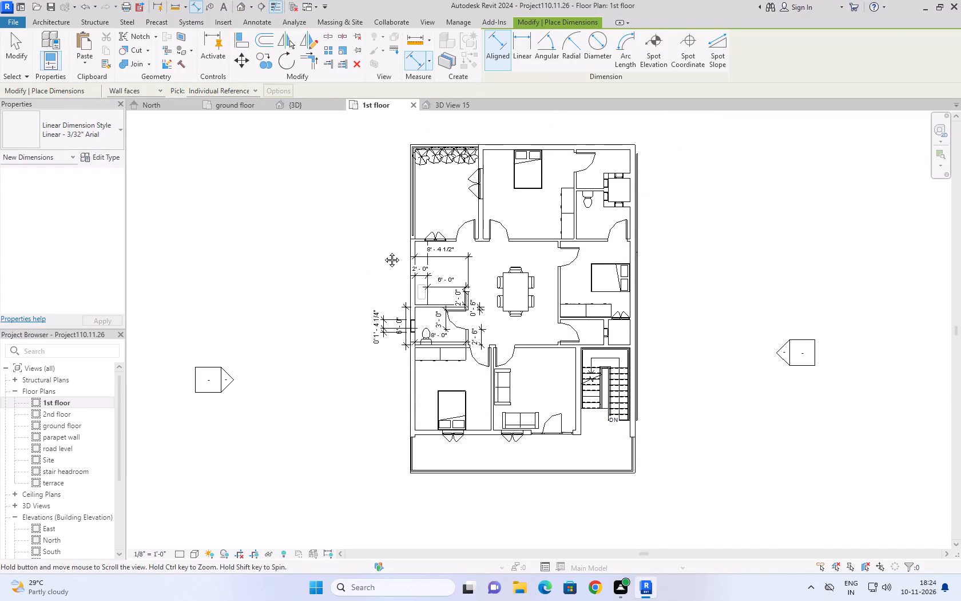
middle_click_drag(383, 251, 389, 259)
left_click(452, 106)
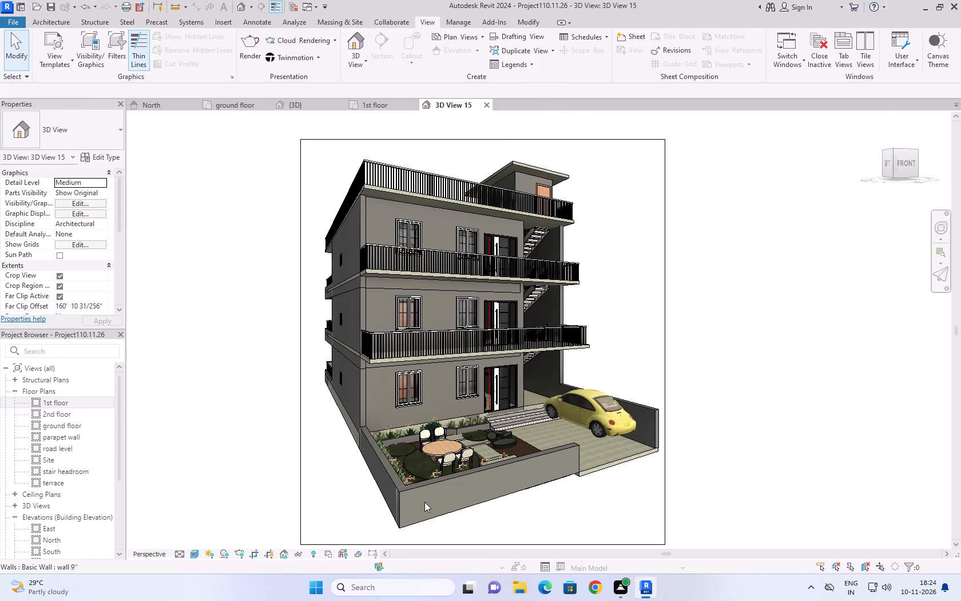
scroll(423, 491, "up", 3)
scroll(382, 457, "up", 9)
scroll(522, 457, "up", 3)
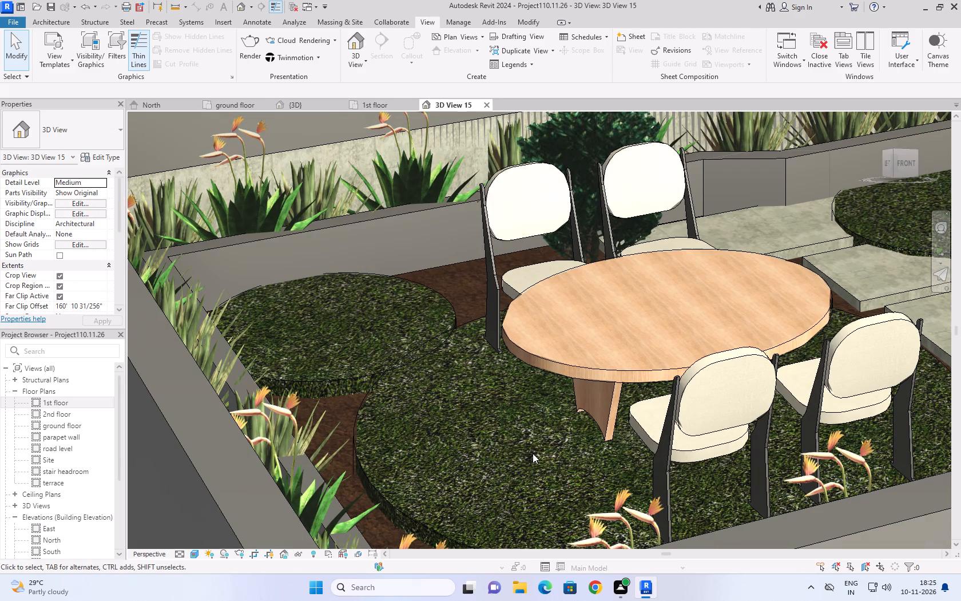
scroll(536, 450, "down", 2)
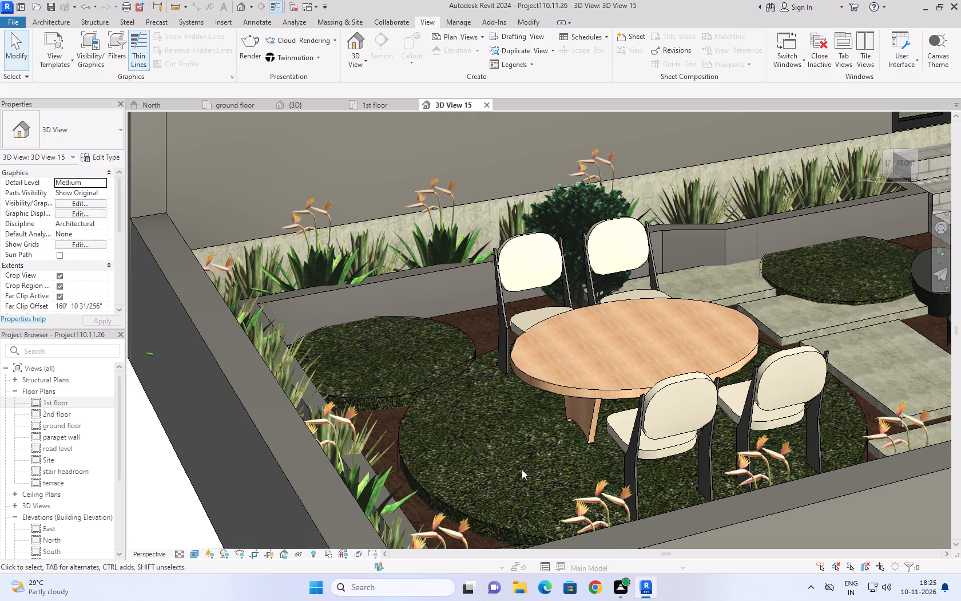
scroll(521, 473, "down", 2)
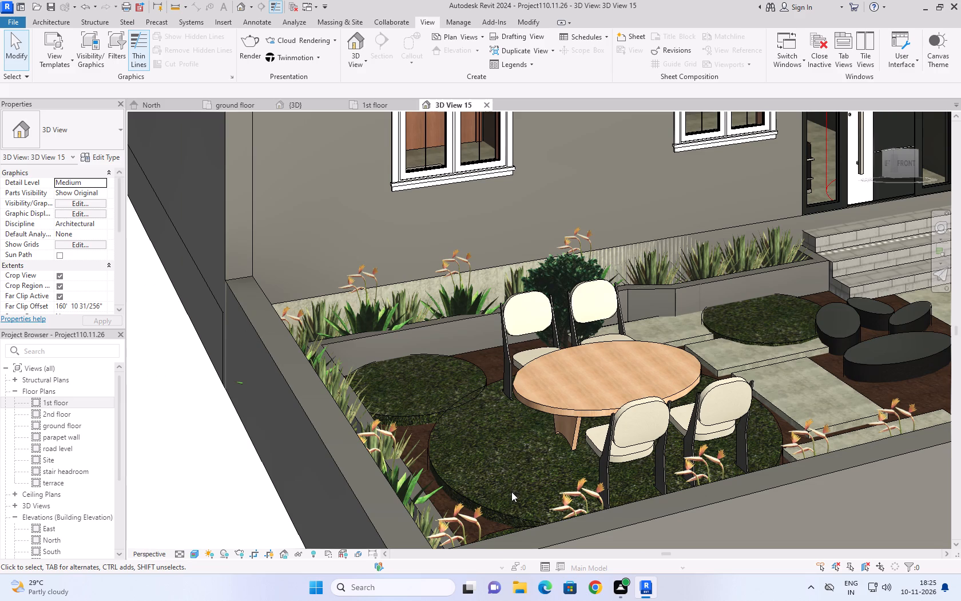
scroll(511, 492, "down", 2)
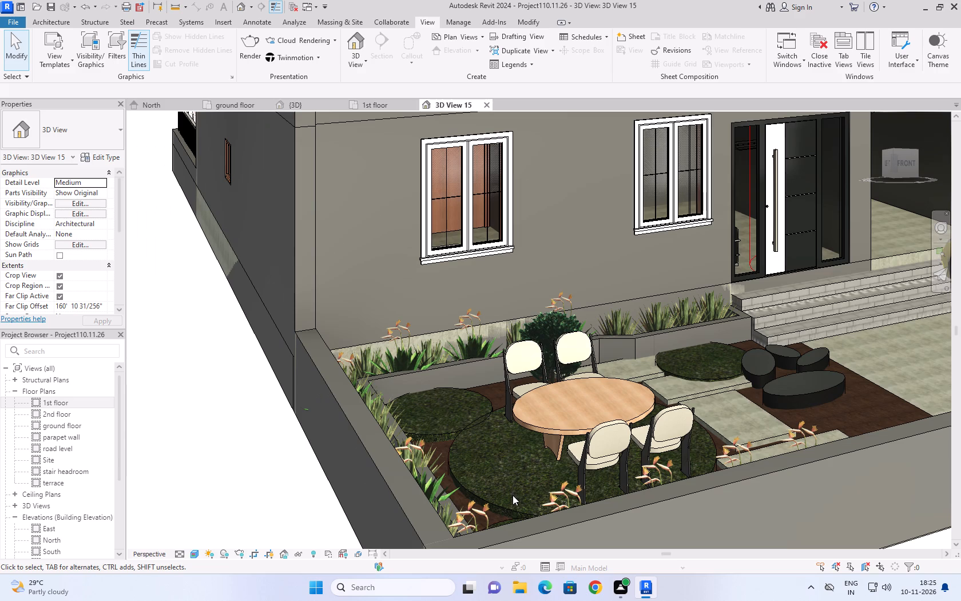
scroll(512, 483, "down", 1)
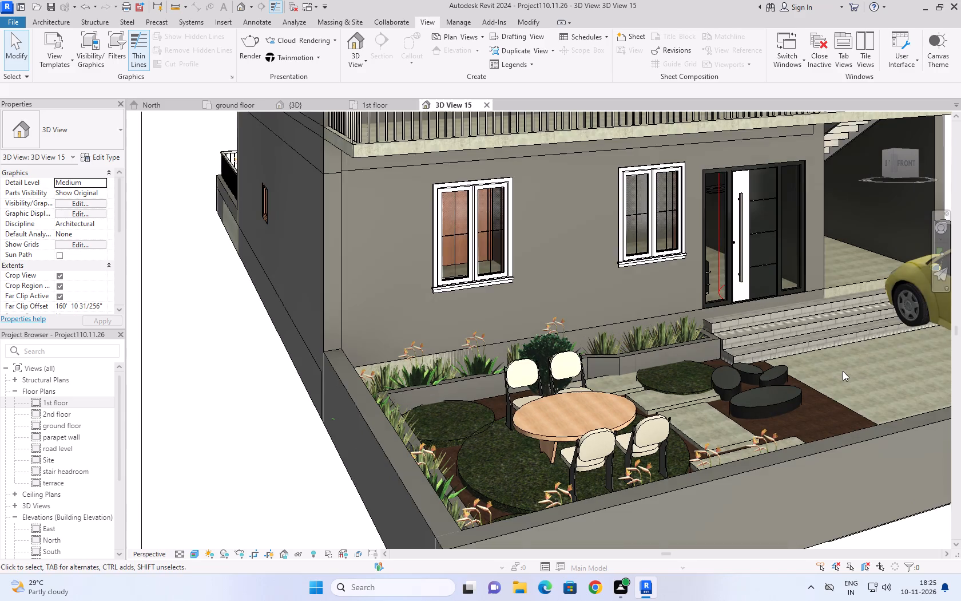
scroll(843, 371, "up", 6)
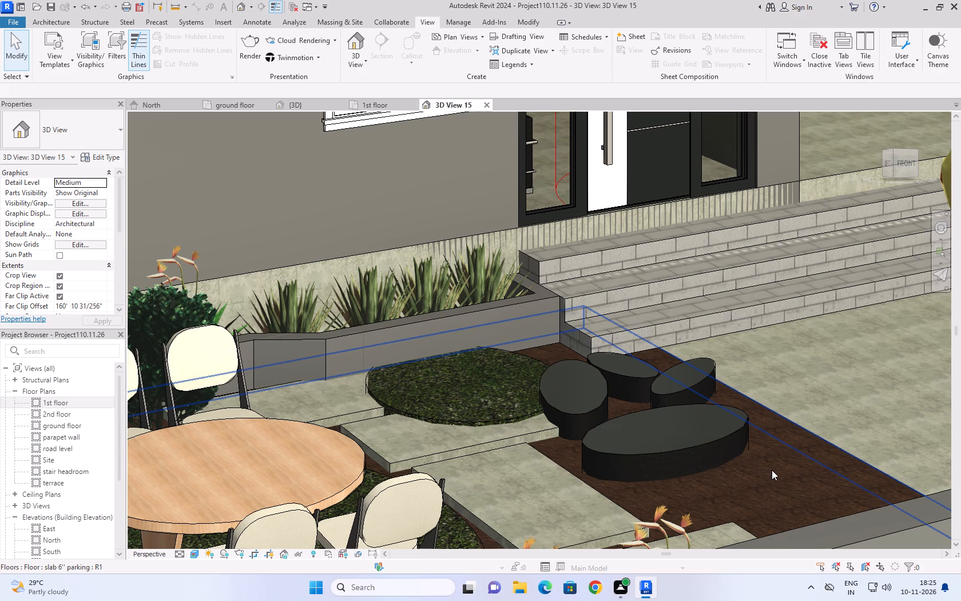
scroll(781, 427, "down", 4)
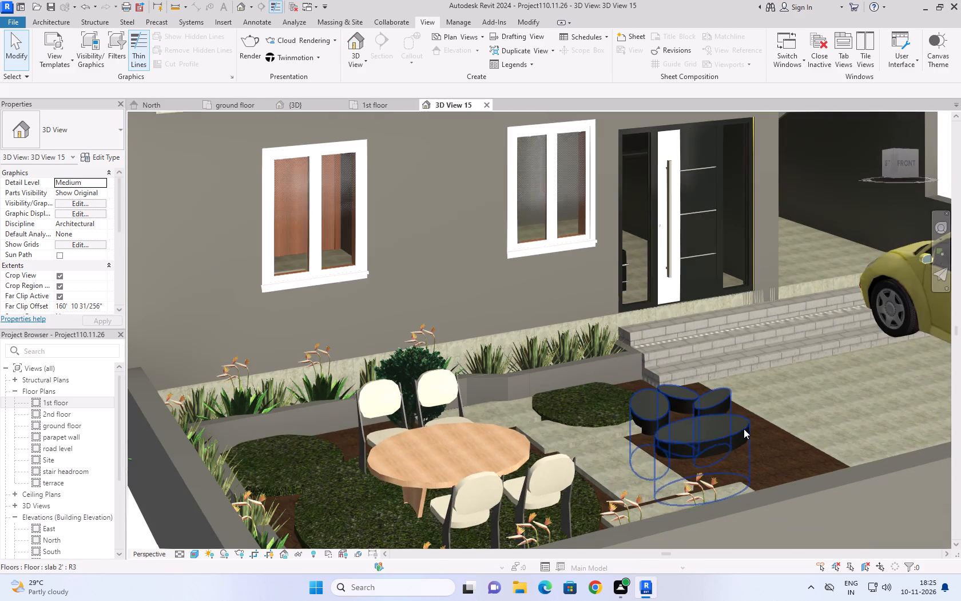
middle_click_drag(836, 381, 619, 423)
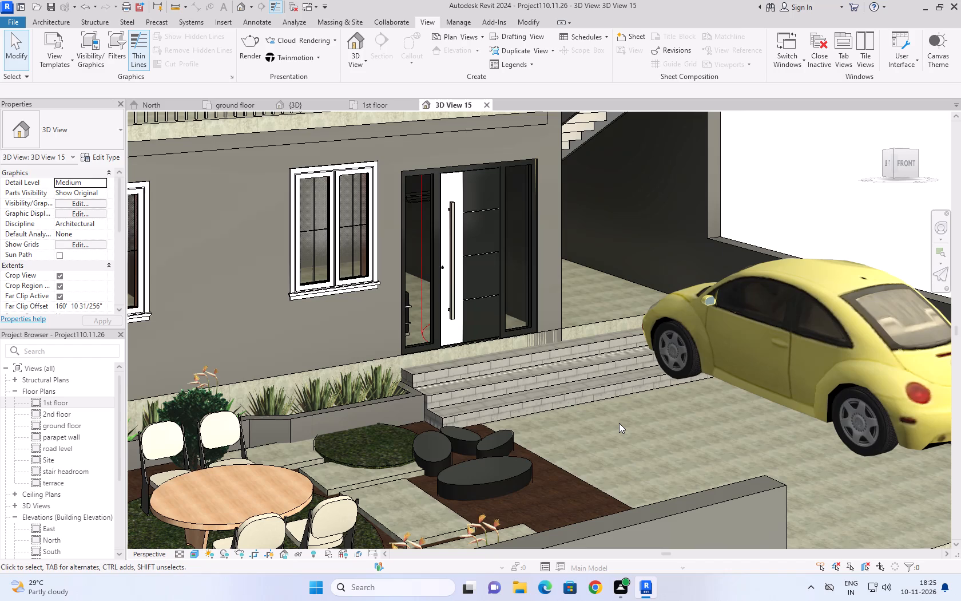
middle_click_drag(654, 396, 664, 386, "shift")
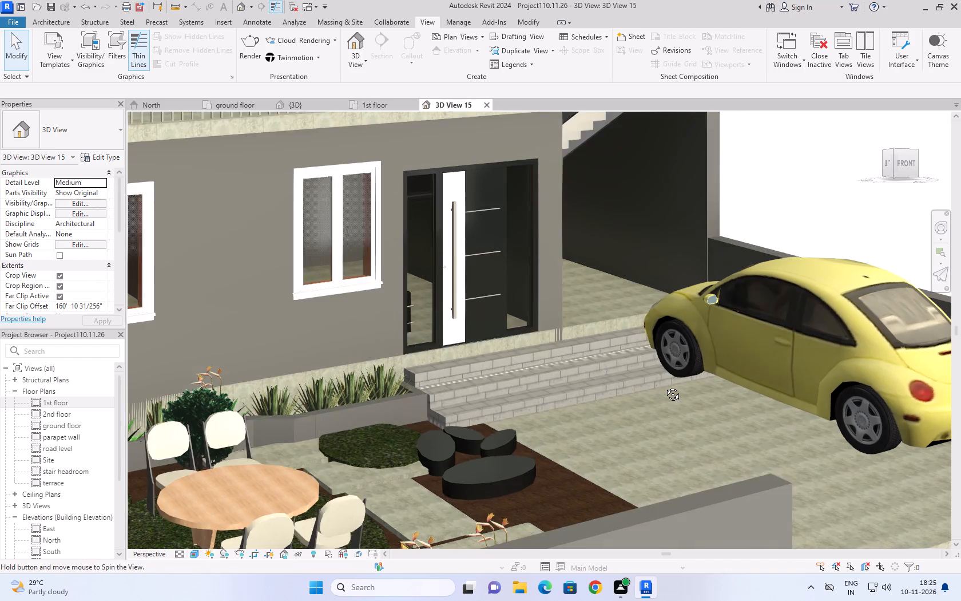
middle_click_drag(664, 386, 758, 361, "shift")
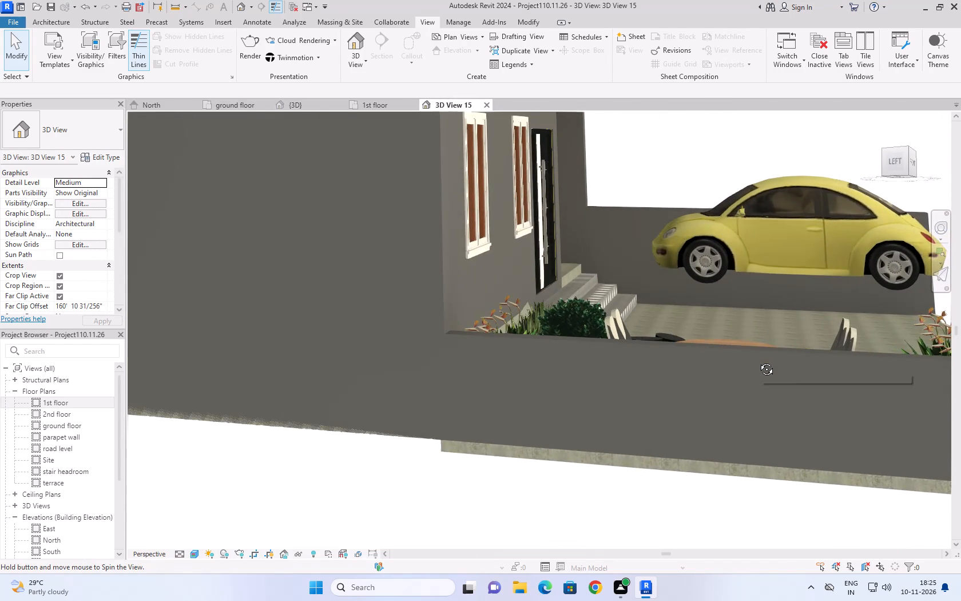
middle_click_drag(758, 361, 749, 371, "shift")
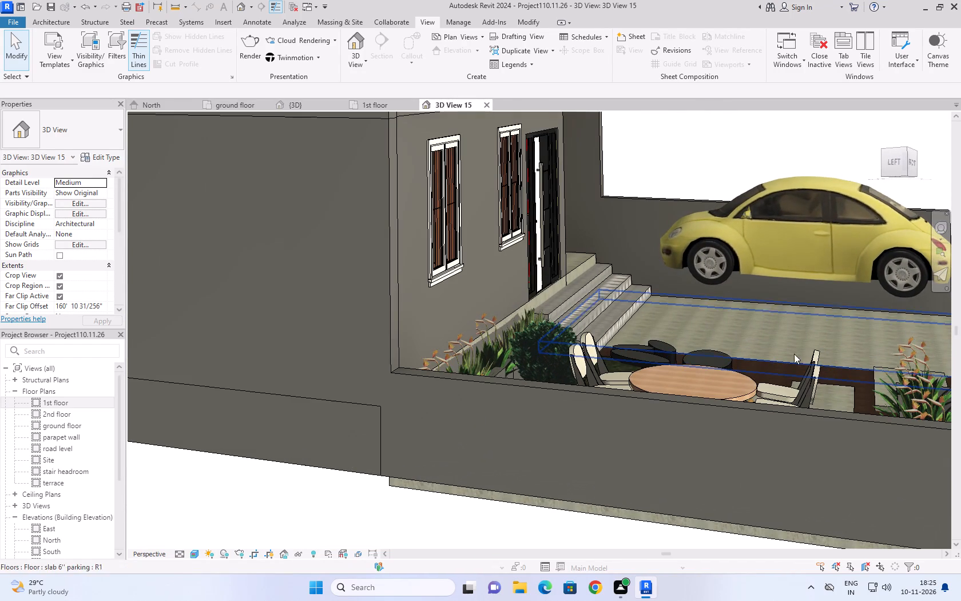
middle_click_drag(854, 330, 618, 369, "shift")
scroll(624, 340, "down", 3)
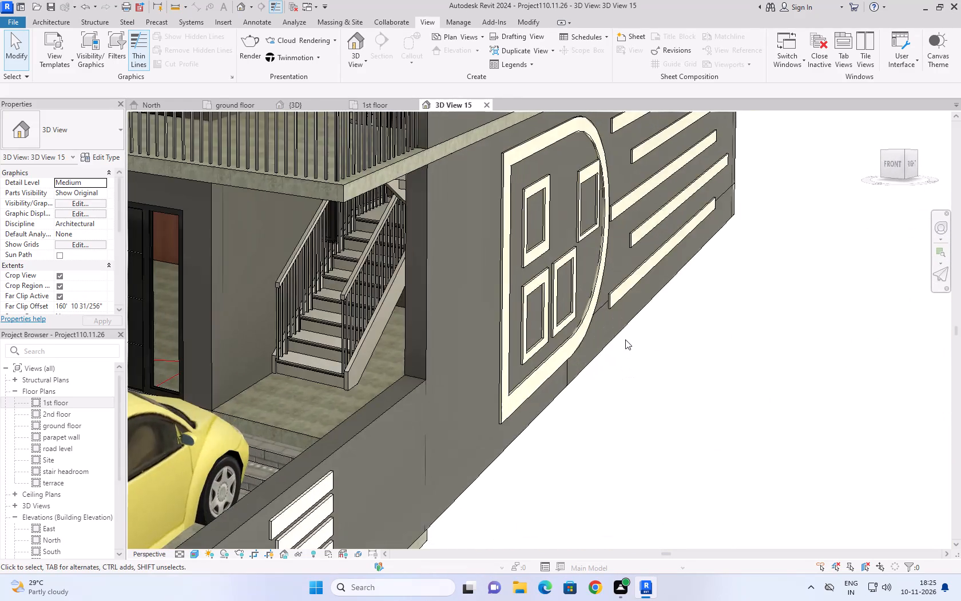
scroll(625, 339, "down", 3)
middle_click_drag(566, 468, 690, 424, "shift")
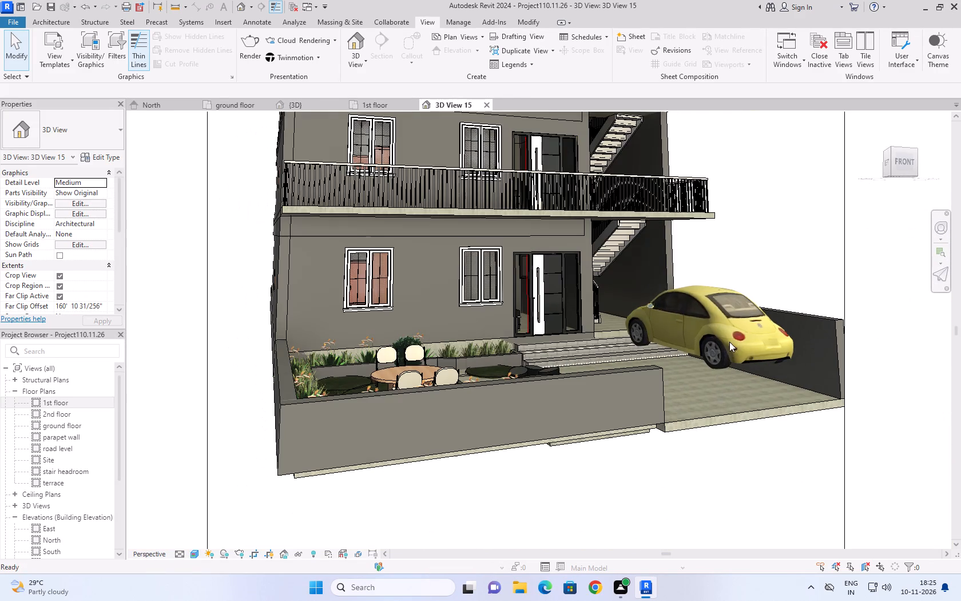
Set the parked Beetle car's level to road level.
left_click(730, 341)
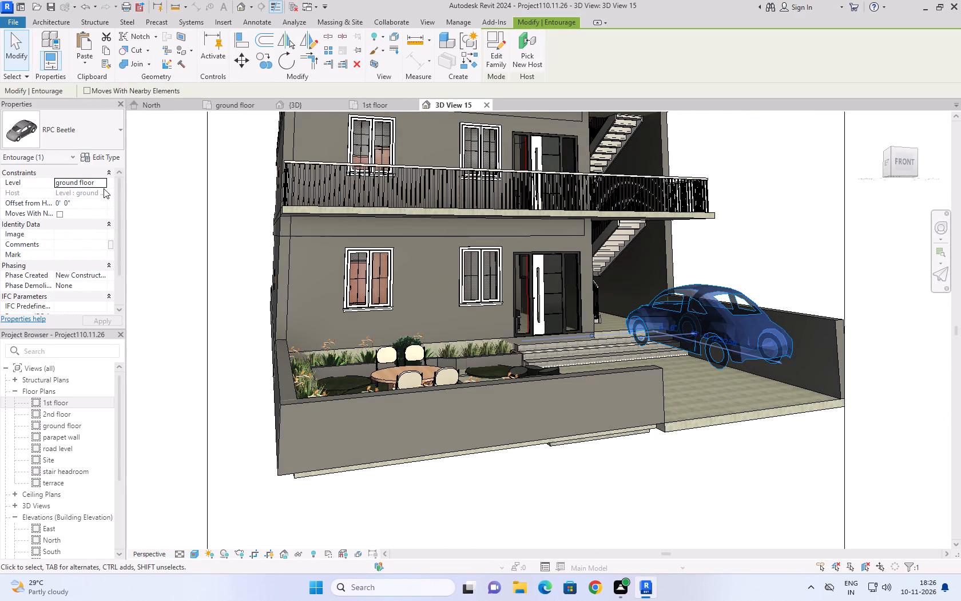
left_click(102, 182)
left_click(77, 193)
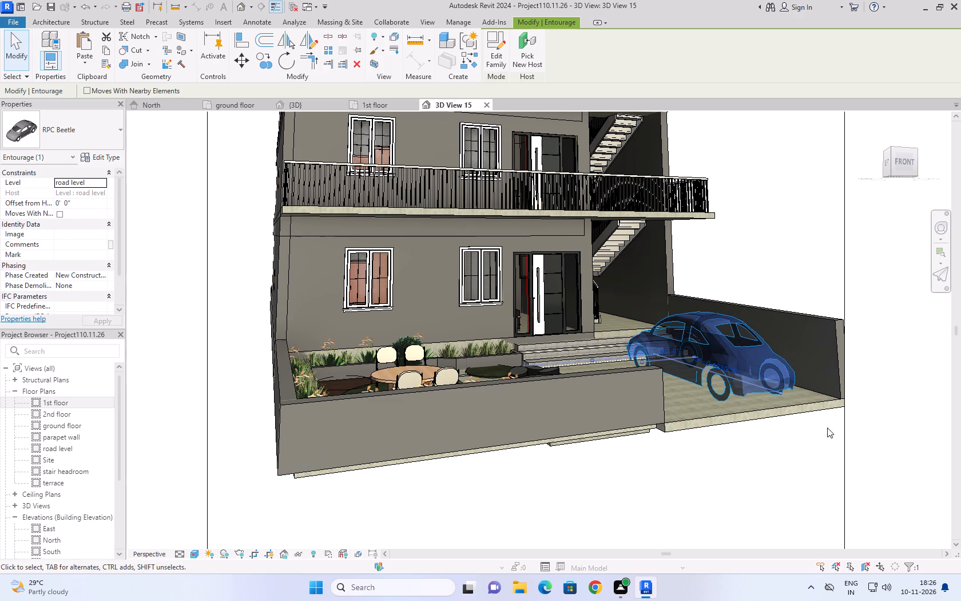
left_click(908, 388)
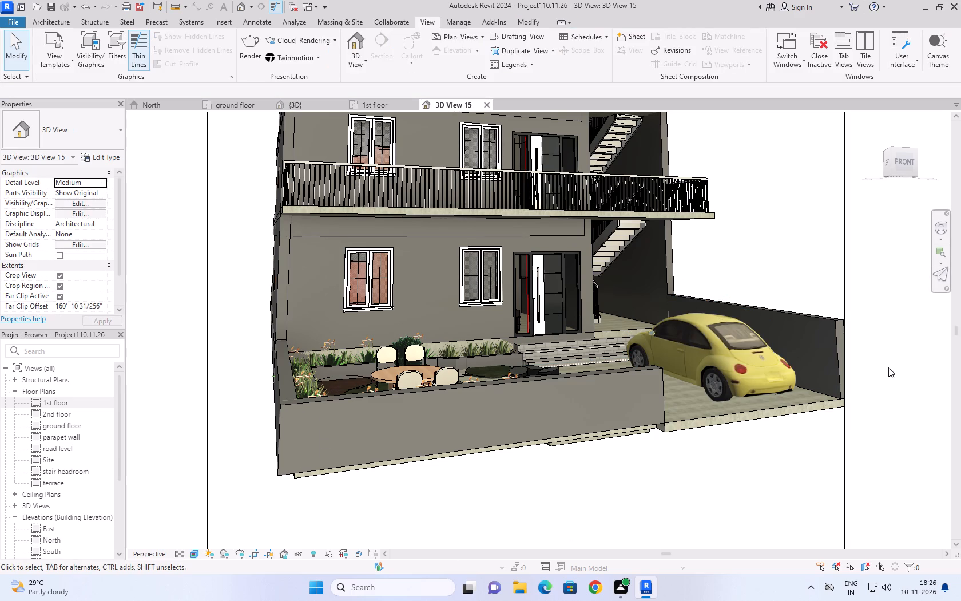
Examine the house from the car side and its decorated side wall, and close 3D View 15.
middle_click_drag(888, 367, 766, 450, "shift")
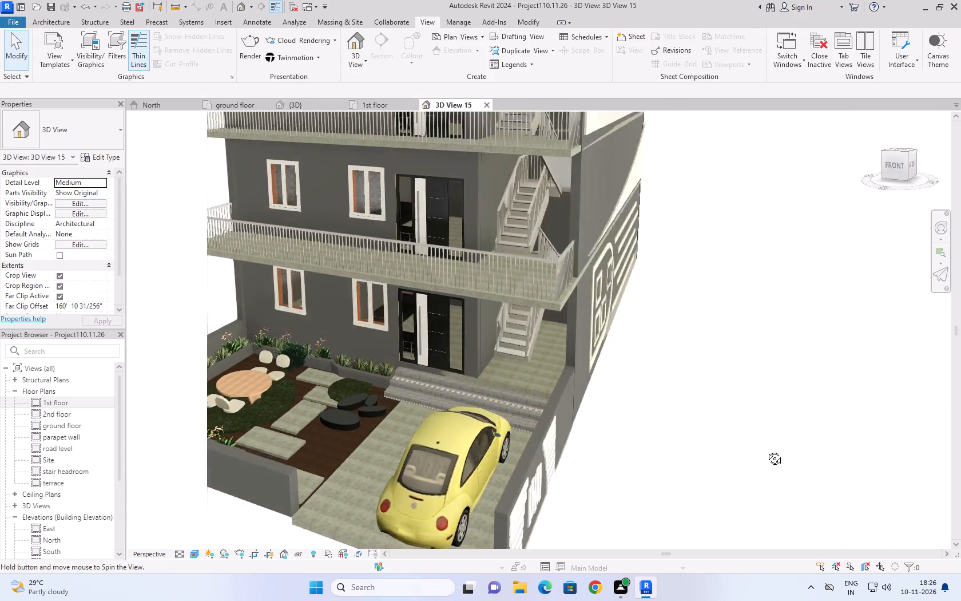
middle_click_drag(766, 450, 690, 481, "shift")
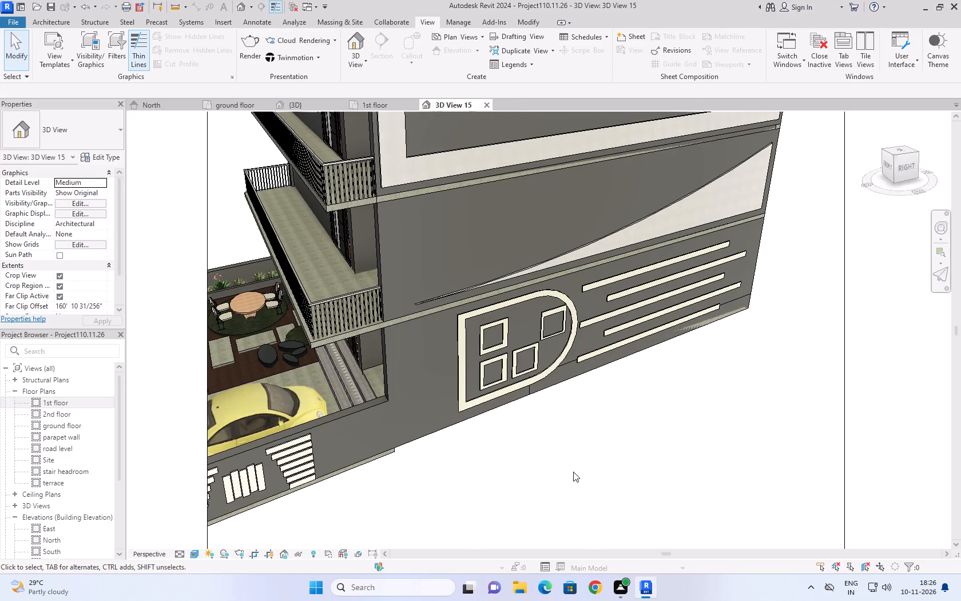
middle_click_drag(701, 430, 789, 375)
scroll(702, 442, "down", 4)
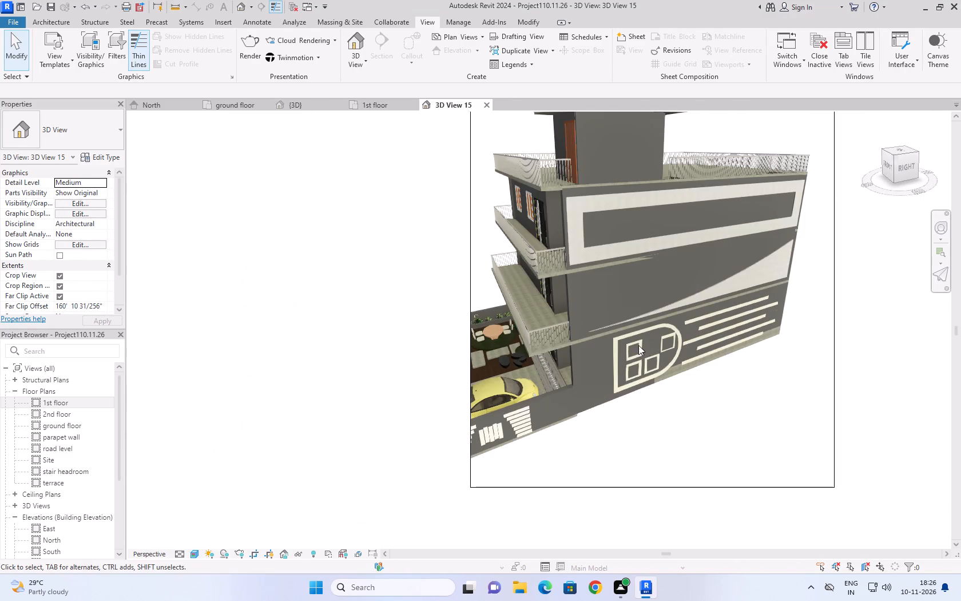
scroll(638, 345, "down", 3)
left_click(485, 105)
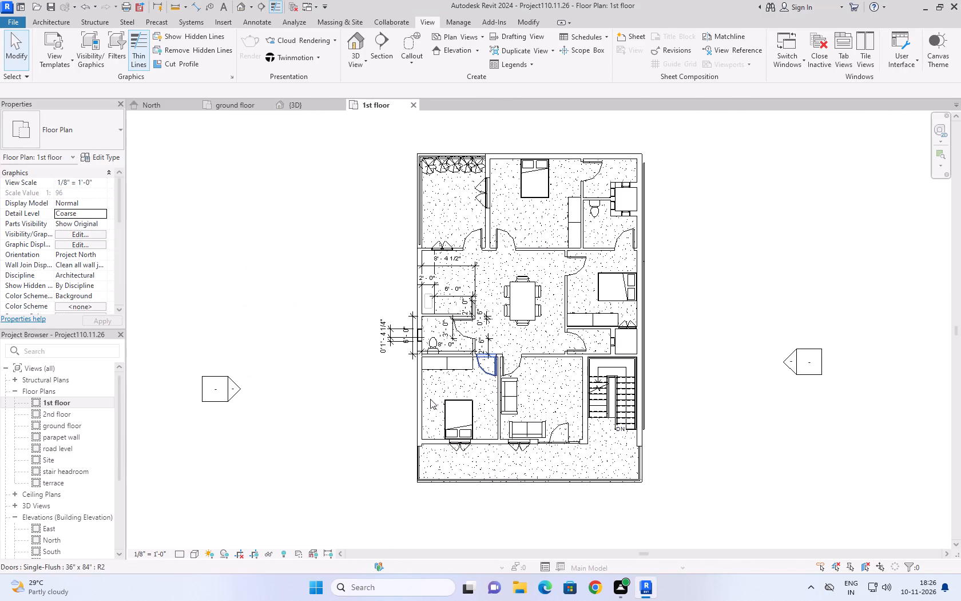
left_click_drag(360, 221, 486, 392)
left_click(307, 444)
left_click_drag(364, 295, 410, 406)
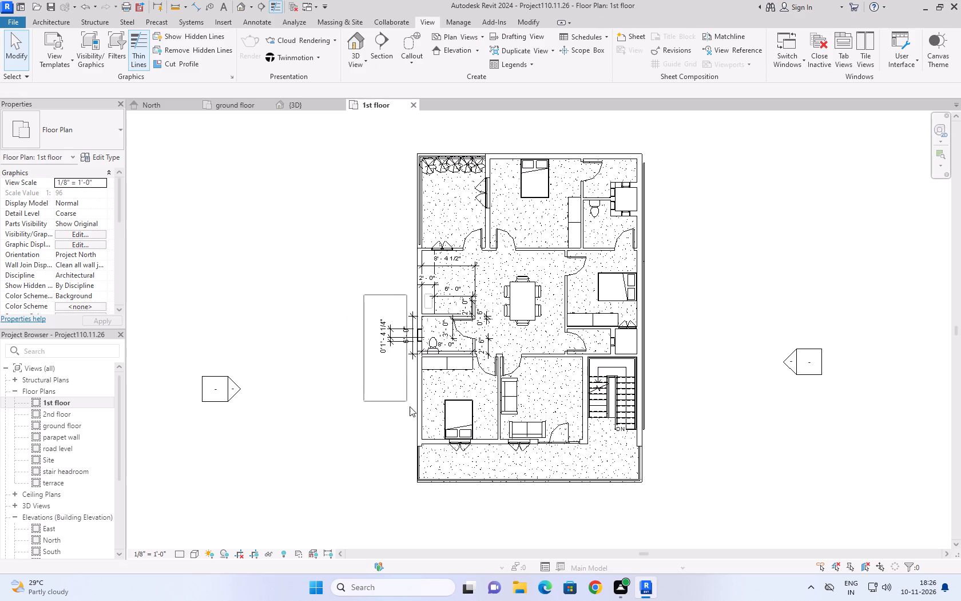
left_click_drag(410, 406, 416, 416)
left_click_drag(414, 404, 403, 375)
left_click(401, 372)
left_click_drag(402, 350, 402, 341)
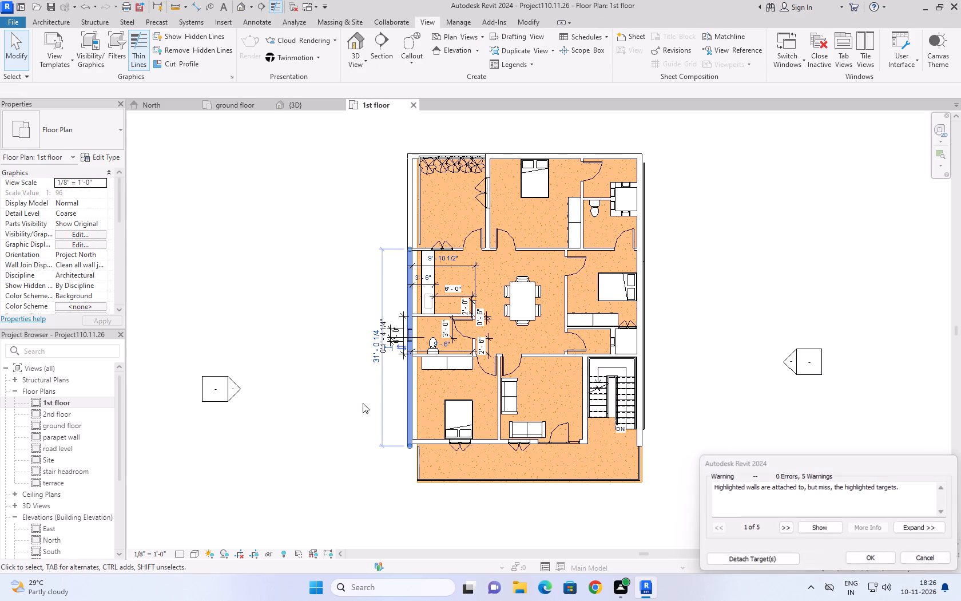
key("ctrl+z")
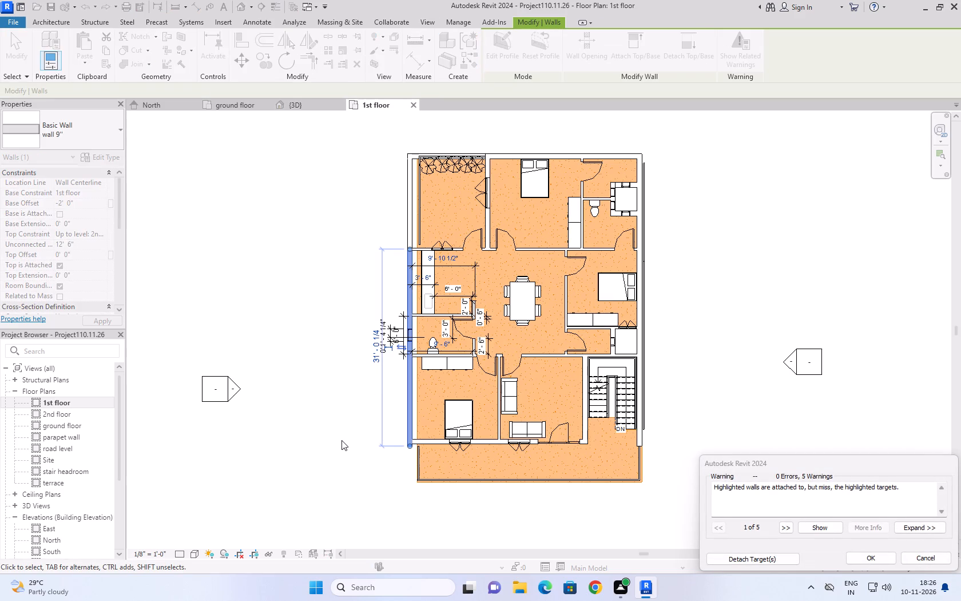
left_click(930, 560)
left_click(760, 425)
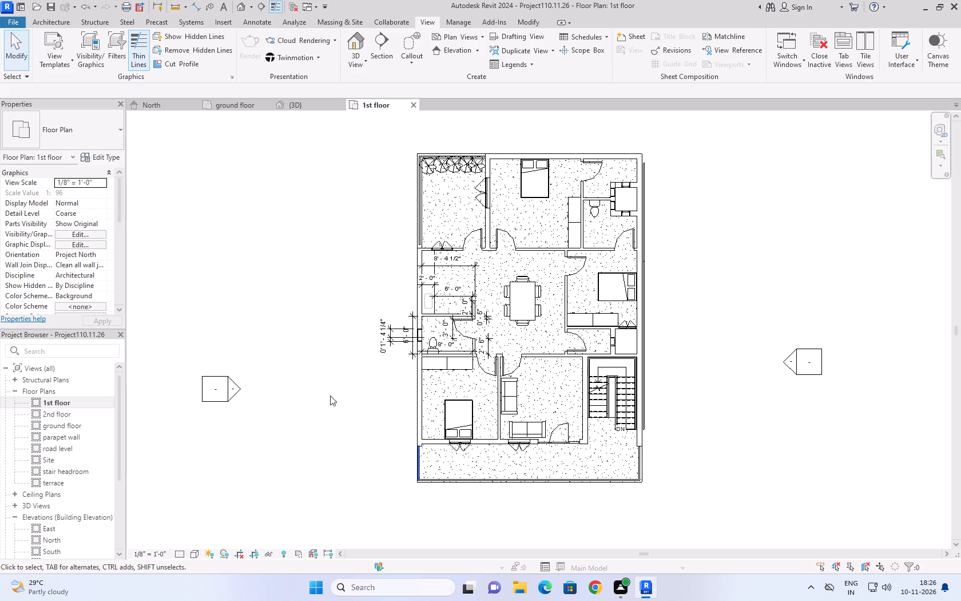
Delete the toilet window's dimensions and the toilet's 6'-0" length dimension outside the exterior wall of the 1st floor plan.
left_click_drag(353, 395, 392, 281)
scroll(408, 366, "up", 2)
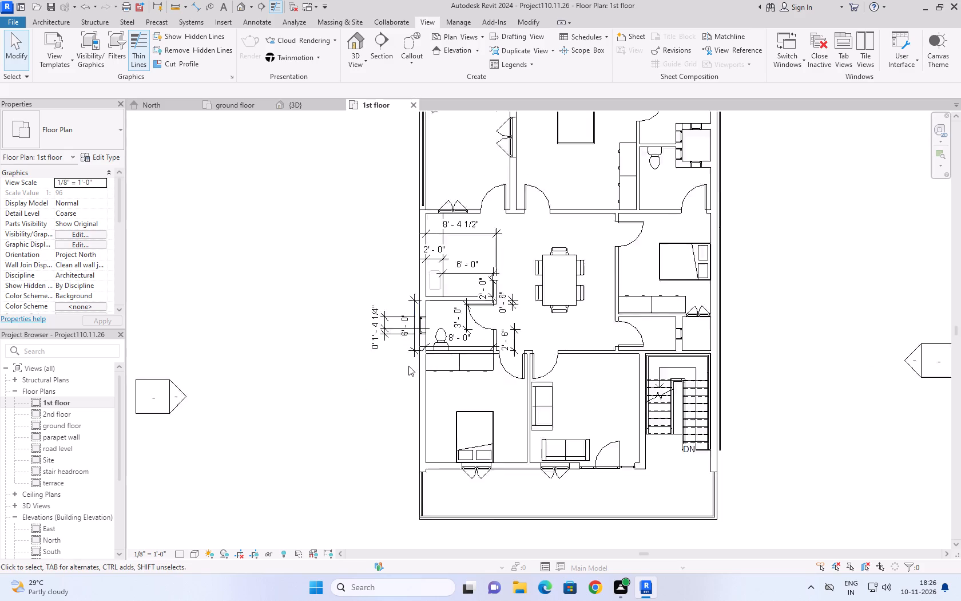
scroll(408, 366, "up", 6)
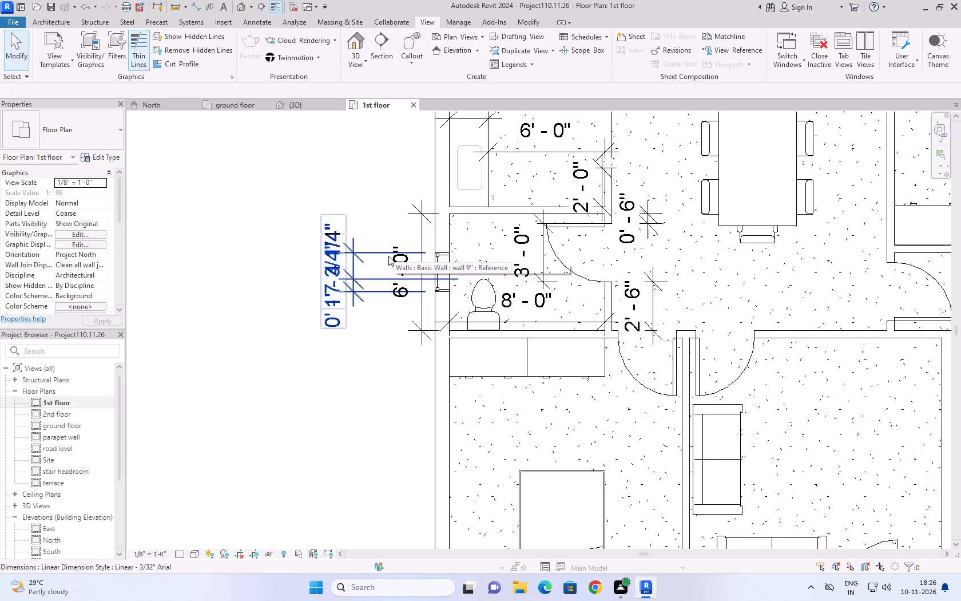
left_click(385, 250)
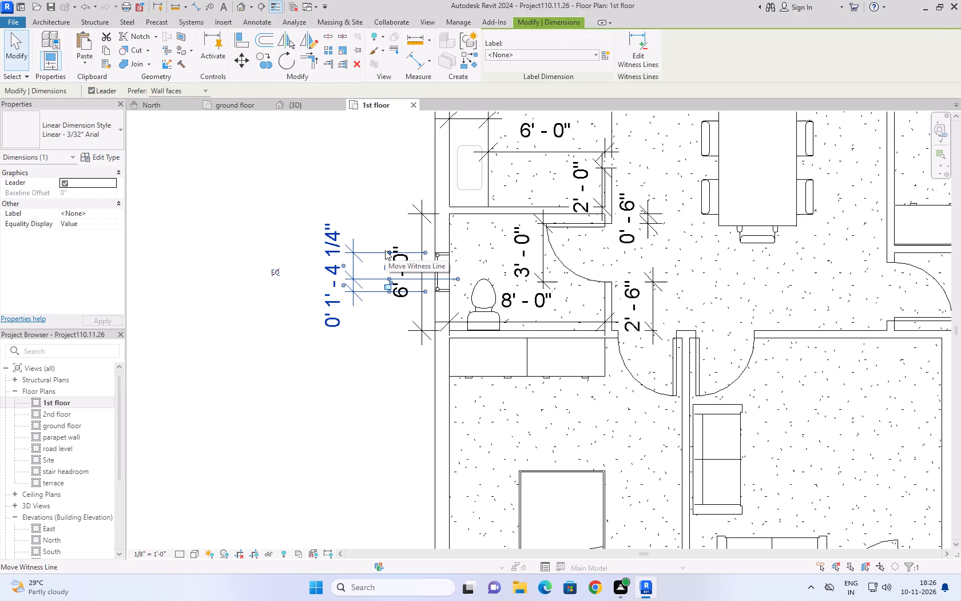
key("Delete")
left_click(400, 292)
key("Delete")
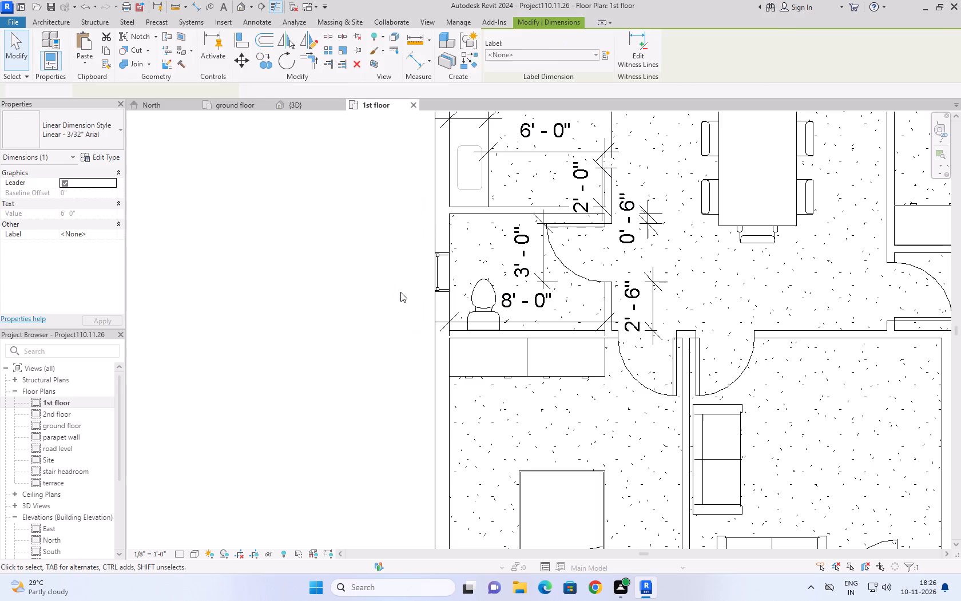
Delete the toilet door's 3'-0" width dimension, its 2'-6" and 0'-6" offset dimensions, and the toilet's 8'-0" width dimension.
left_click(536, 280)
key("Delete")
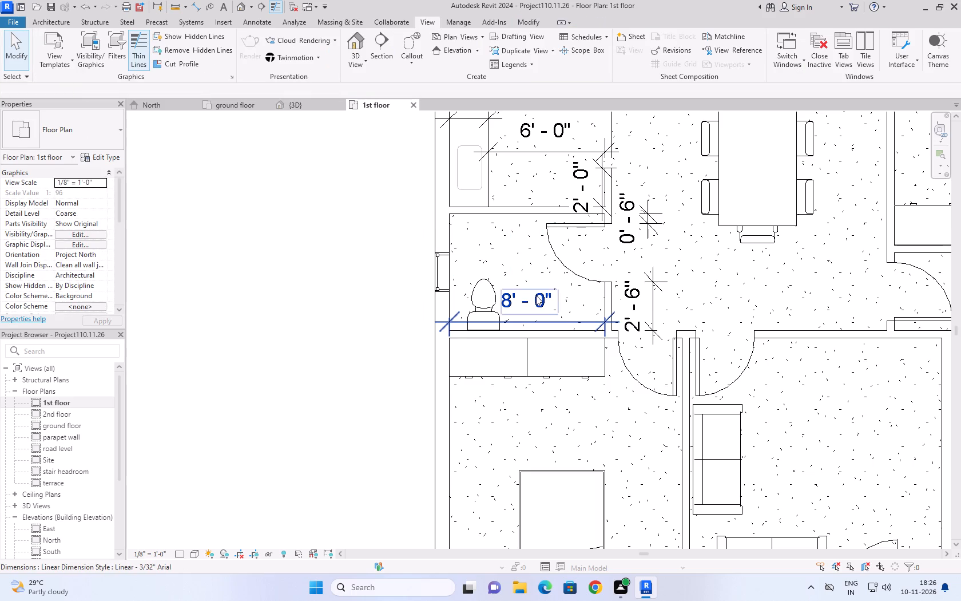
left_click(536, 295)
key("Delete")
left_click(648, 287)
key("Delete")
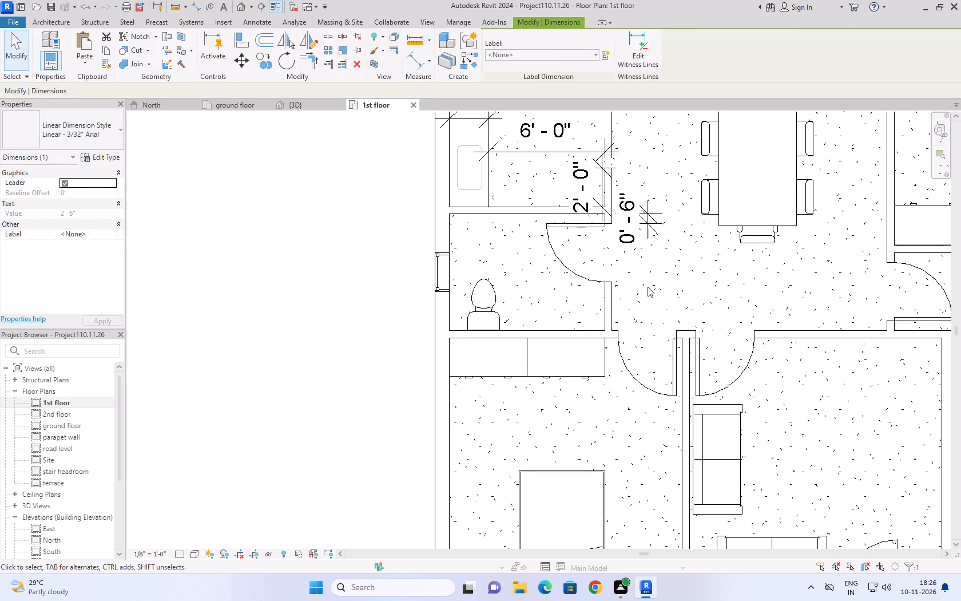
left_click(636, 235)
key("Delete")
Delete the 2'-0" dimension along the kitchen partition and the 6'-0" dimension across the kitchen.
left_click(586, 183)
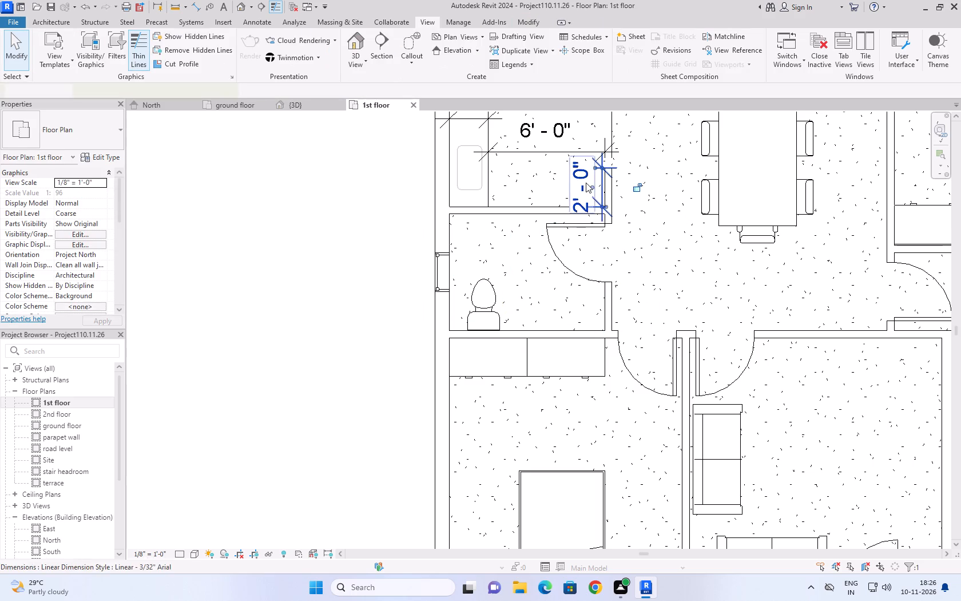
key("Delete")
left_click(563, 135)
key("Delete")
scroll(653, 299, "down", 7)
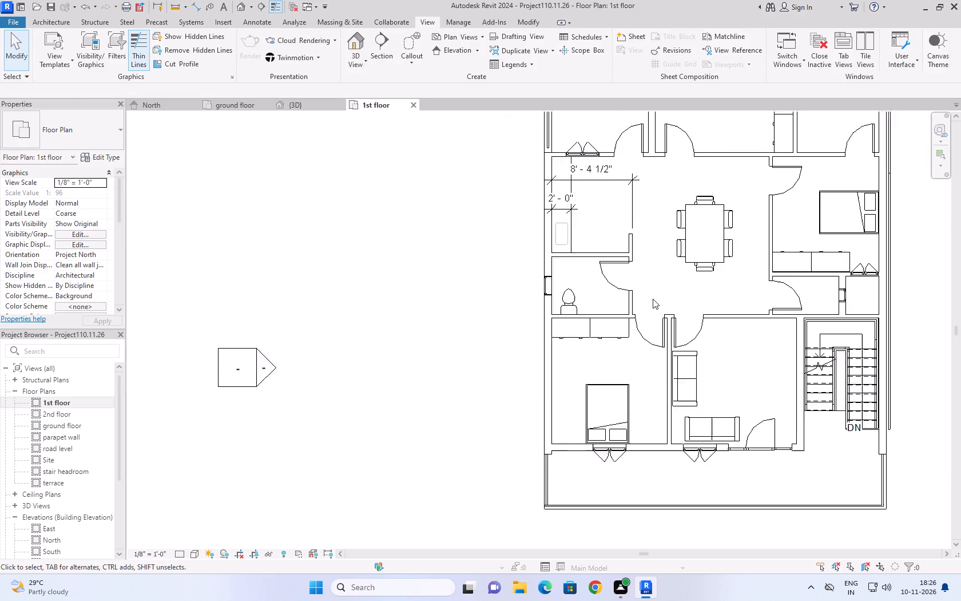
scroll(653, 299, "down", 1)
middle_click_drag(592, 322, 442, 347)
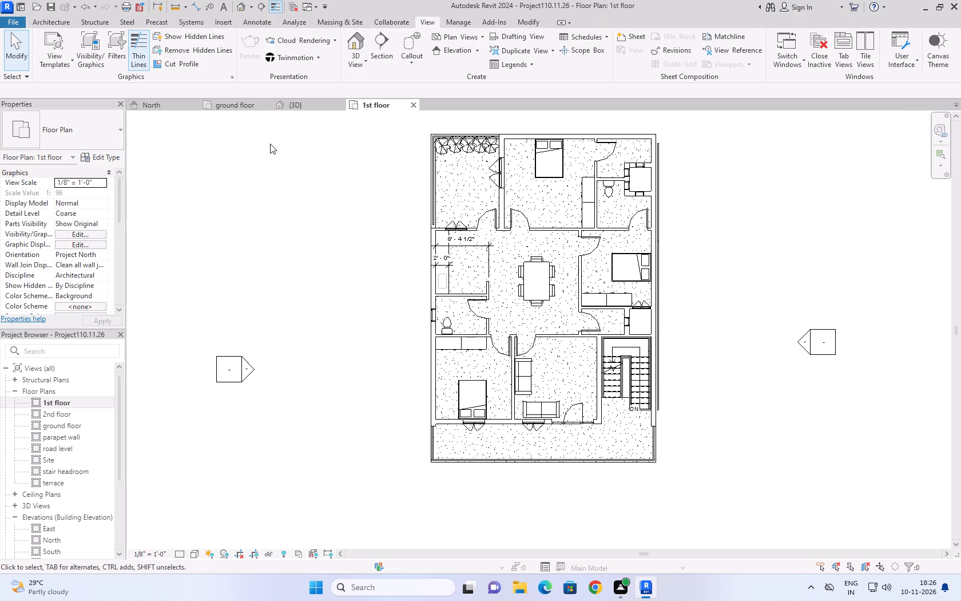
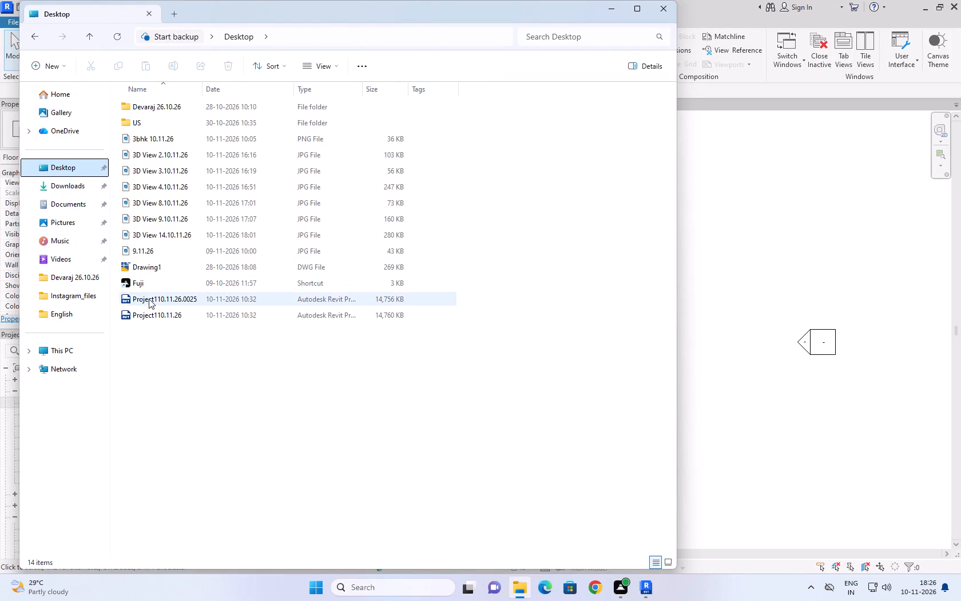
Open the backup project Project110.11.26.0025 from the Desktop folder.
double_click(150, 300)
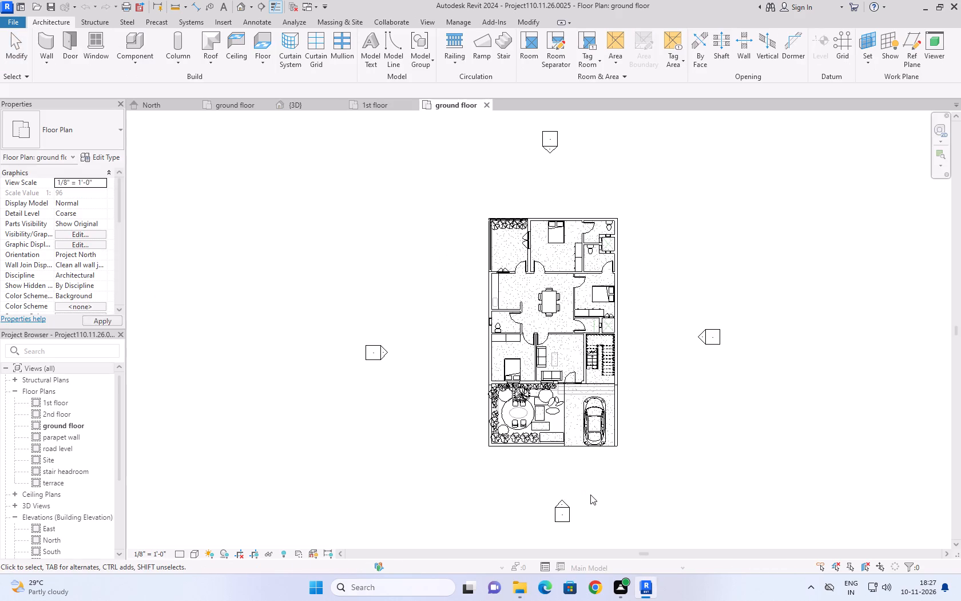
Open the Desktop render 3D View 2.10.11.26 in Photos and examine the renders through 3D View 4.10.11.26, including the parked car close up.
key("super+e")
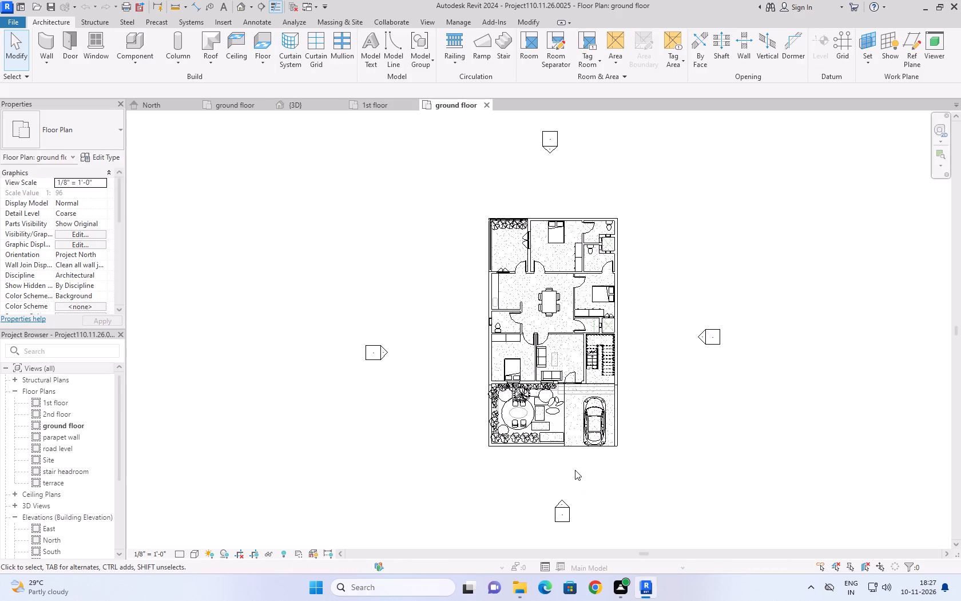
left_click(77, 164)
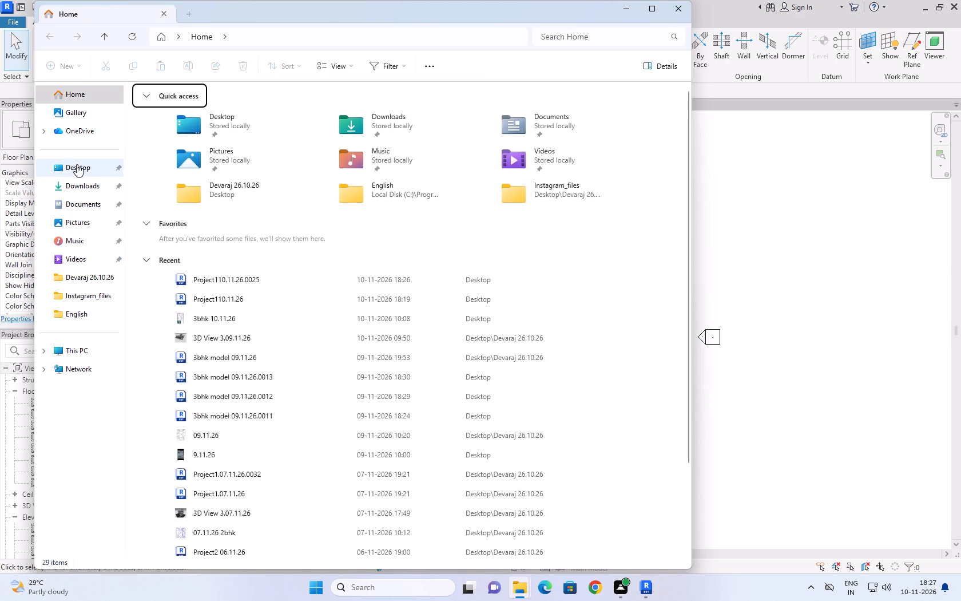
left_click(77, 164)
double_click(195, 153)
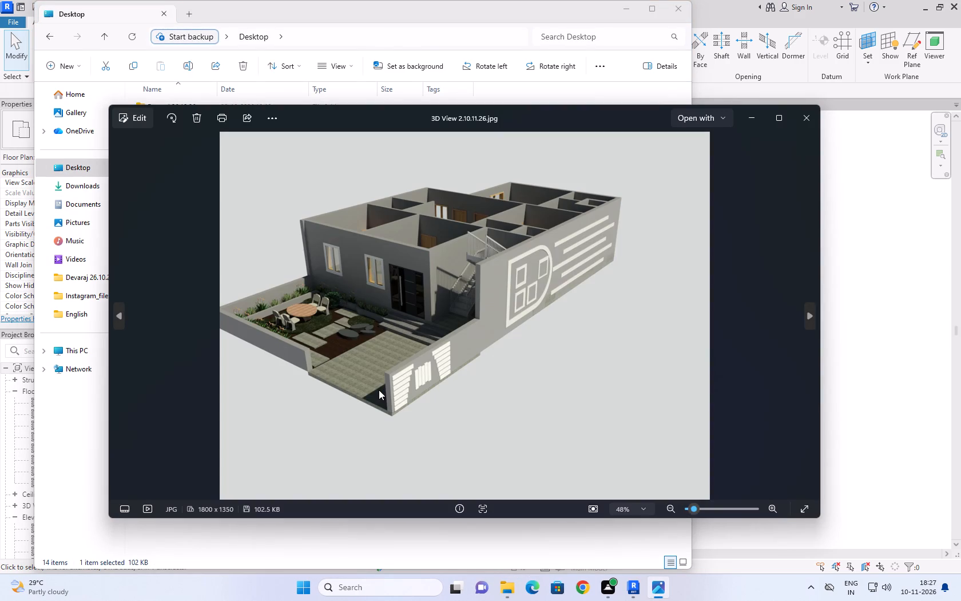
key("Right")
key("Right")
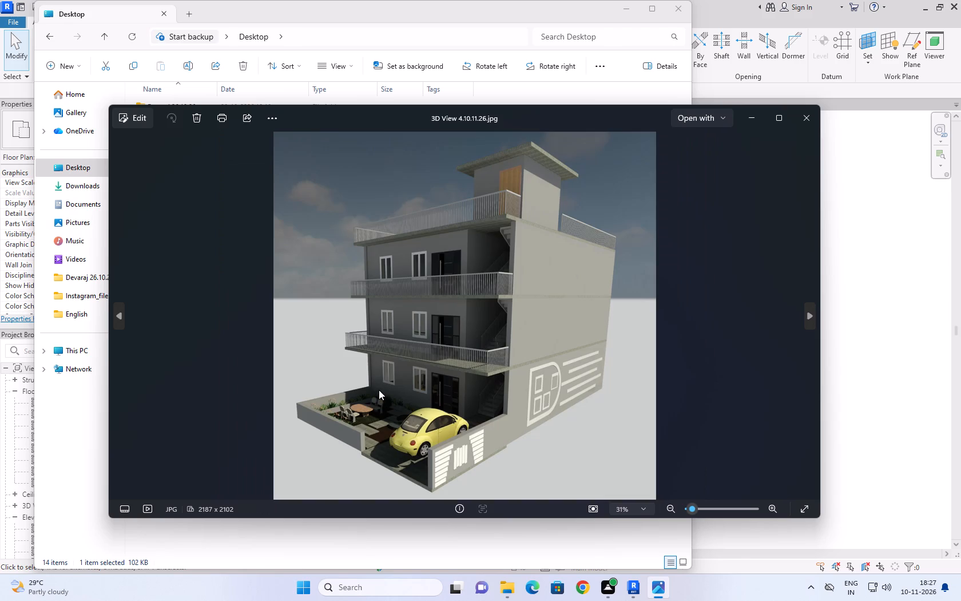
key("Left")
key("Right")
key("Right")
key("Left")
scroll(398, 463, "up", 12)
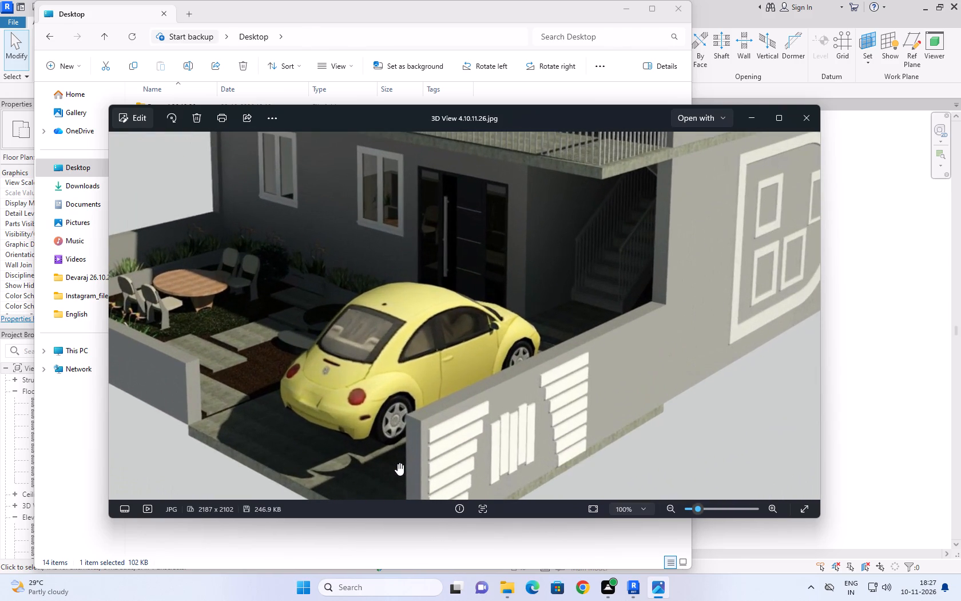
scroll(398, 463, "down", 13)
Examine the renders 3D View 8.10.11.26 and 3D View 9.10.11.26, looking closely at the car, driveway and garden seating.
key("Right")
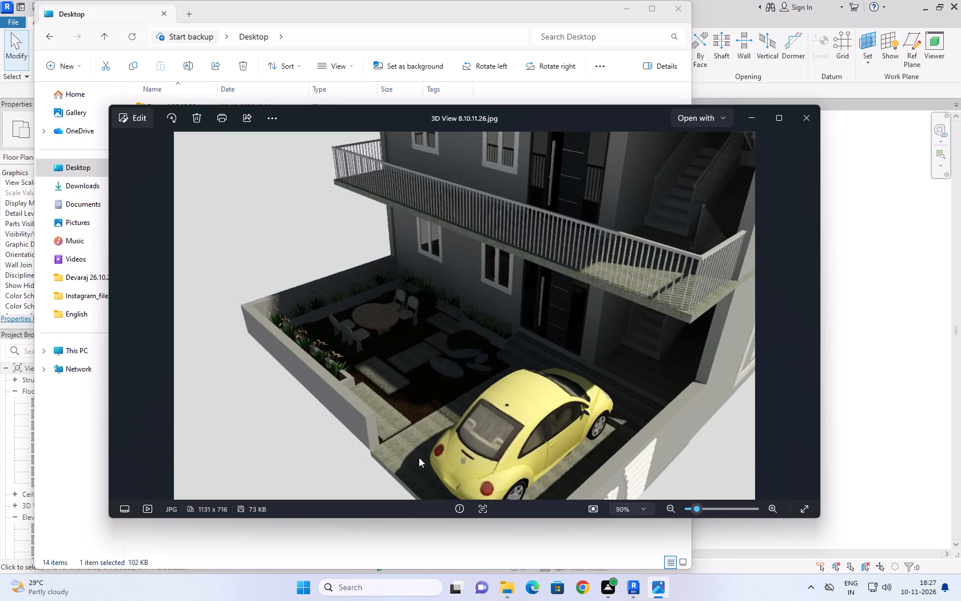
scroll(489, 382, "down", 4)
key("Right")
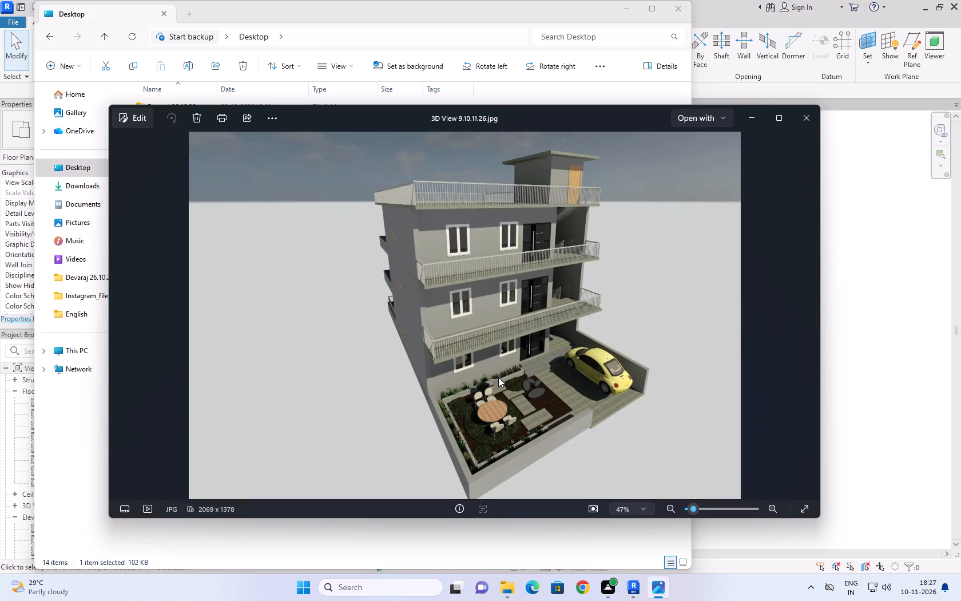
scroll(599, 413, "up", 9)
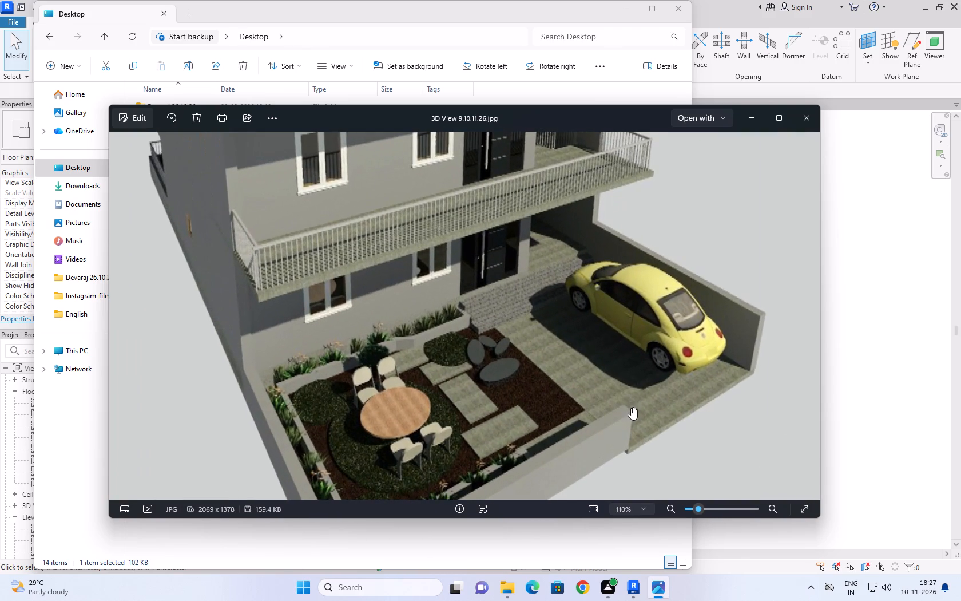
scroll(655, 402, "up", 4)
key("Right")
scroll(655, 402, "up", 1)
double_click(655, 402)
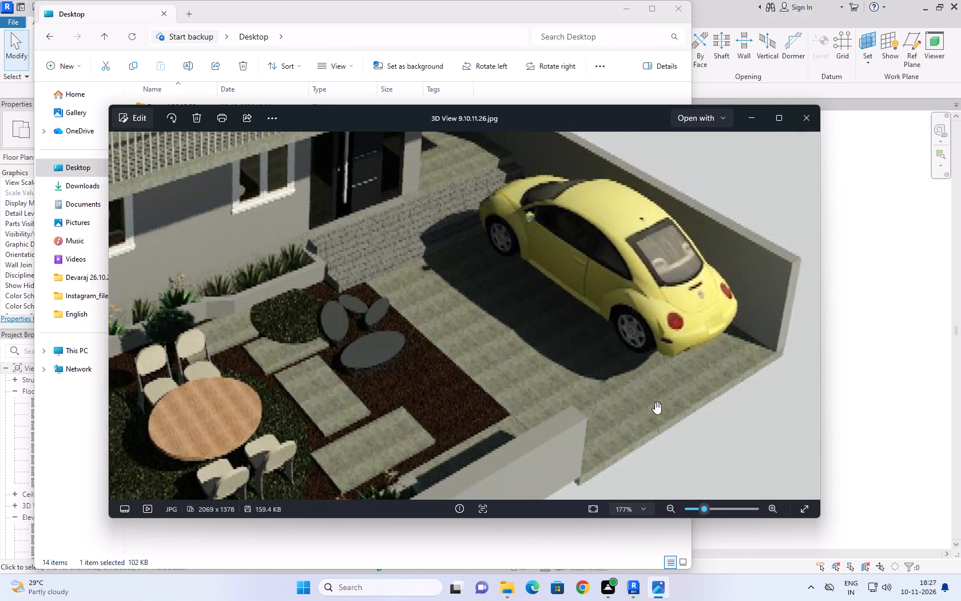
Examine the car and side wall in 3D View 14.10.11.26, browse back to 3D View 3.10.11.26, and close the image viewer.
key("Right")
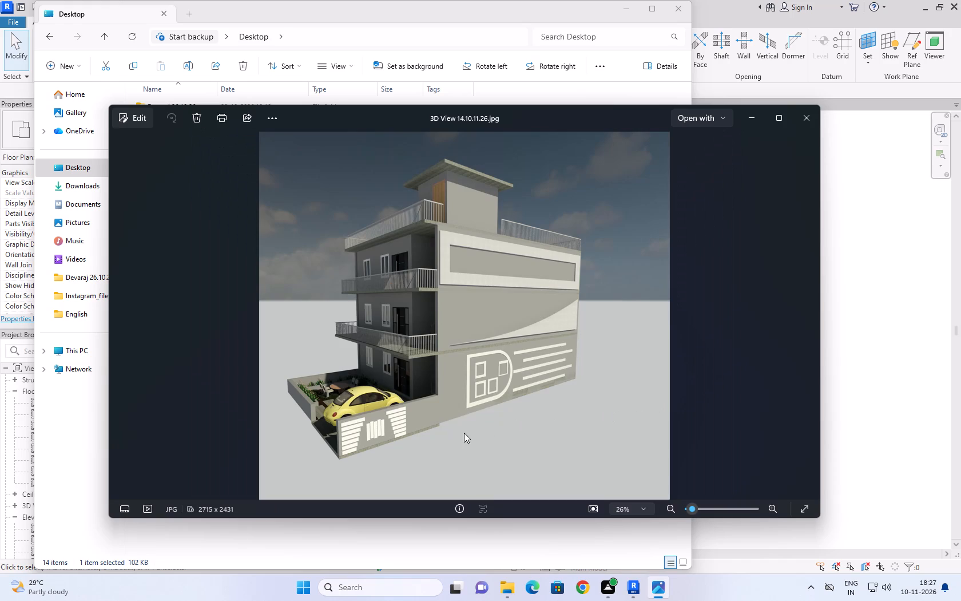
key("Right")
key("Left")
scroll(291, 446, "up", 5)
scroll(237, 433, "up", 1)
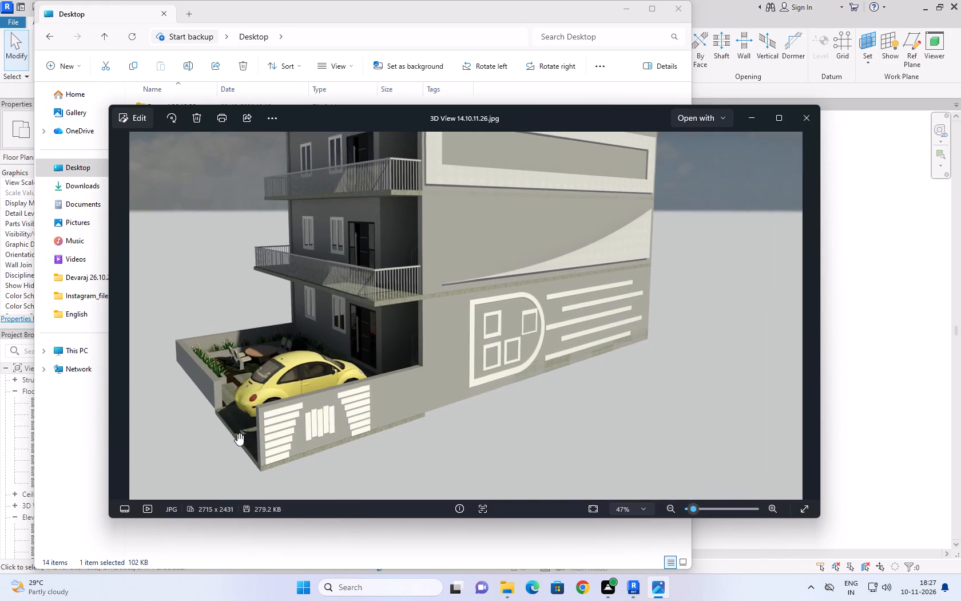
scroll(237, 433, "up", 2)
scroll(292, 403, "down", 8)
key("Left")
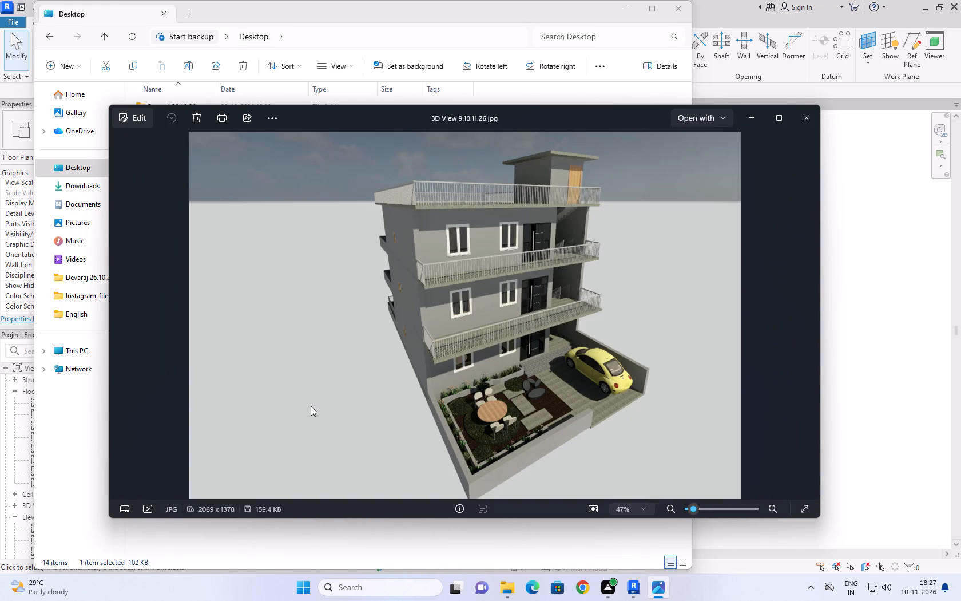
key("Left")
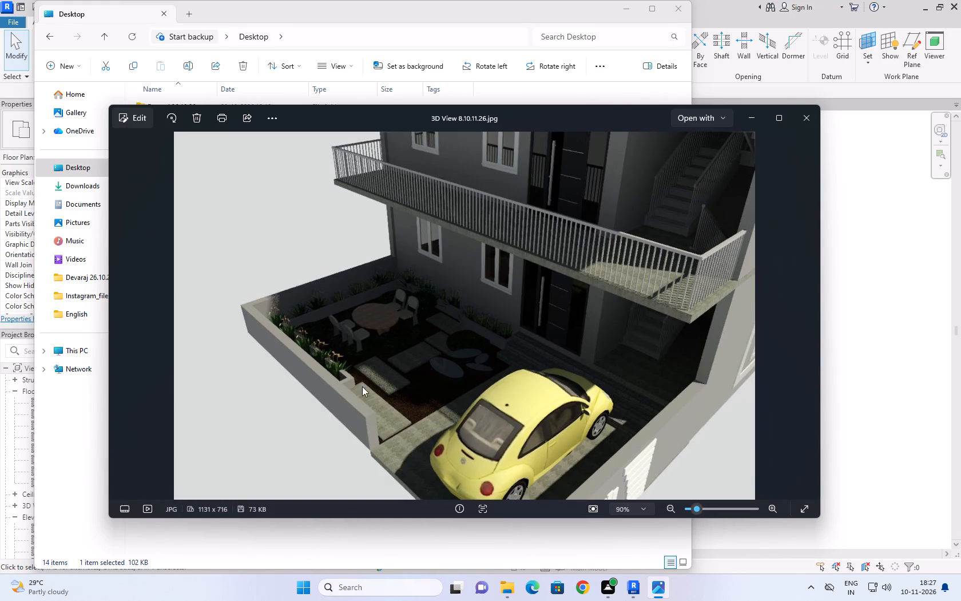
scroll(398, 383, "down", 4)
key("Left")
key("Left")
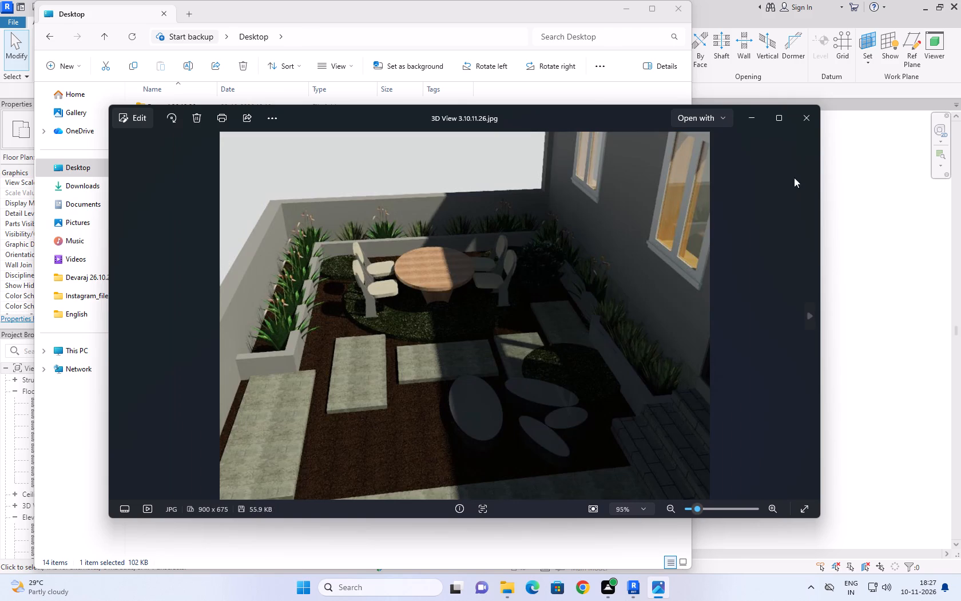
left_click(812, 125)
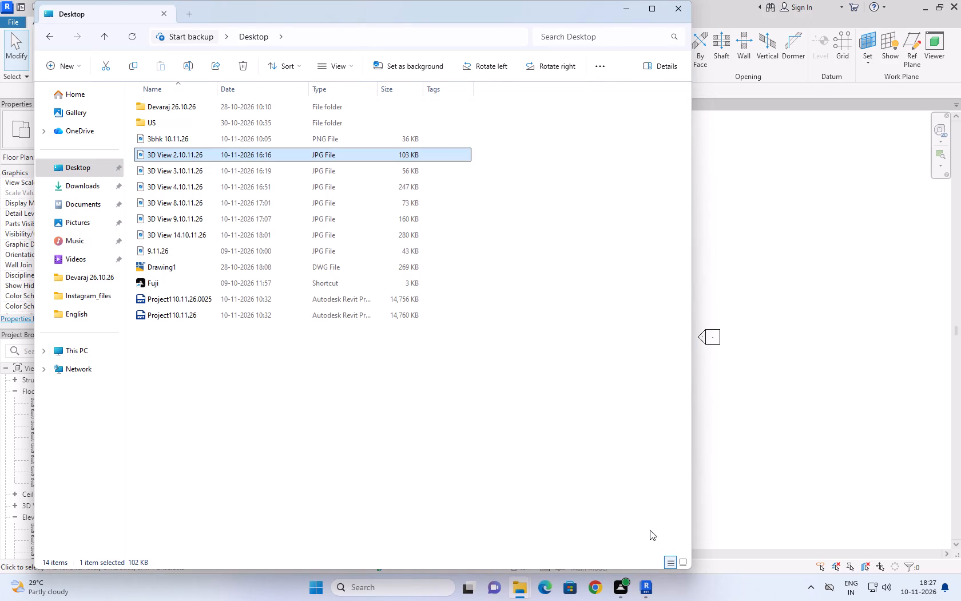
Return to Revit and close the backup project's ground floor plan and the main project's 1st floor, {3D} and ground floor views.
left_click(647, 590)
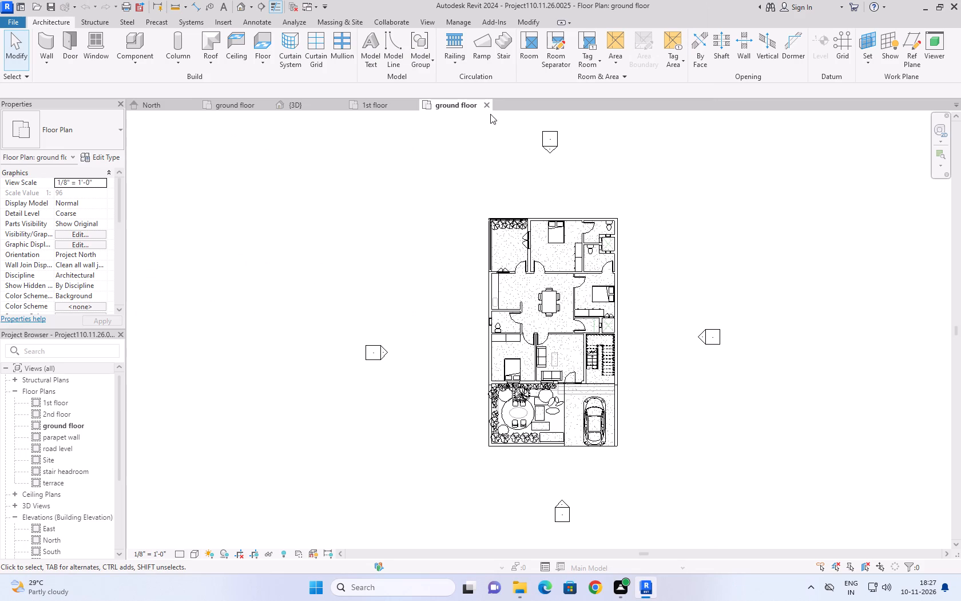
left_click(489, 106)
left_click(485, 104)
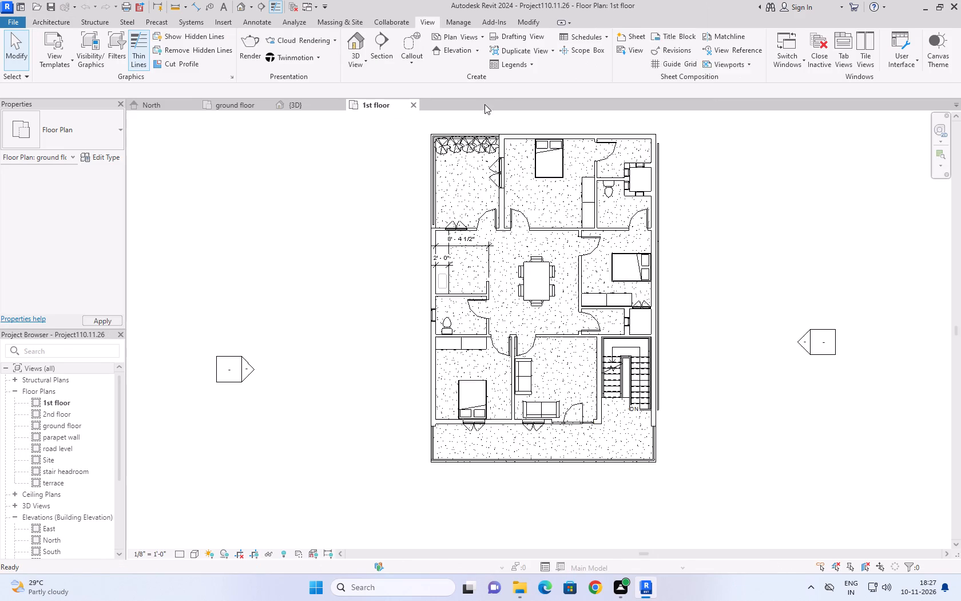
left_click(410, 104)
left_click(340, 107)
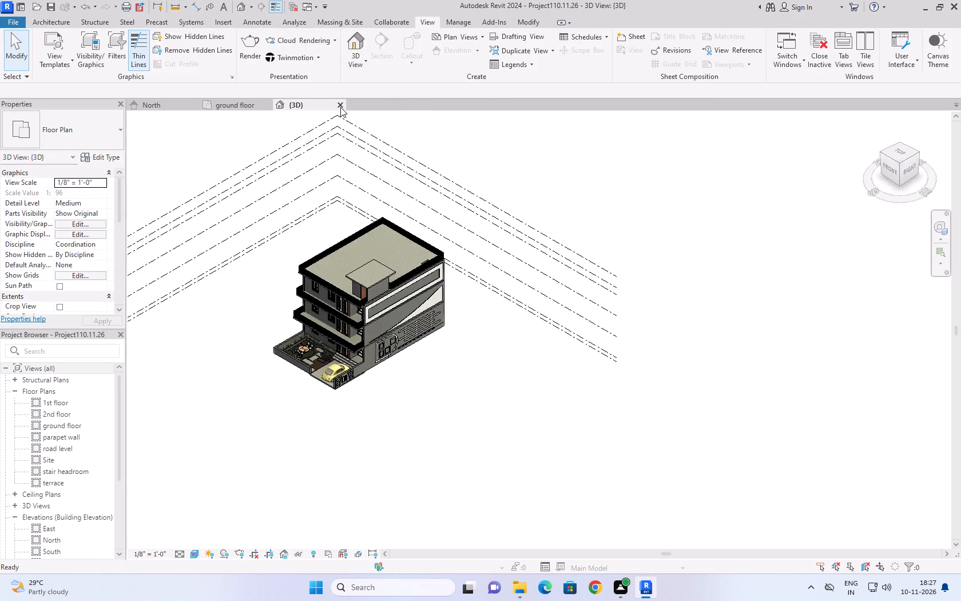
left_click(269, 107)
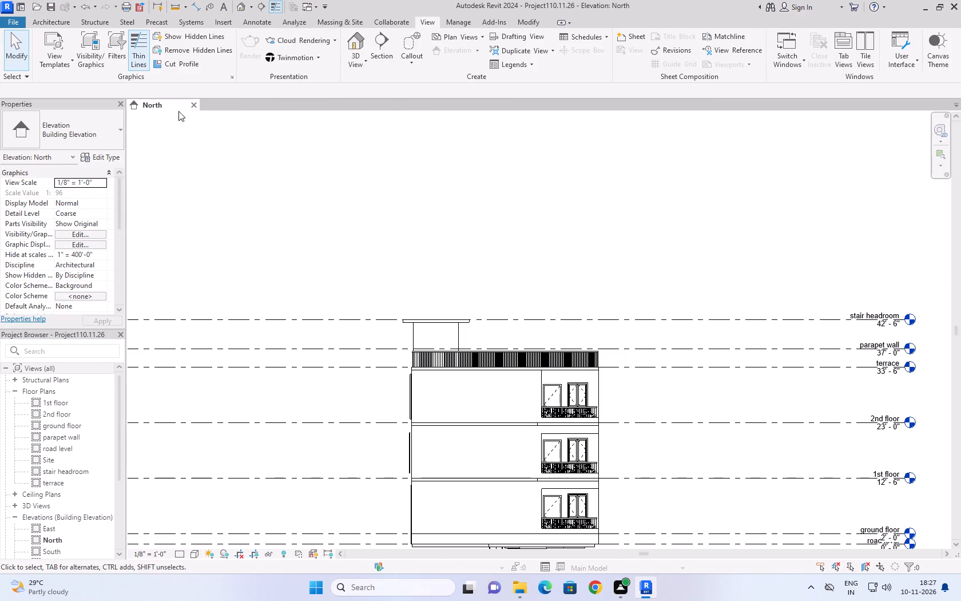
Open the ground floor plan of Project110.11.26.
double_click(58, 426)
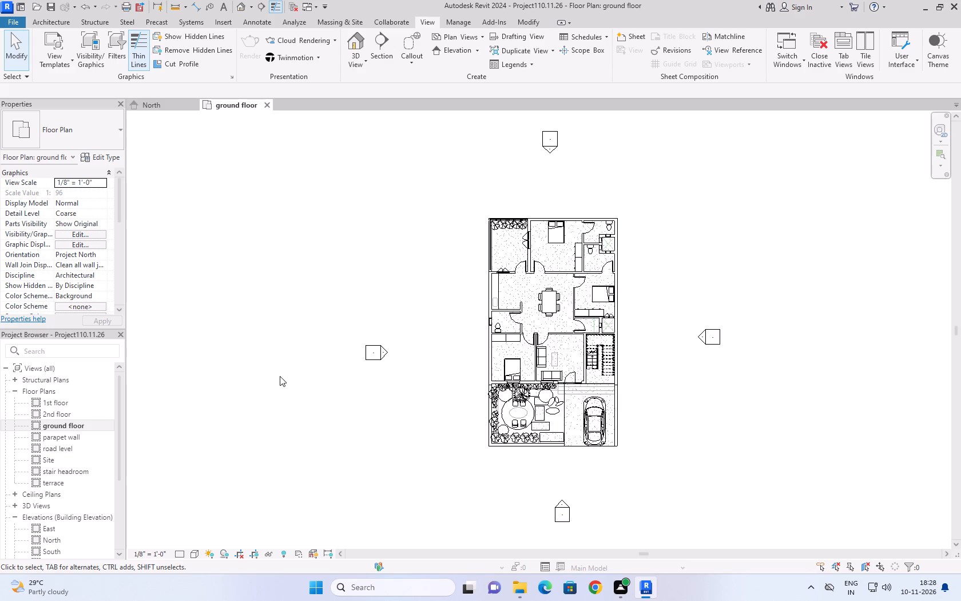
Examine the North elevation from road level to the stair headroom, looking closely at the headroom roof slab and the parapet railing.
left_click(161, 101)
scroll(532, 284, "down", 4)
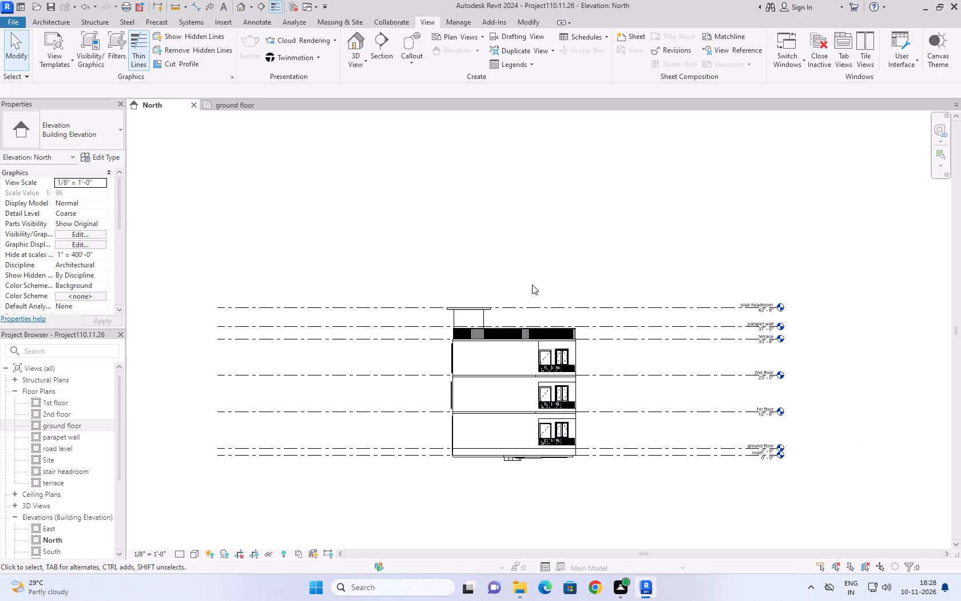
scroll(532, 284, "down", 3)
scroll(555, 440, "up", 7)
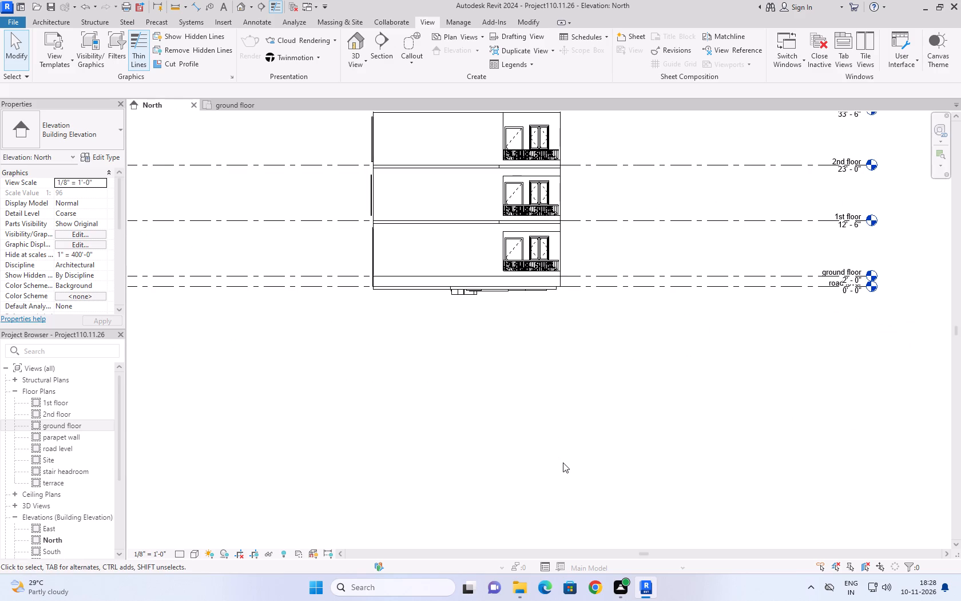
scroll(563, 462, "down", 4)
scroll(435, 271, "up", 7)
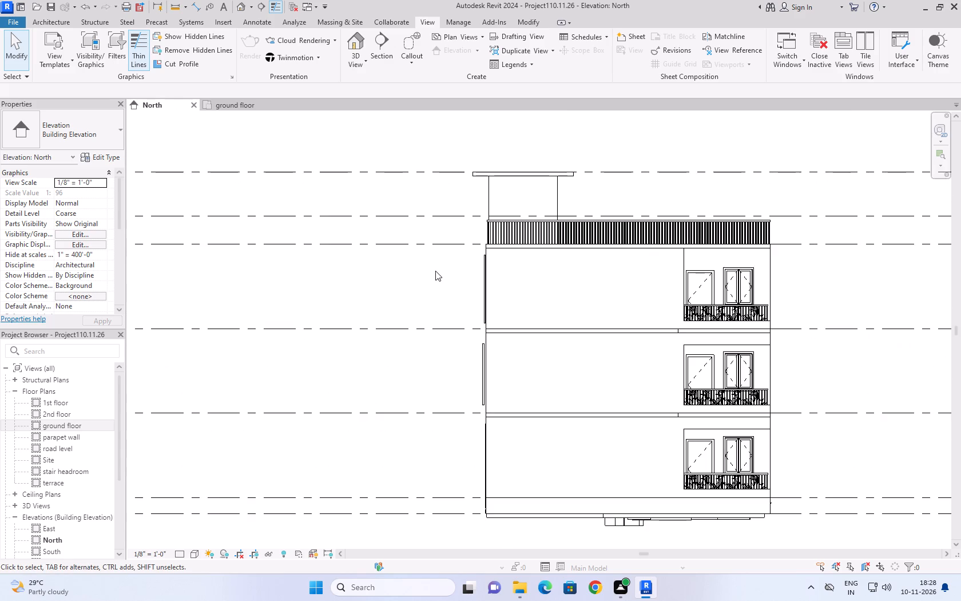
scroll(435, 271, "up", 2)
scroll(435, 271, "down", 6)
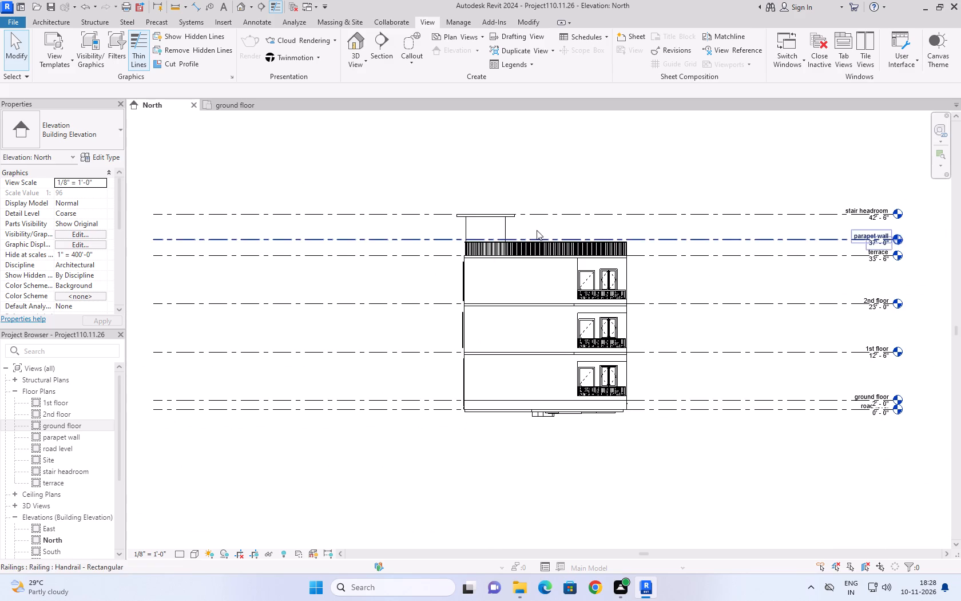
scroll(550, 212, "up", 10)
scroll(320, 236, "up", 3)
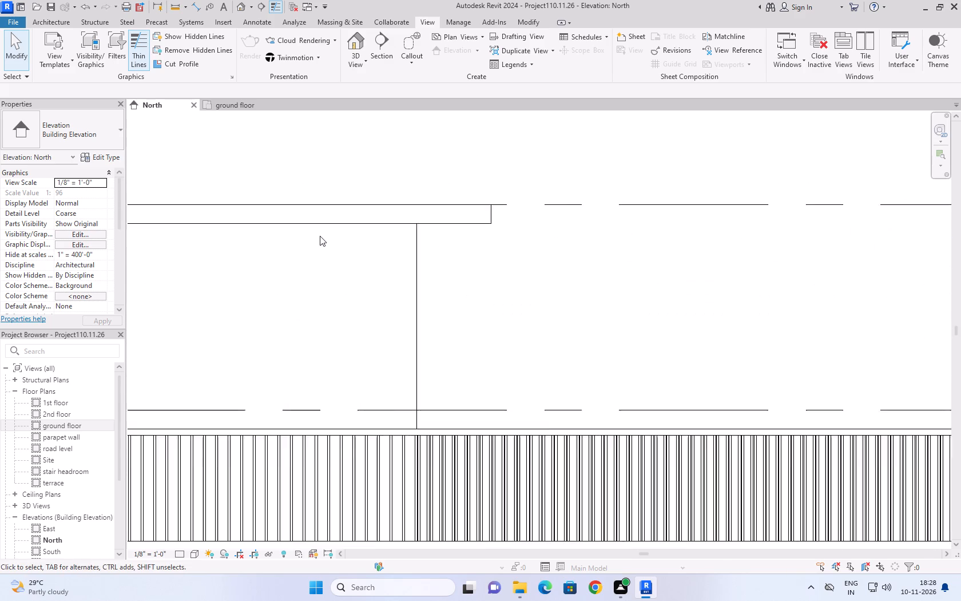
scroll(320, 236, "up", 7)
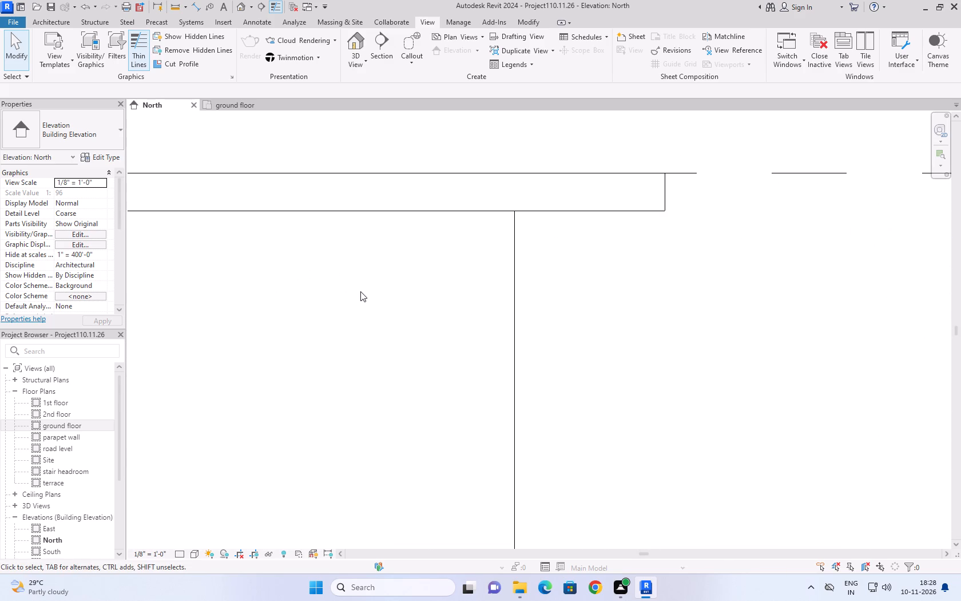
scroll(382, 331, "down", 5)
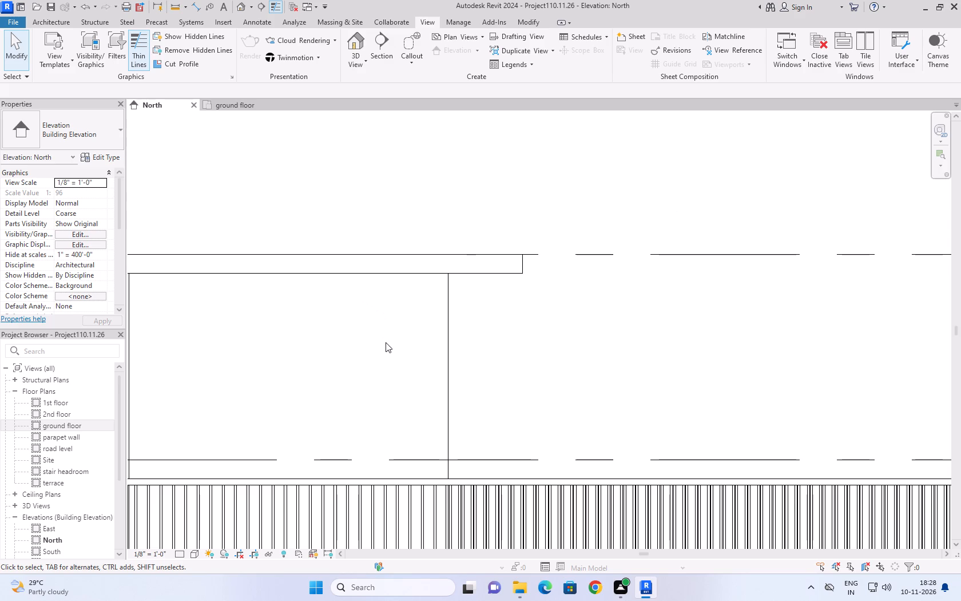
scroll(388, 346, "up", 2)
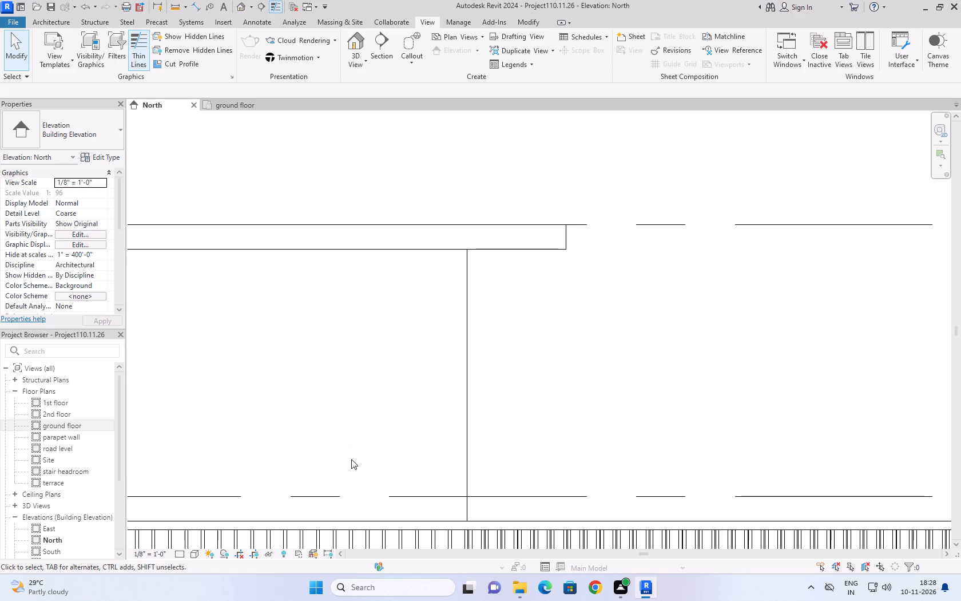
scroll(601, 389, "down", 2)
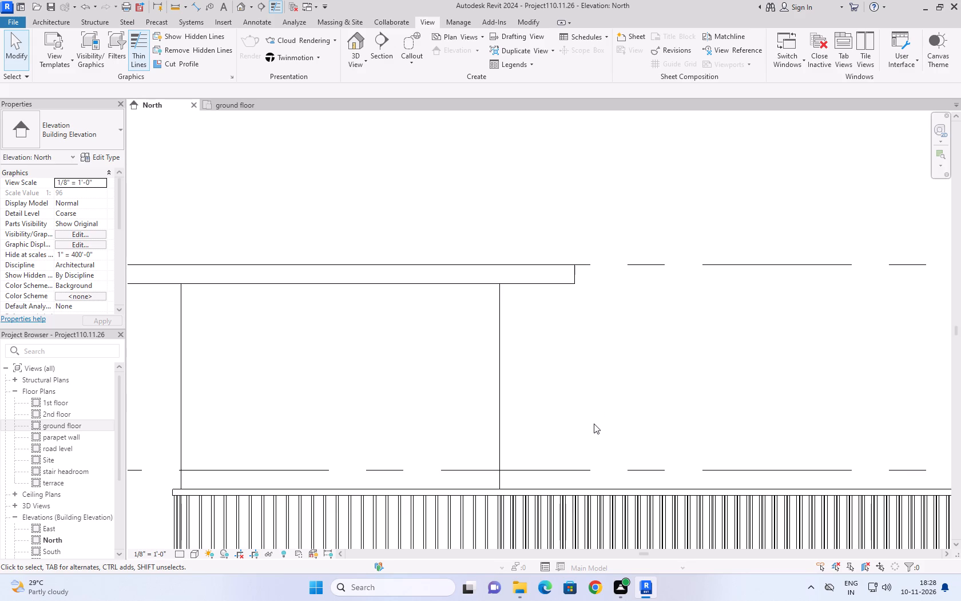
scroll(607, 363, "down", 10)
Switch to the two open Desktop File Explorer windows and close both.
left_click(644, 591)
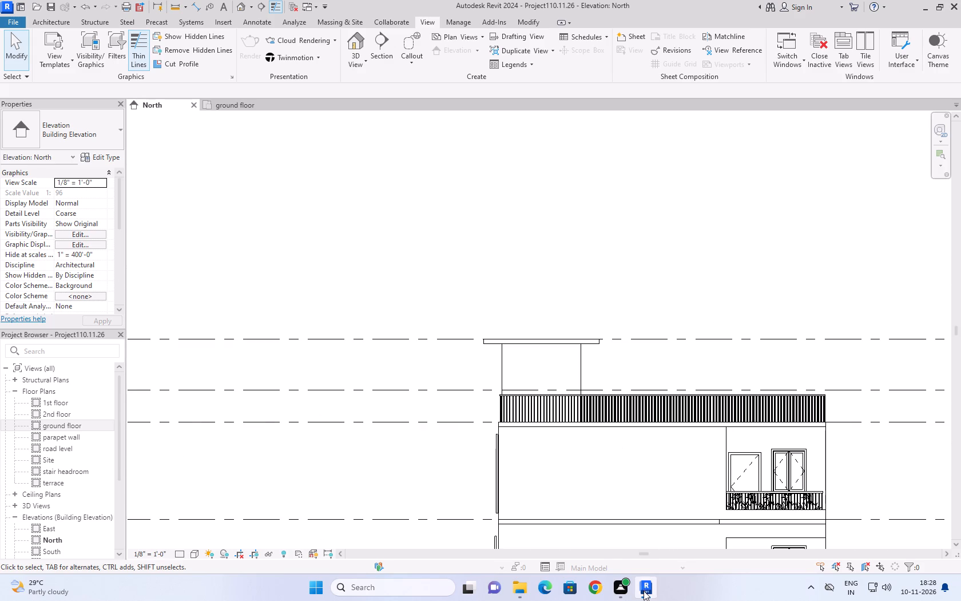
left_click(644, 591)
key("alt+Tab")
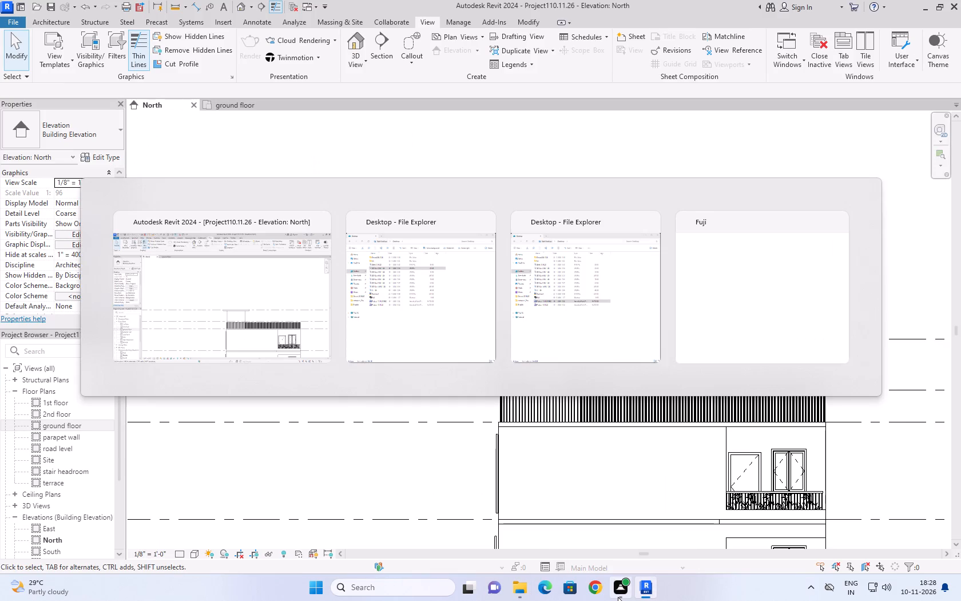
key("alt+Tab")
left_click(665, 0)
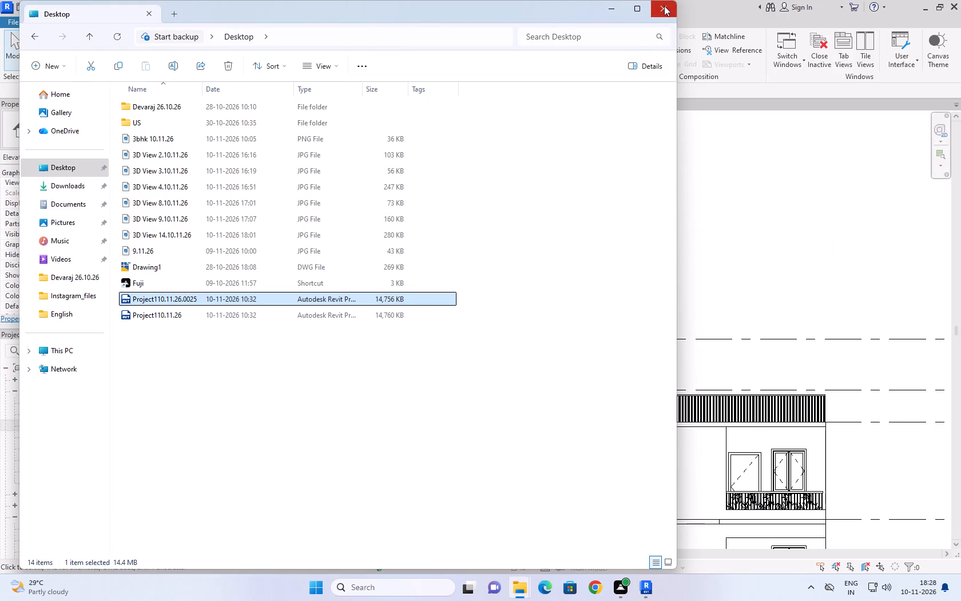
left_click(664, 6)
key("alt+Tab")
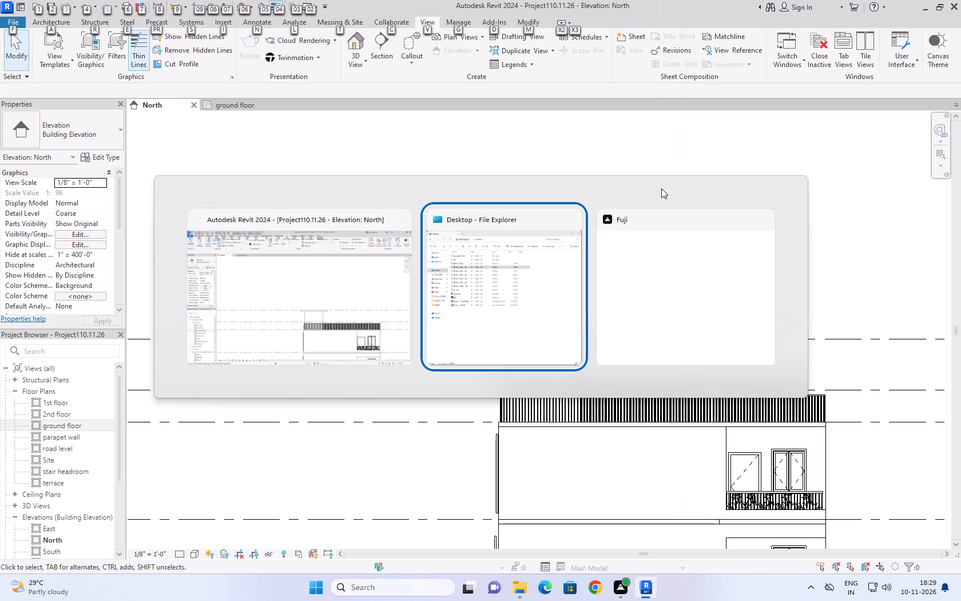
left_click(678, 17)
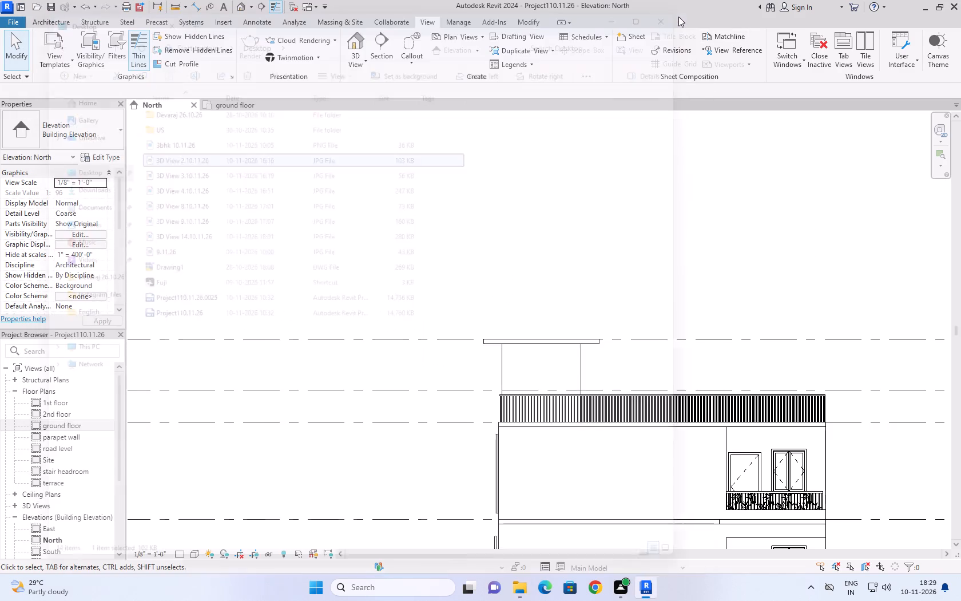
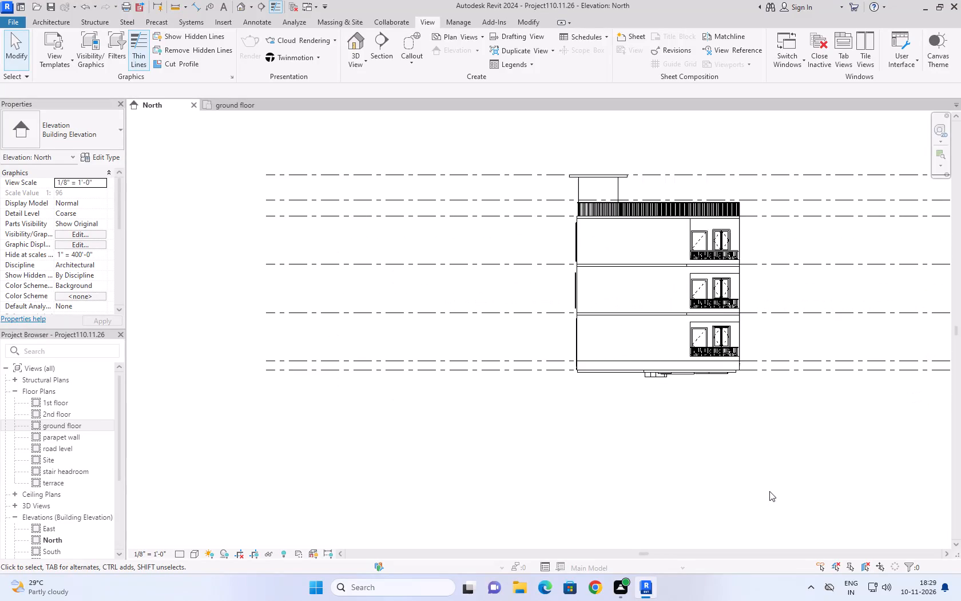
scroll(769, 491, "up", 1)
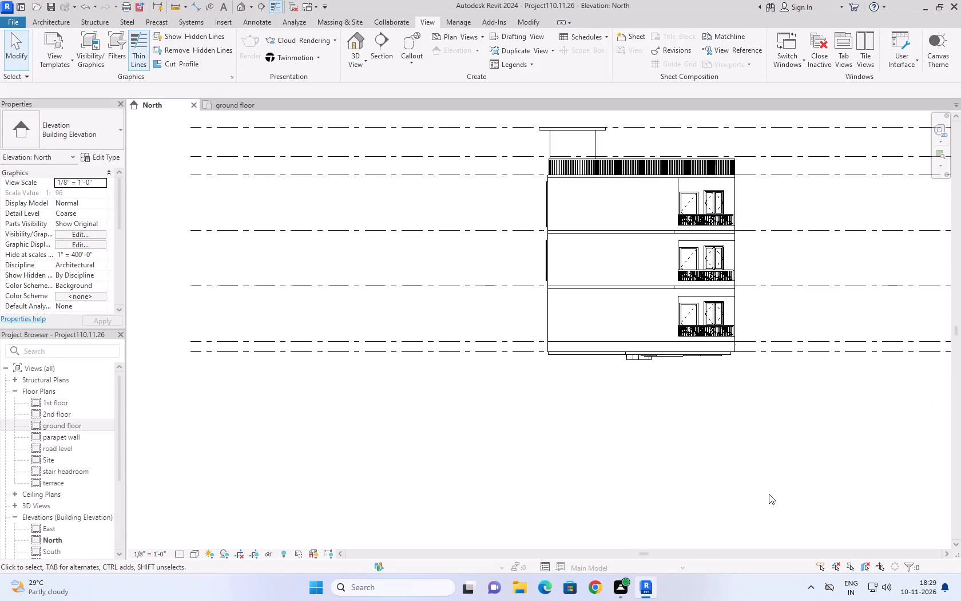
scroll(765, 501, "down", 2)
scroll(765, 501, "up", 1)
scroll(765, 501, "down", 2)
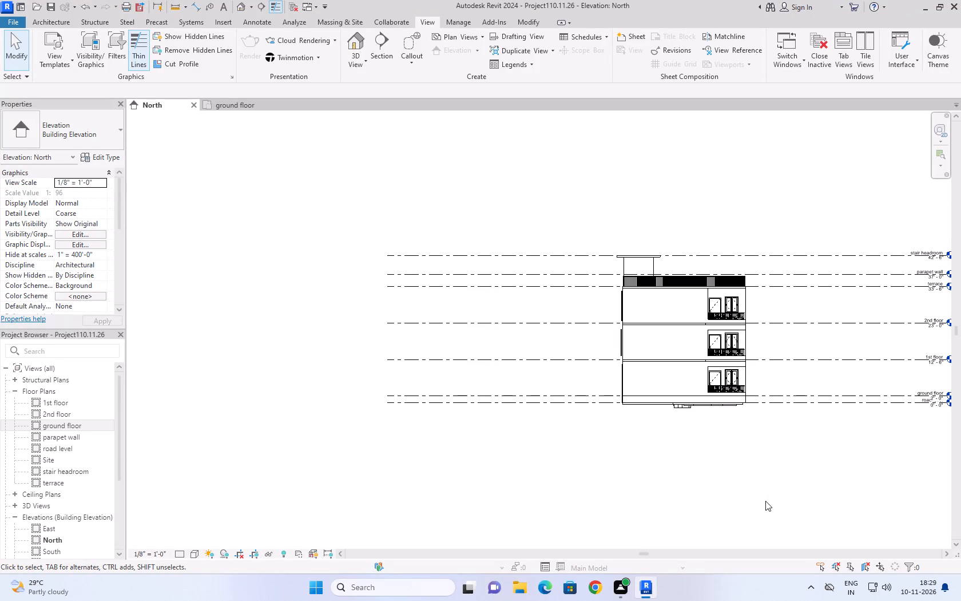
In the ground floor plan, place a perspective camera outside the car-parking corner, aimed diagonally across the house past its opposite corner.
left_click(233, 109)
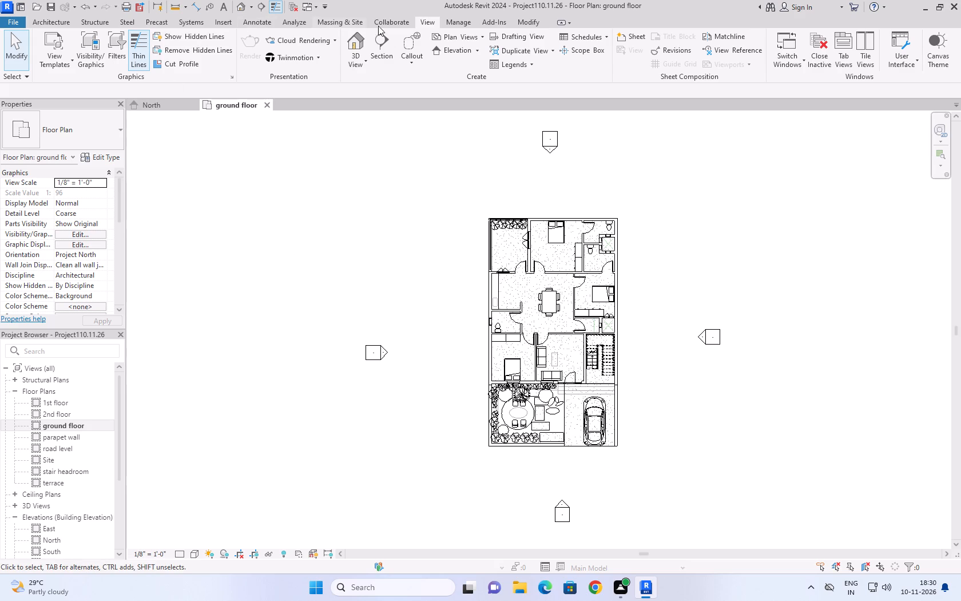
left_click(474, 21)
left_click(434, 17)
left_click(364, 67)
left_click(371, 99)
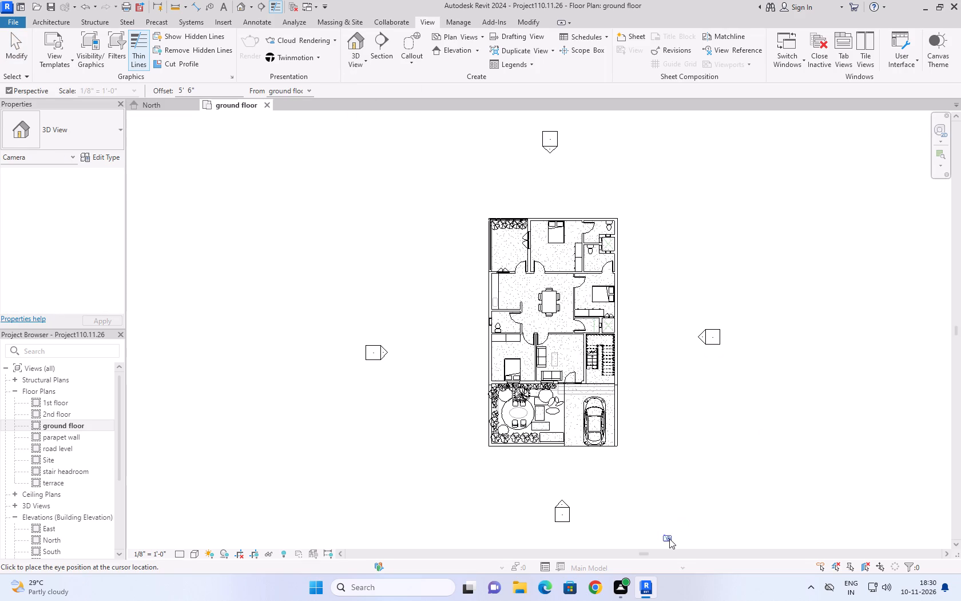
left_click(669, 539)
left_click(459, 157)
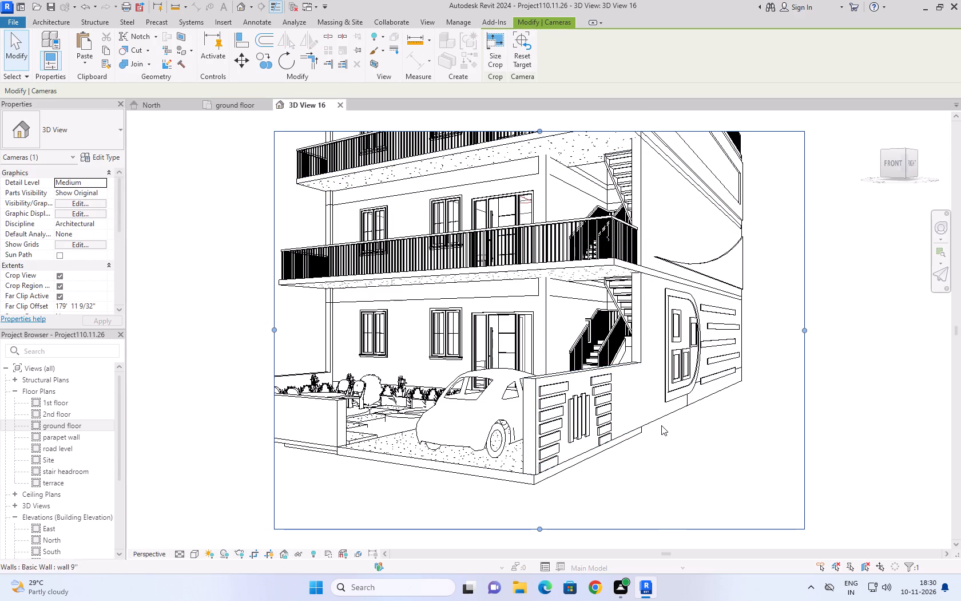
Enlarge the new camera view's crop region to take in the whole house, from the front garden wall to the stair headroom roof.
scroll(666, 427, "down", 3)
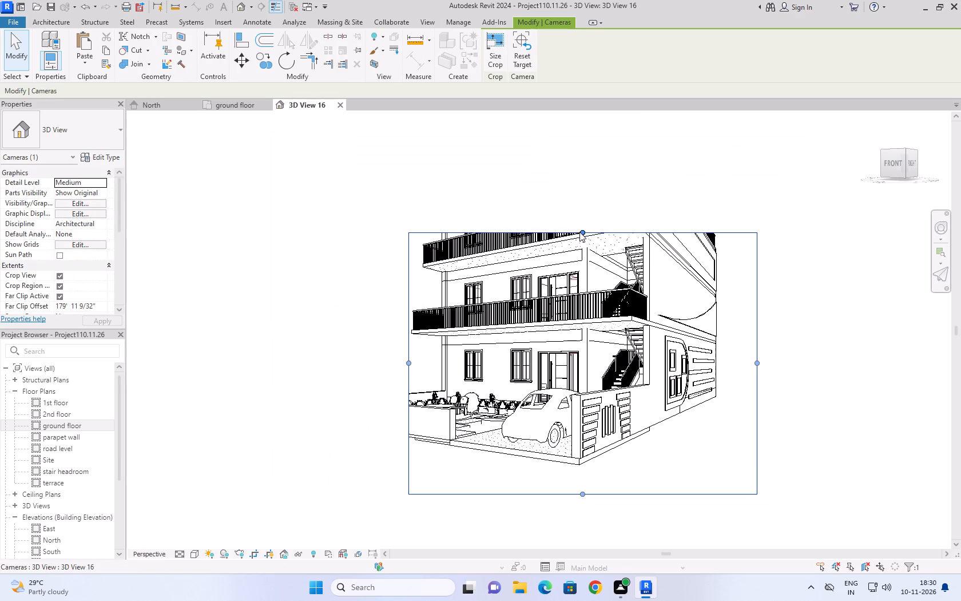
left_click_drag(582, 231, 582, 120)
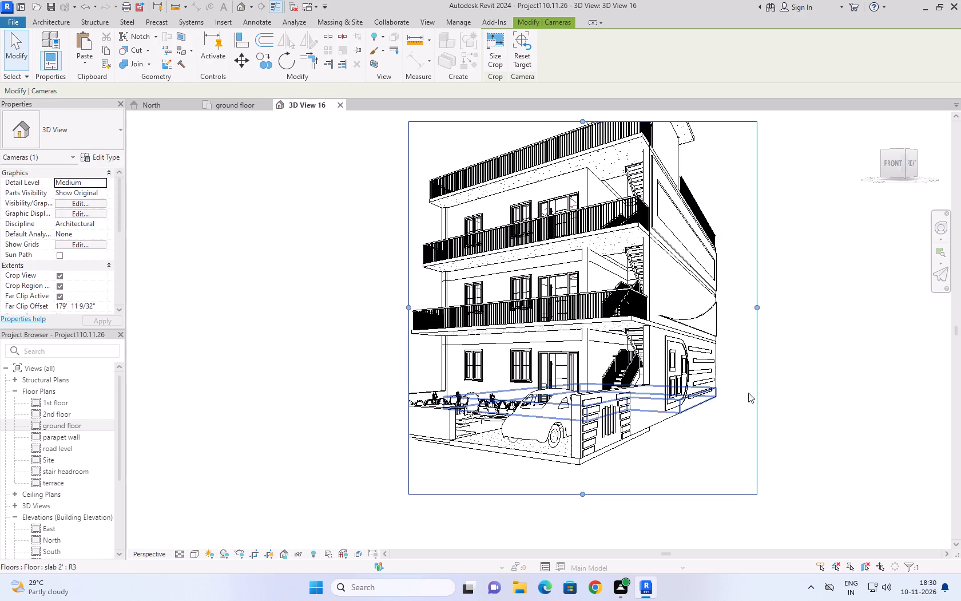
left_click_drag(759, 310, 839, 311)
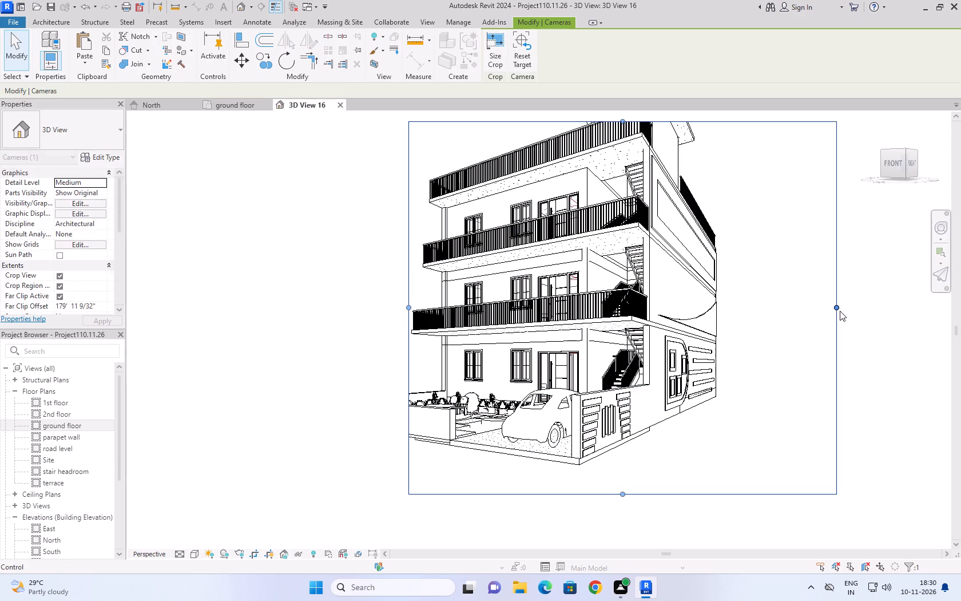
left_click_drag(838, 307, 777, 311)
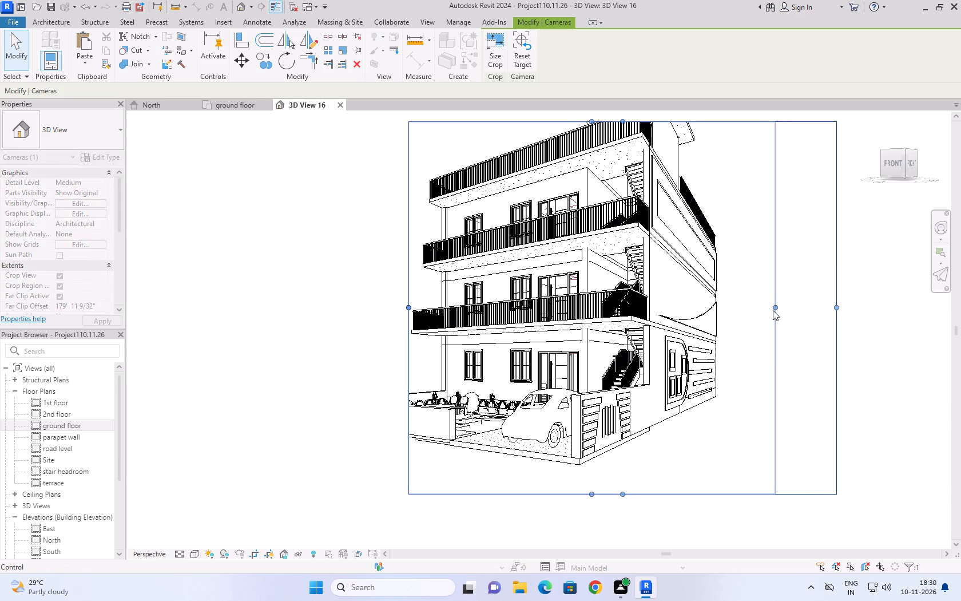
scroll(636, 204, "down", 5)
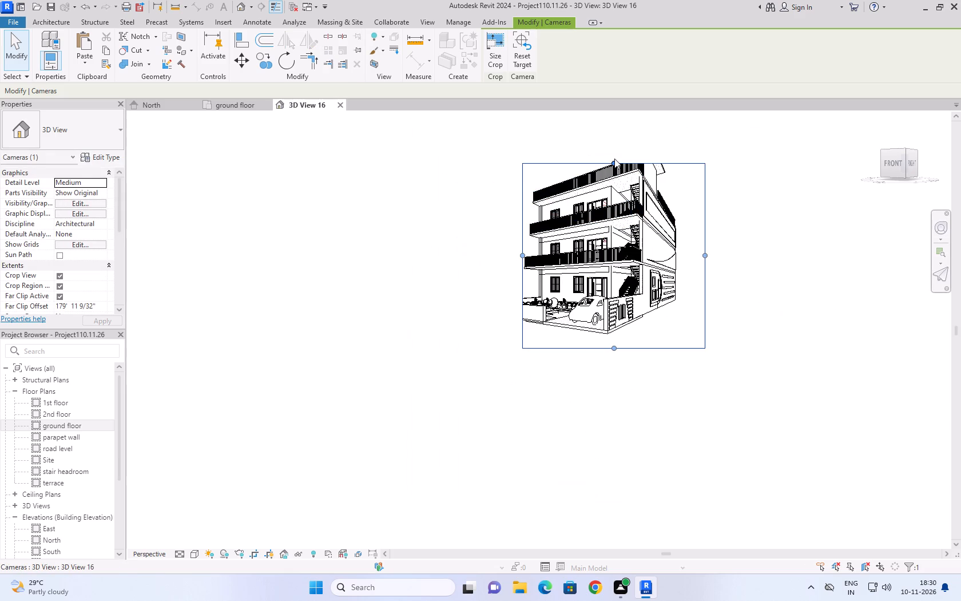
left_click_drag(614, 162, 604, 115)
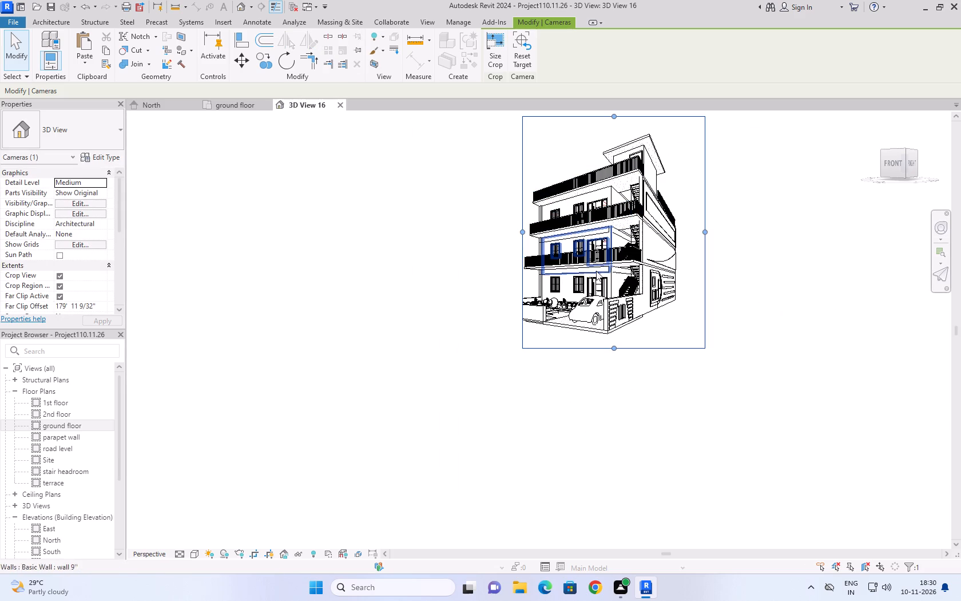
left_click_drag(520, 228, 475, 231)
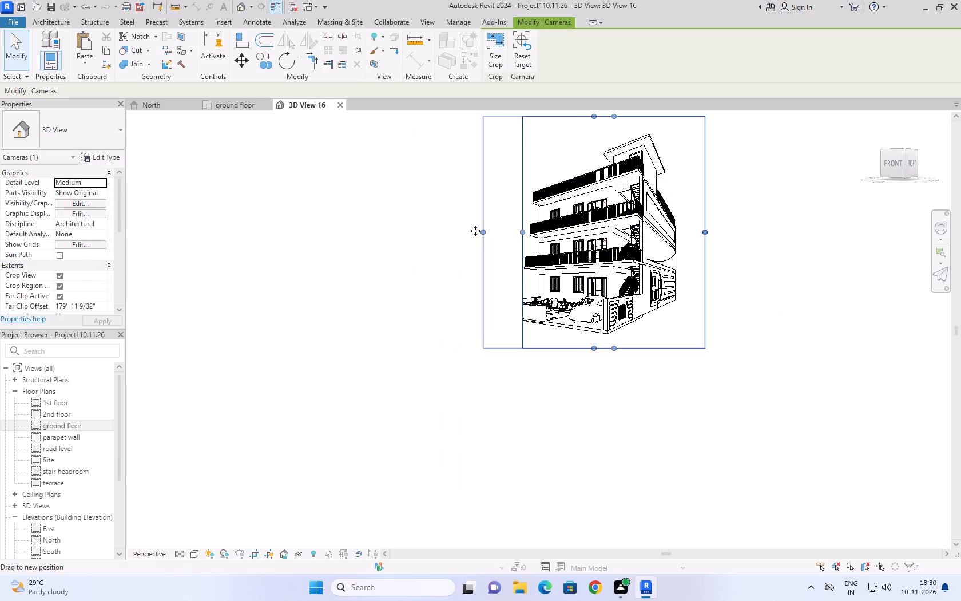
left_click_drag(475, 231, 466, 235)
middle_click_drag(529, 358, 528, 488)
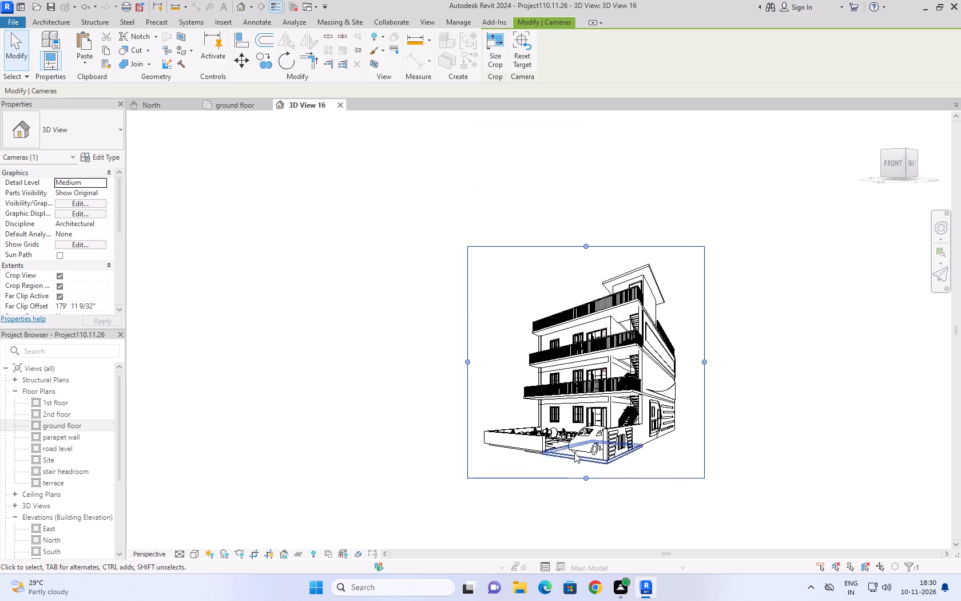
Orbit the camera to a raised view of the house's front and right sides, extending the crop region below and beside the building.
right_click_drag(690, 330, 690, 363, "shift")
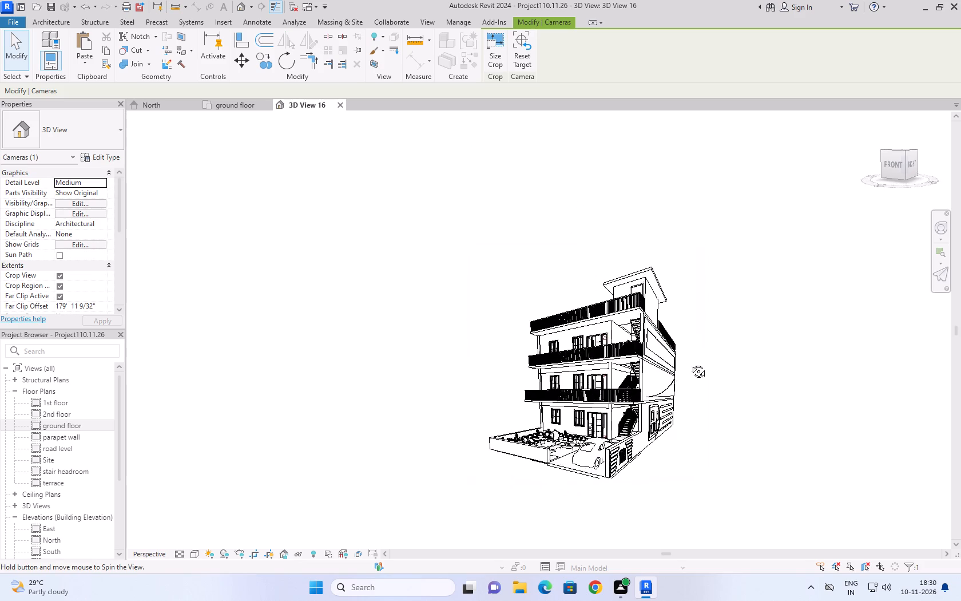
right_click_drag(690, 363, 648, 400, "shift")
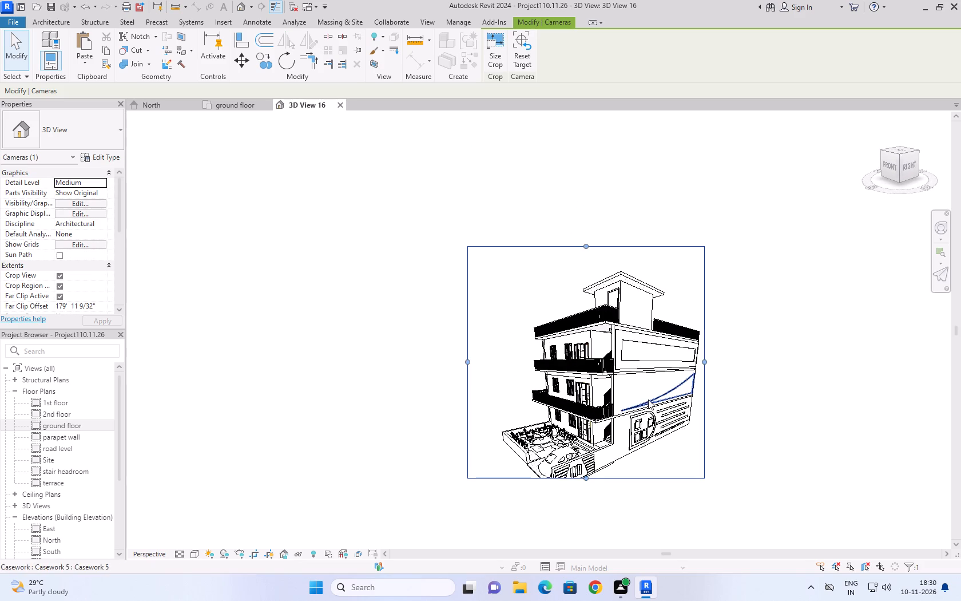
left_click_drag(583, 480, 589, 520)
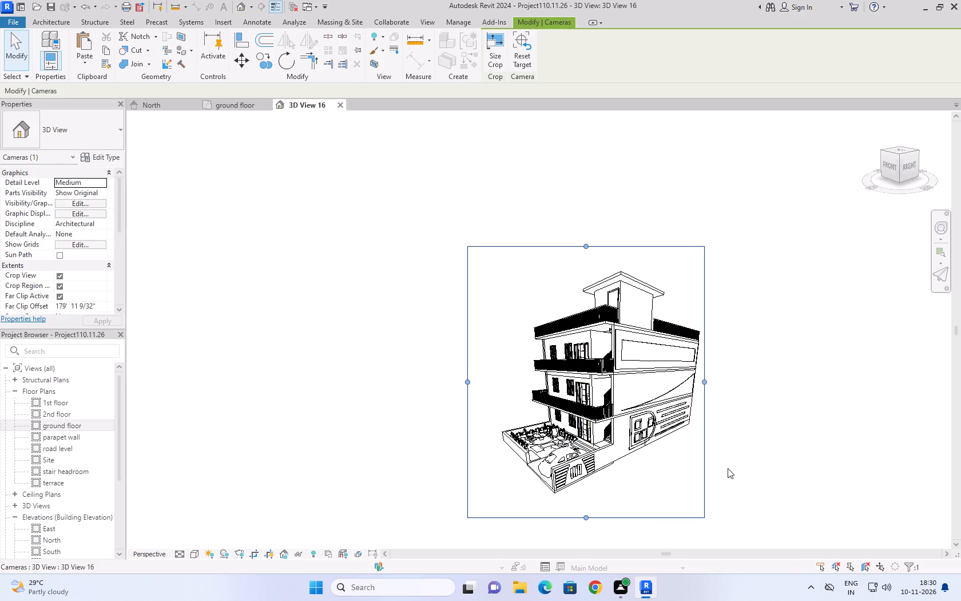
left_click_drag(703, 382, 718, 379)
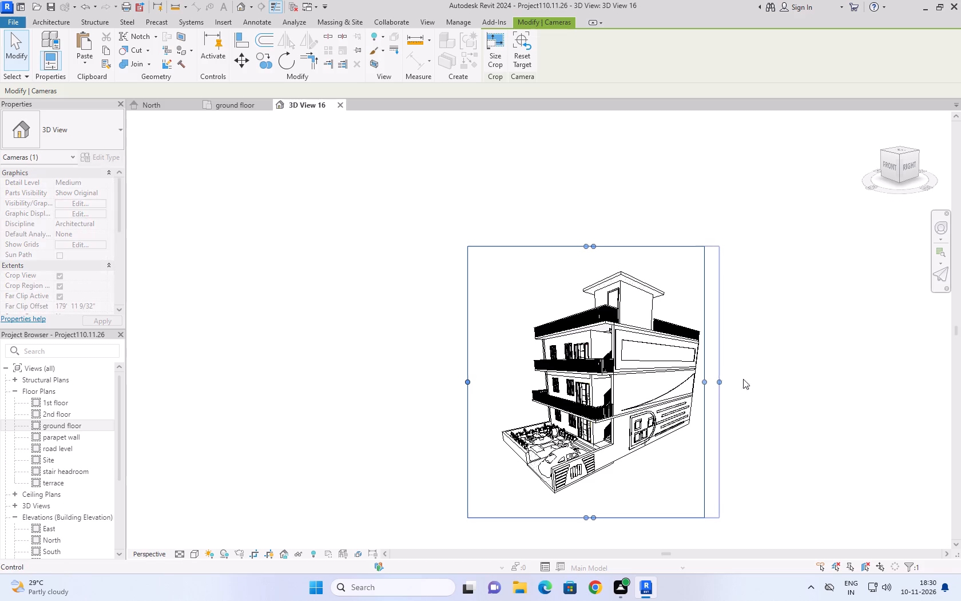
left_click(795, 361)
scroll(636, 453, "up", 4)
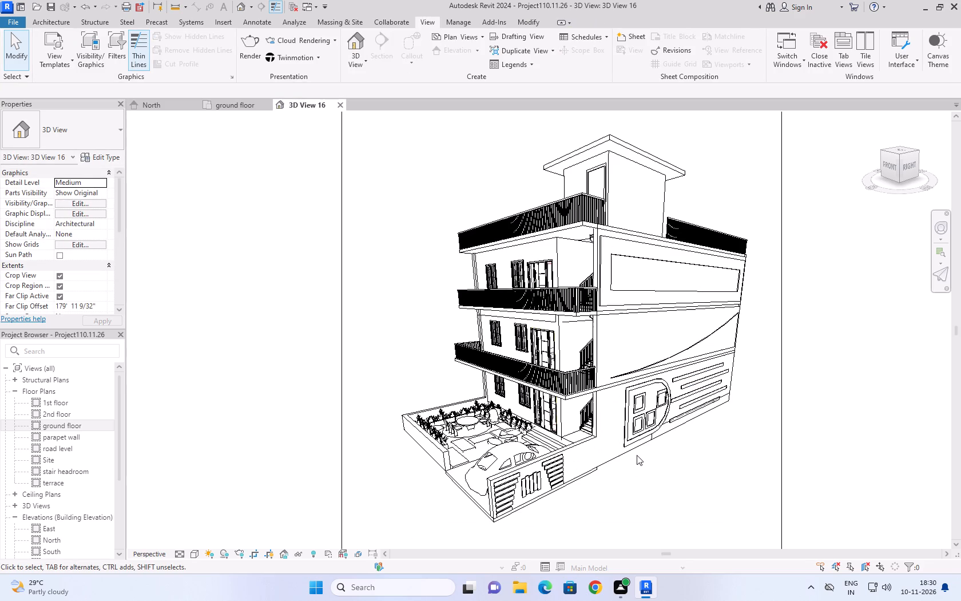
scroll(670, 460, "up", 1)
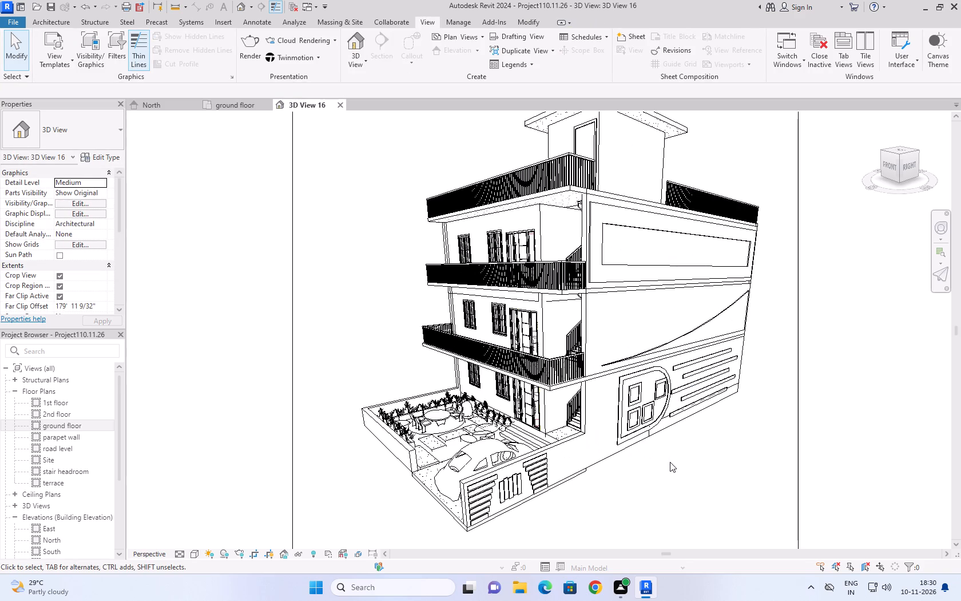
right_click_drag(650, 461, 669, 455, "shift")
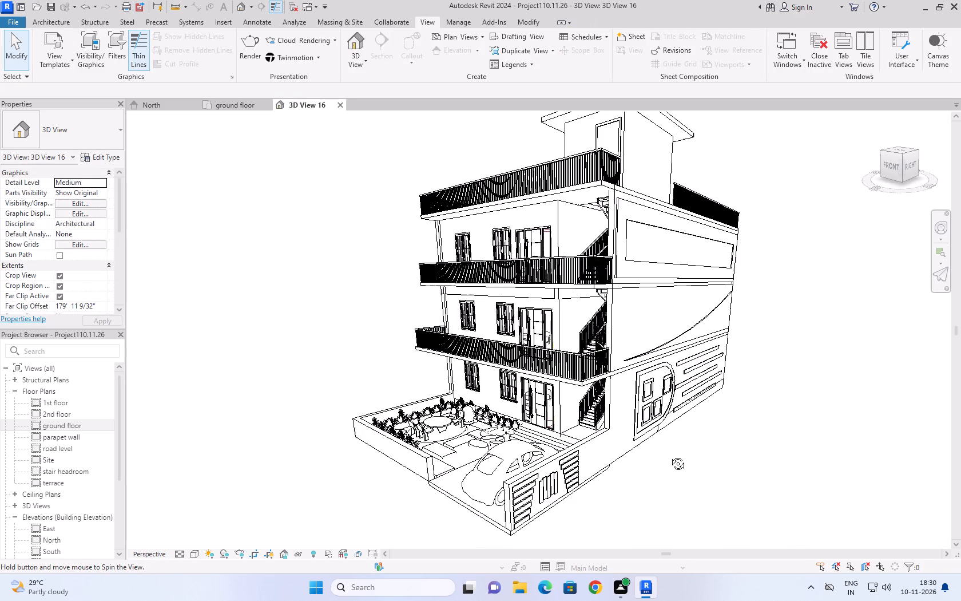
right_click_drag(669, 455, 677, 454, "shift")
scroll(677, 454, "down", 2)
scroll(677, 454, "up", 1)
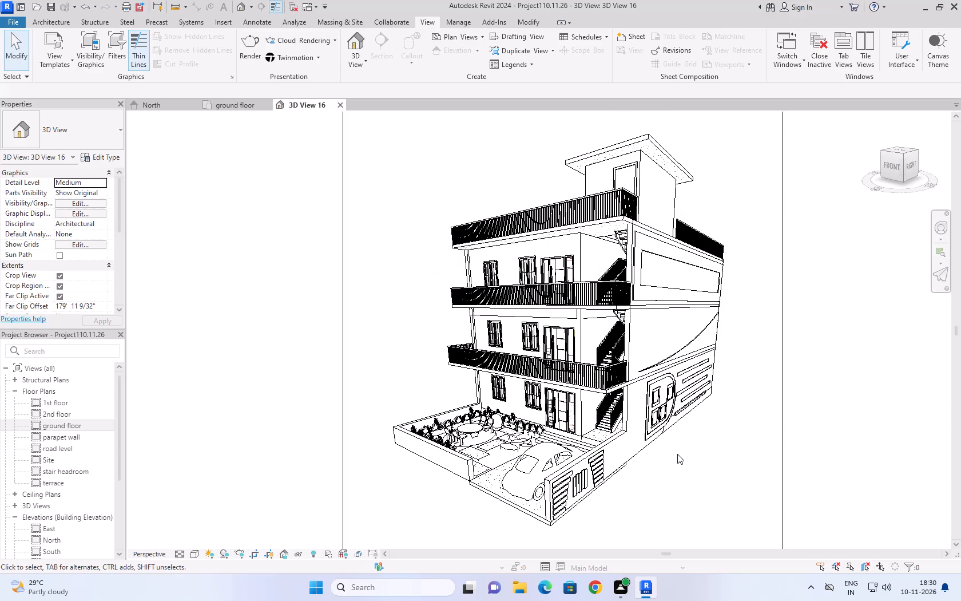
Render the camera view at Medium quality with the output resolution set to Printer, 300 DPI.
type("rr")
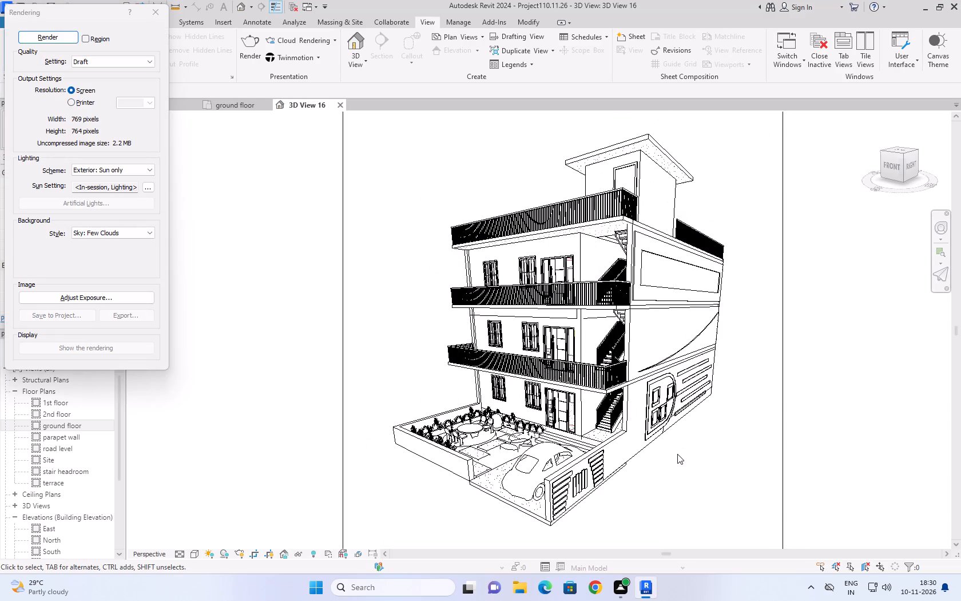
left_click(101, 61)
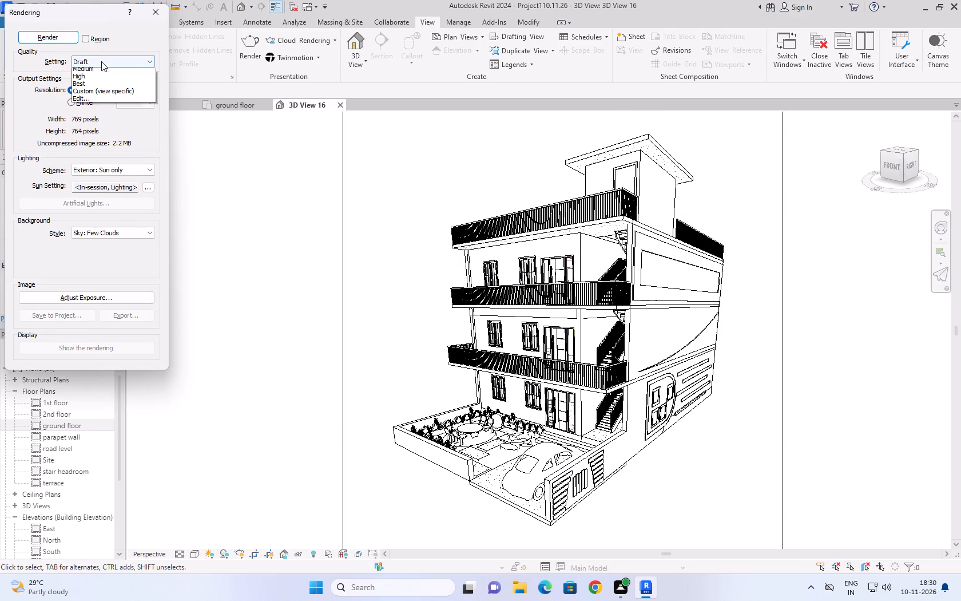
left_click(98, 82)
left_click(92, 102)
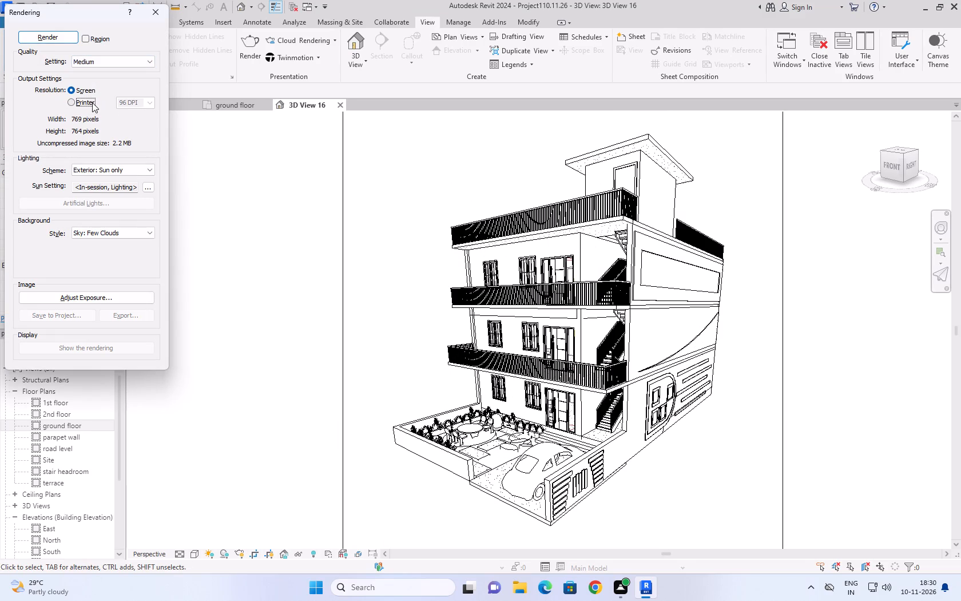
left_click(149, 106)
left_click(141, 125)
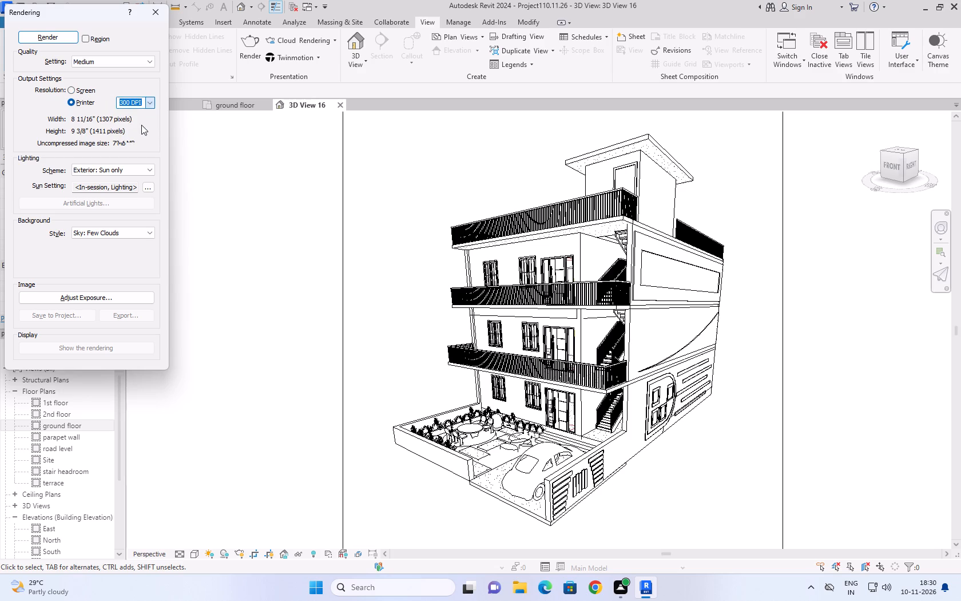
left_click(54, 39)
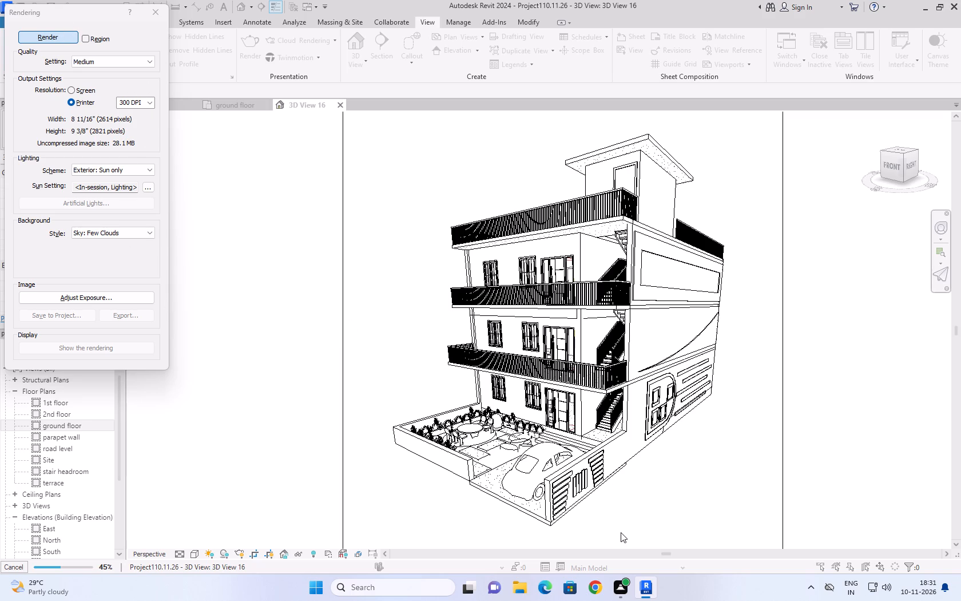
left_click(60, 34)
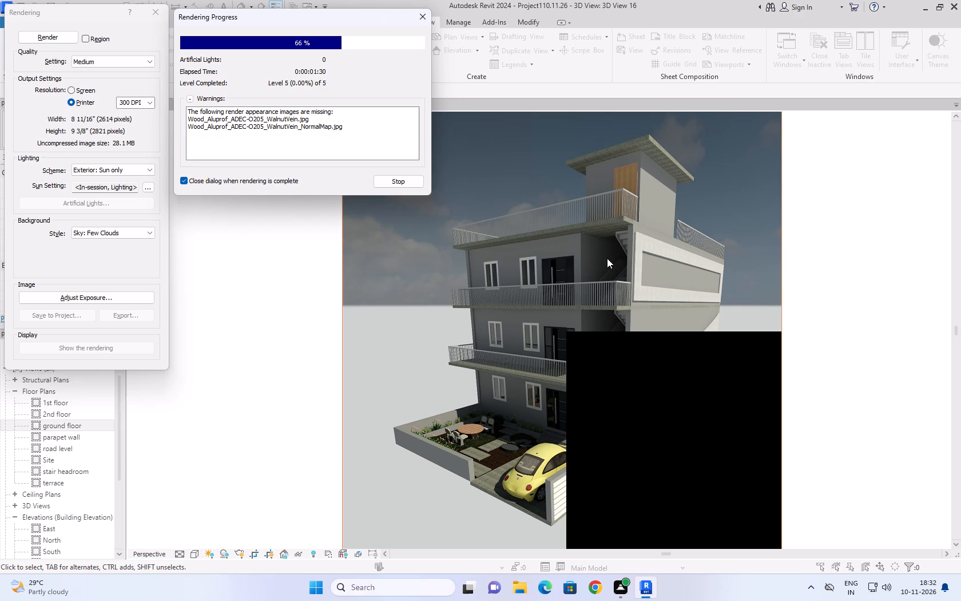
left_click_drag(346, 14, 348, 37)
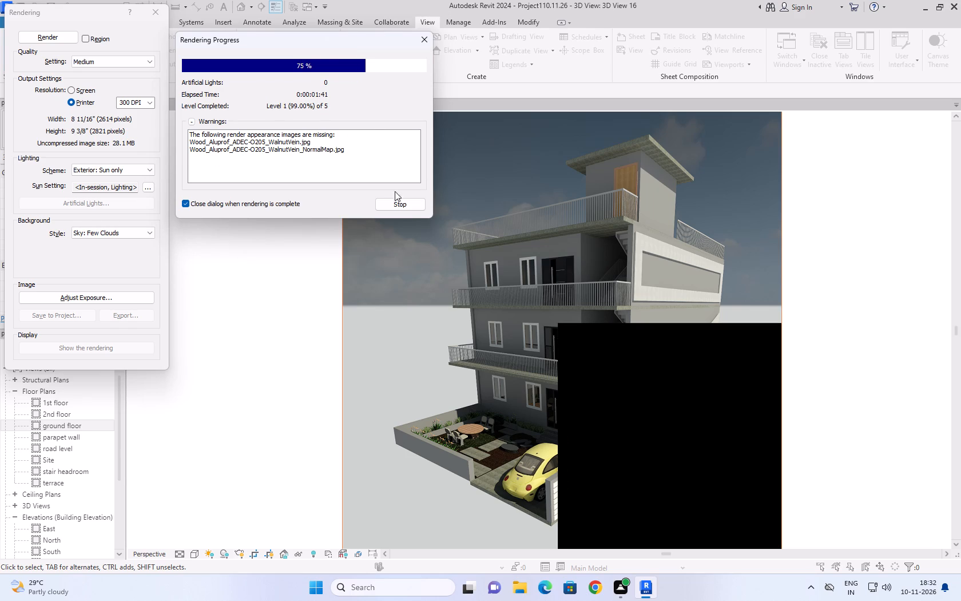
left_click_drag(296, 40, 295, 18)
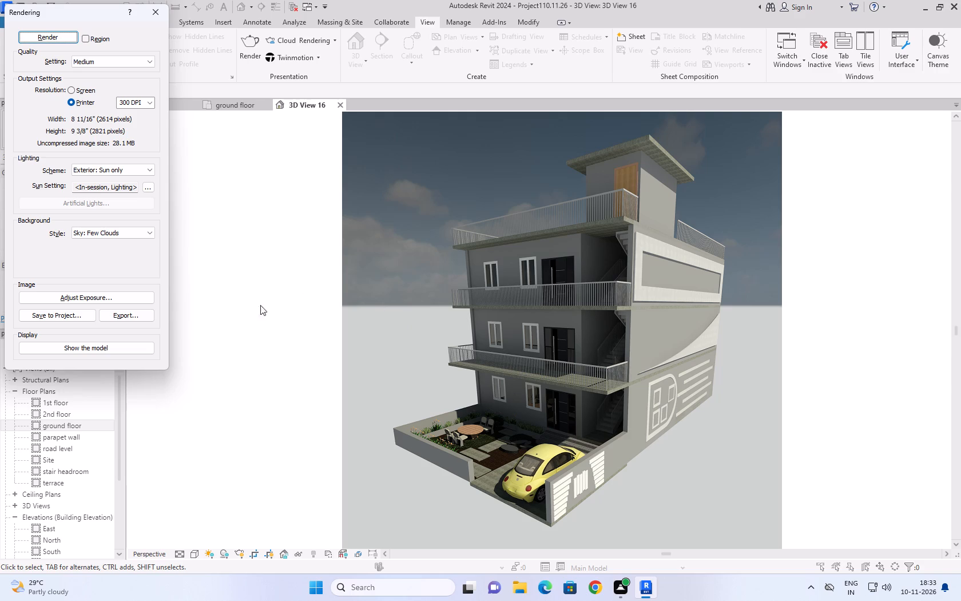
Export the rendering to the Desktop as a JPEG named 3D View 16.10.11.26 and close the rendering settings.
left_click(133, 315)
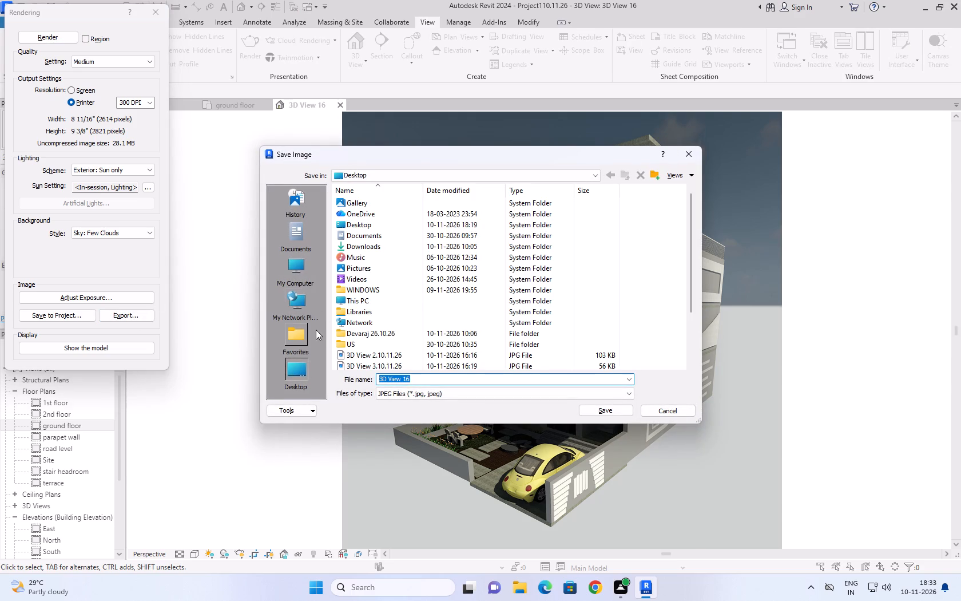
left_click(303, 371)
left_click(467, 375)
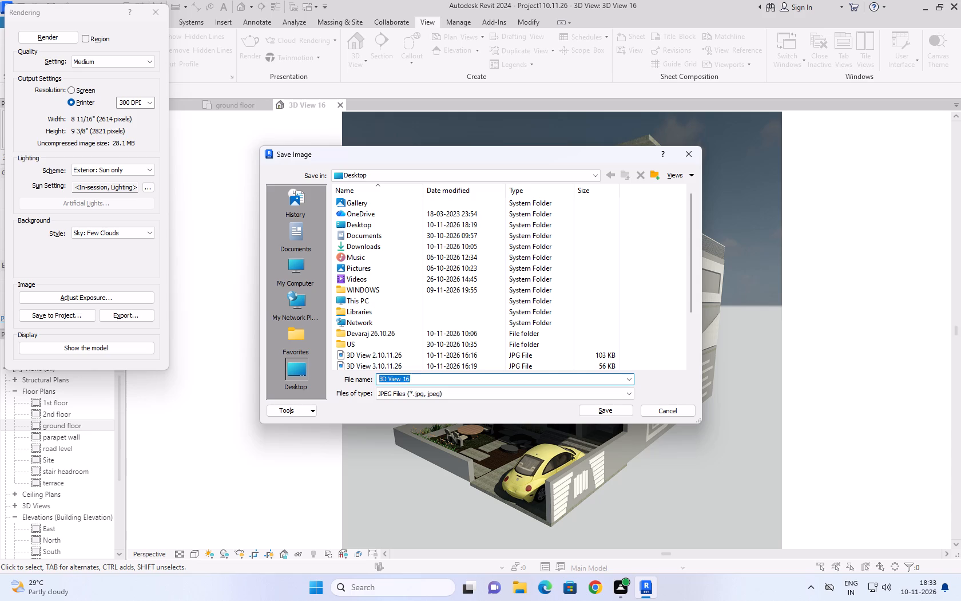
left_click(467, 375)
double_click(467, 375)
key("period")
type("10.11.26")
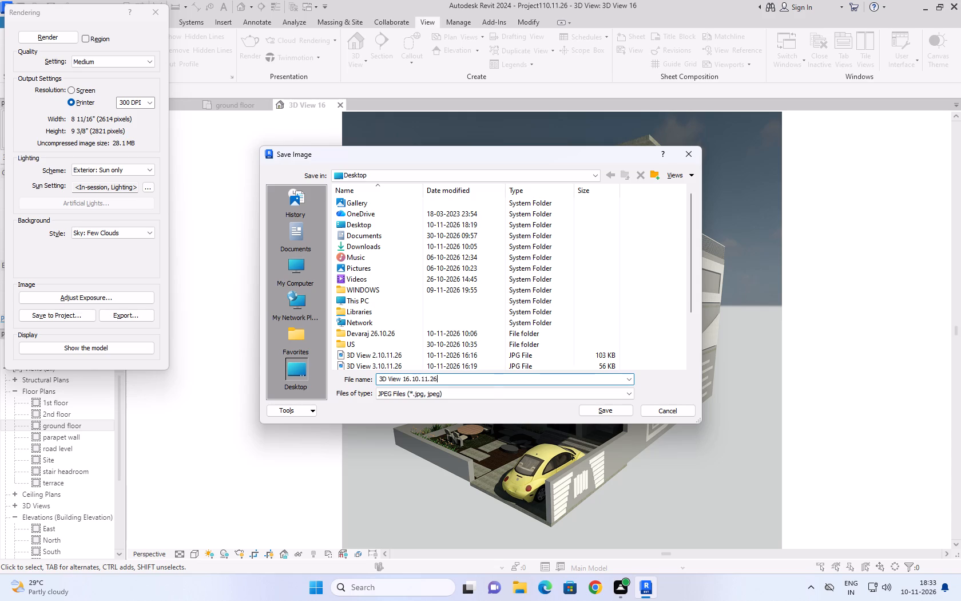
left_click(598, 405)
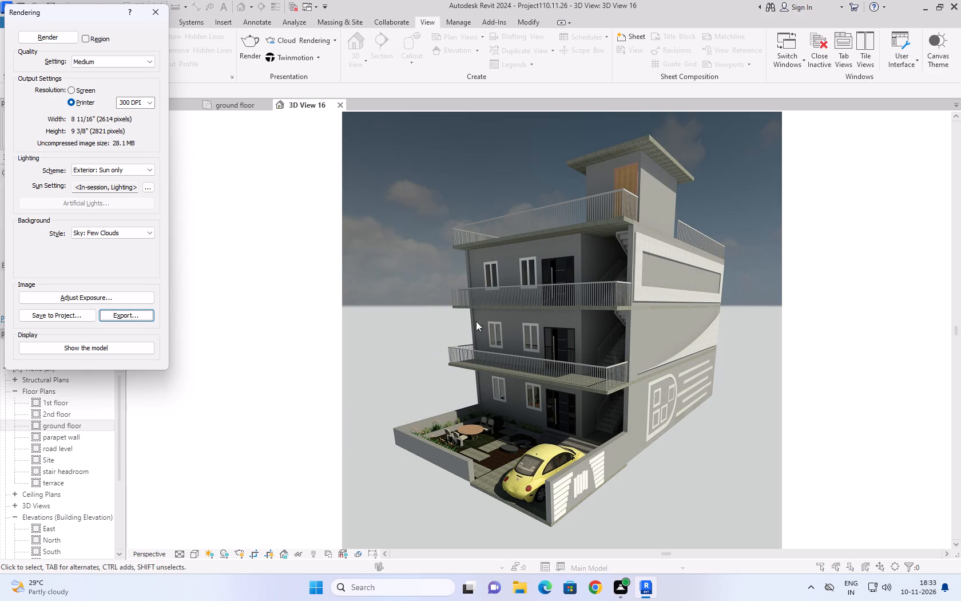
left_click(152, 13)
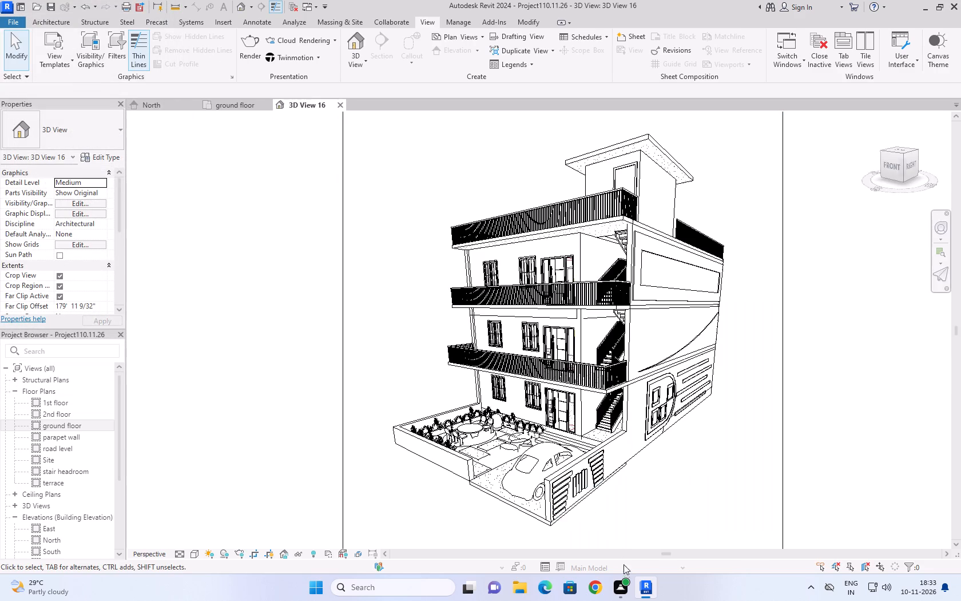
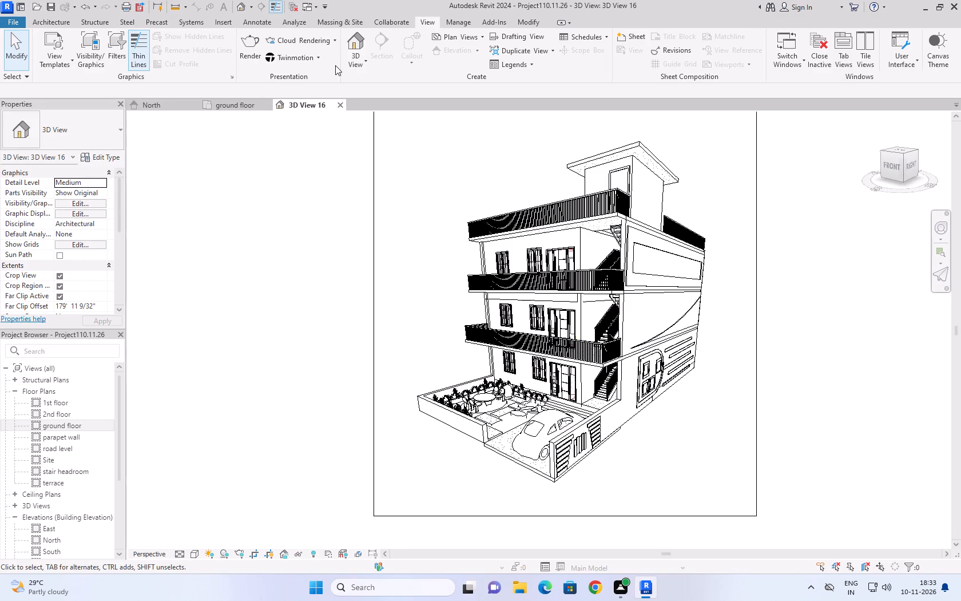
Switch to the ground floor plan and examine the dining table with chairs in the central hall, including its type and placement.
left_click(245, 104)
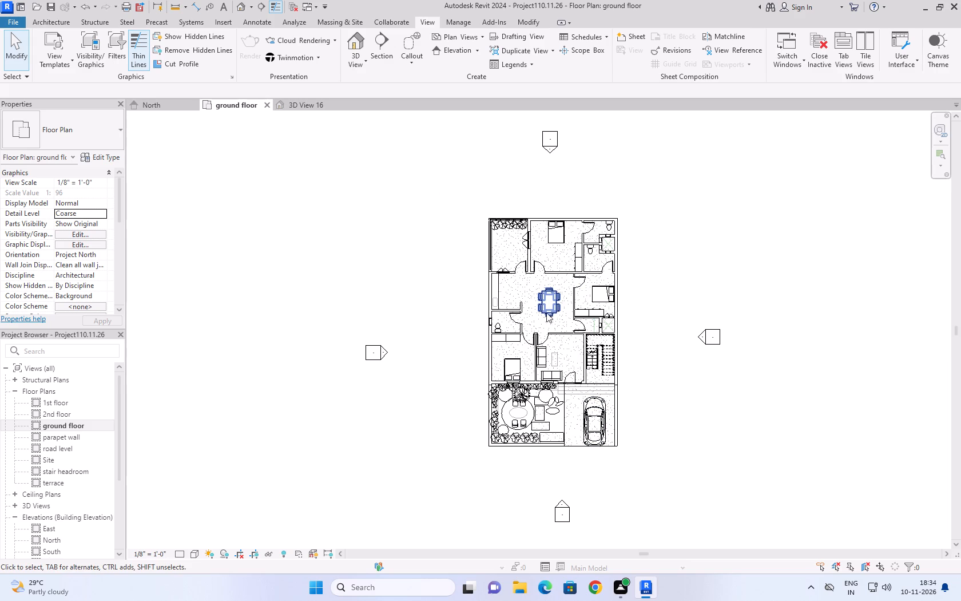
scroll(543, 299, "up", 8)
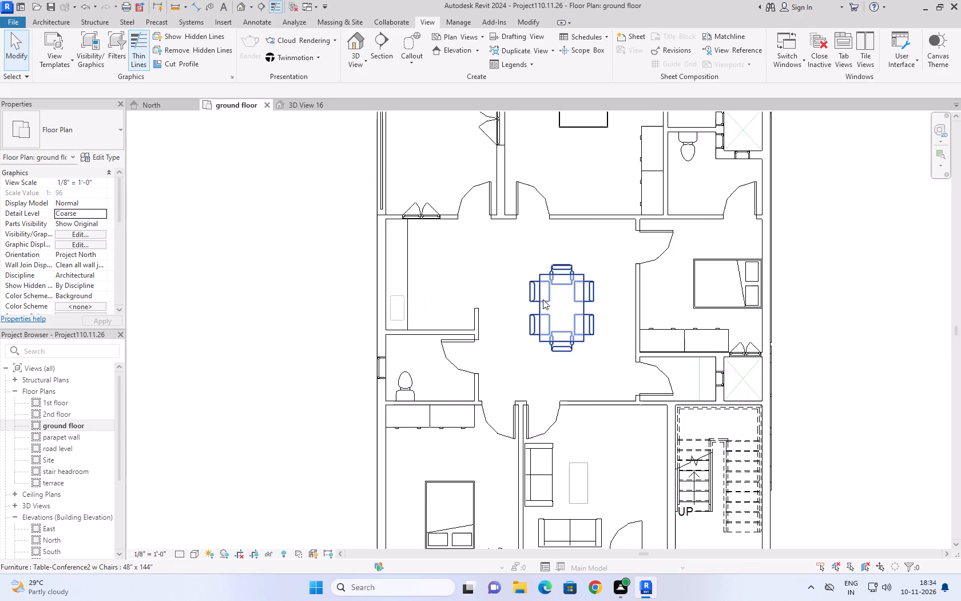
scroll(543, 299, "up", 12)
scroll(543, 299, "down", 4)
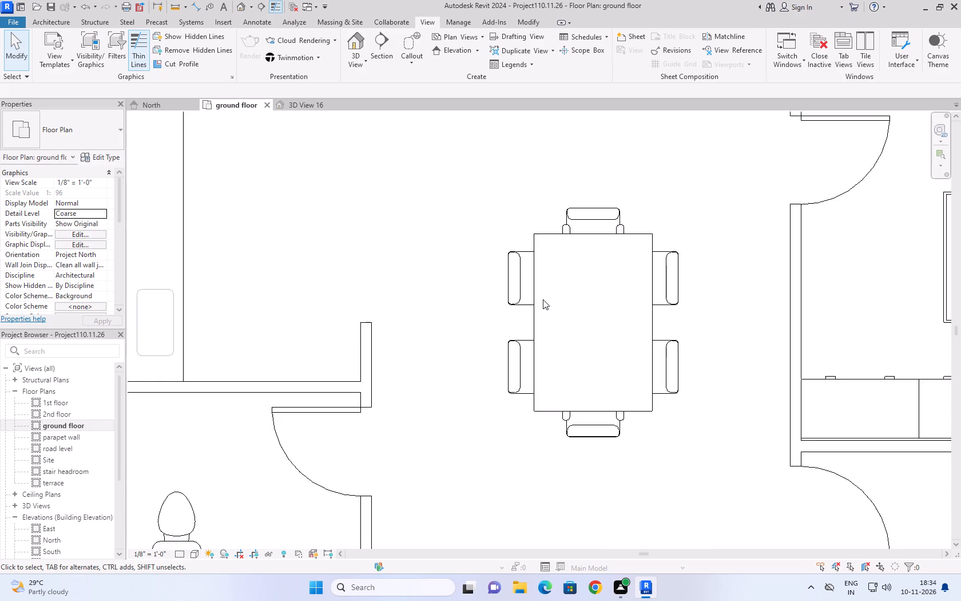
scroll(543, 299, "down", 9)
scroll(558, 280, "up", 7)
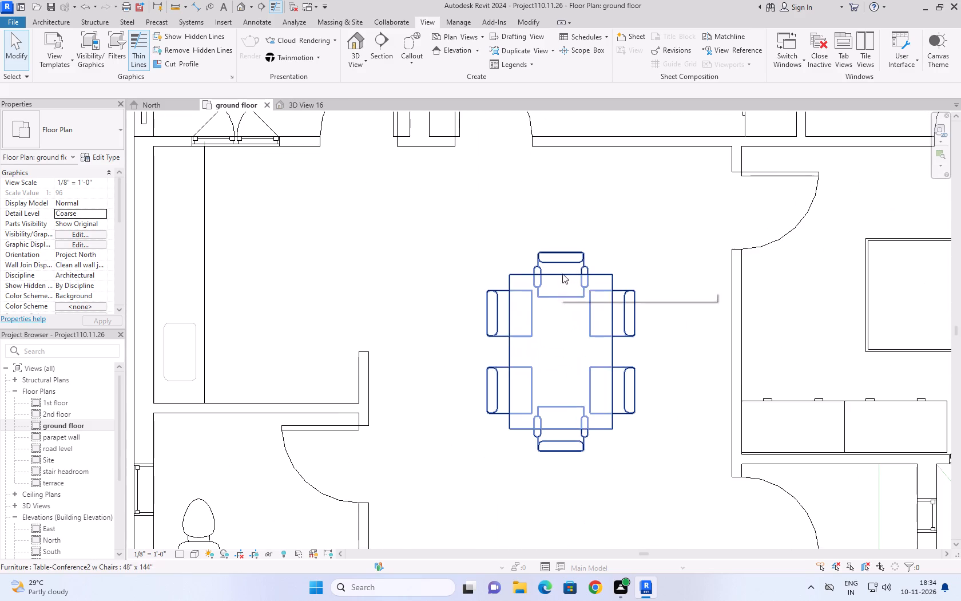
left_click(575, 263)
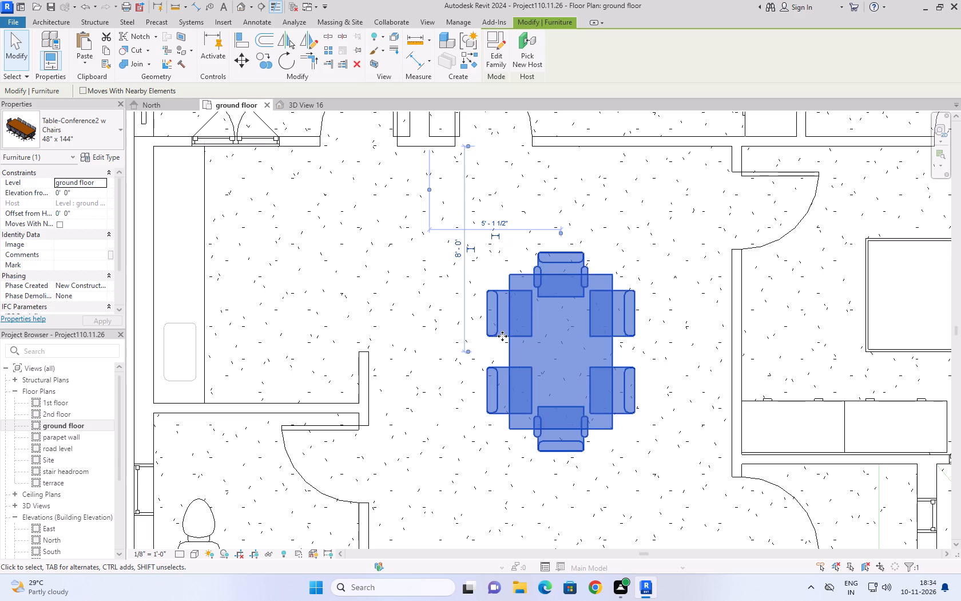
scroll(387, 347, "down", 5)
left_click(182, 292)
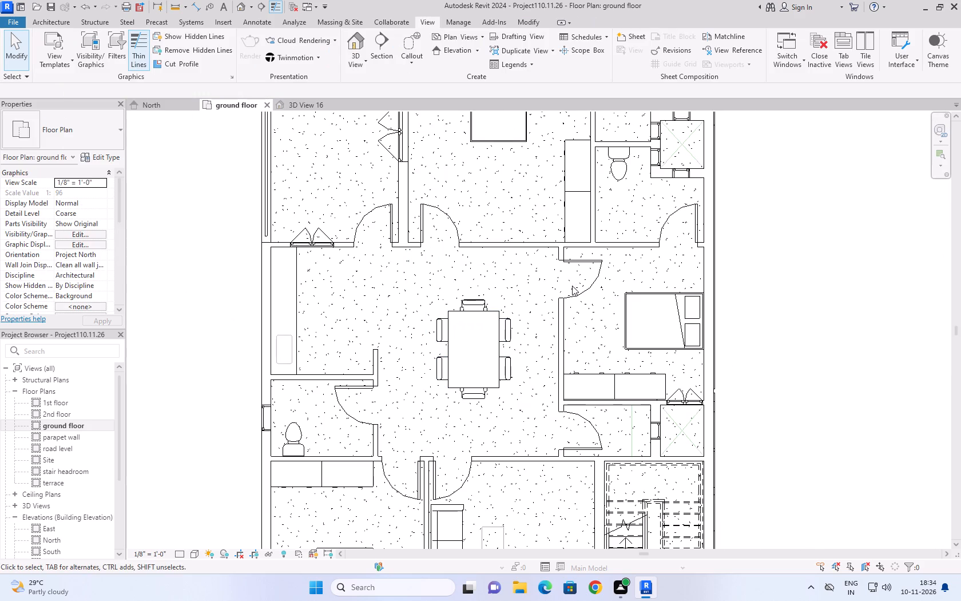
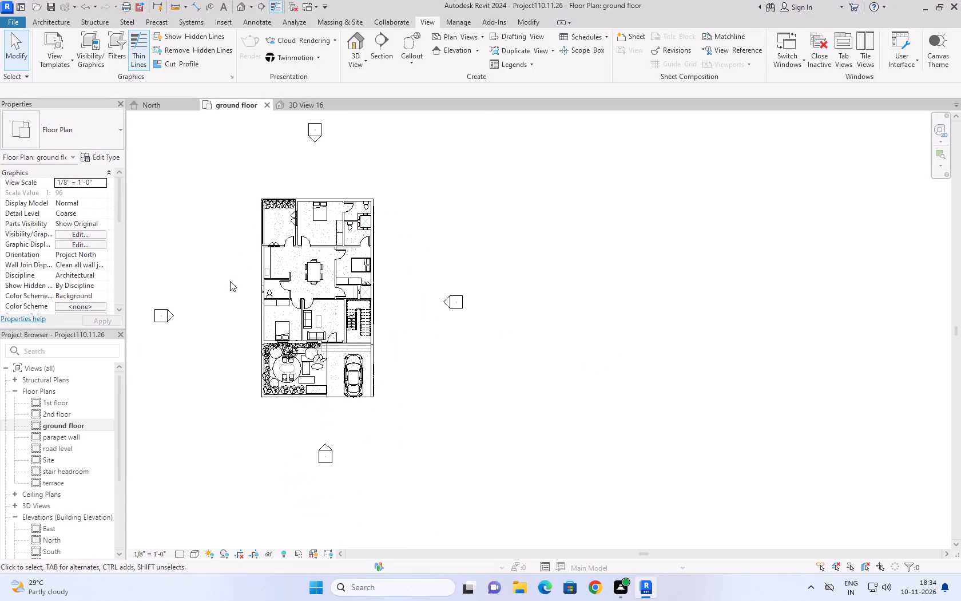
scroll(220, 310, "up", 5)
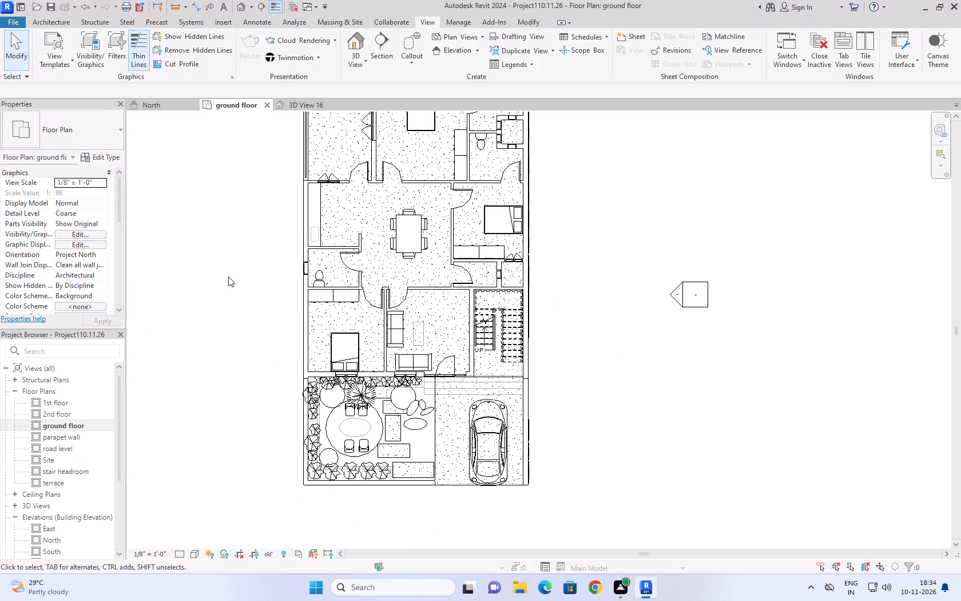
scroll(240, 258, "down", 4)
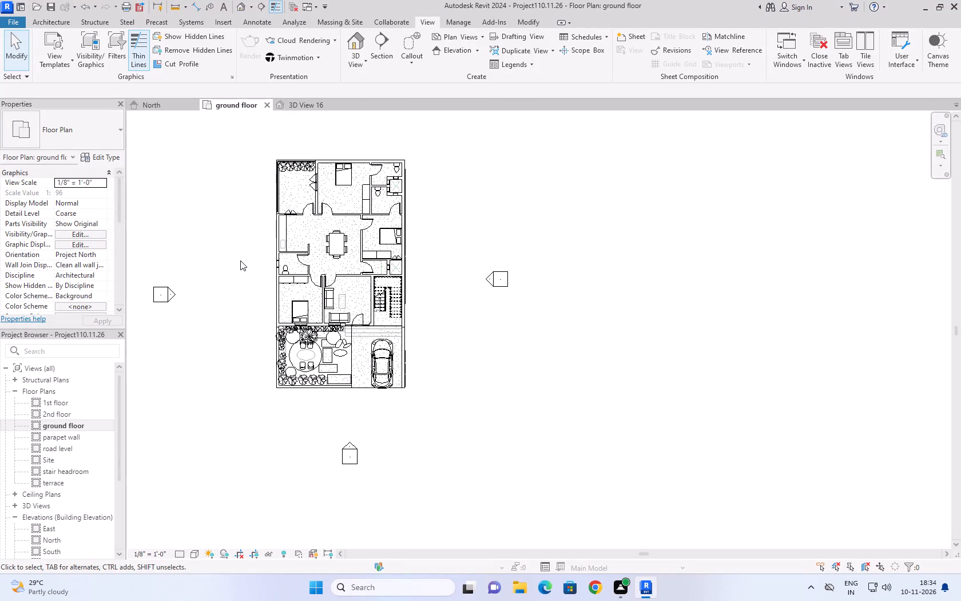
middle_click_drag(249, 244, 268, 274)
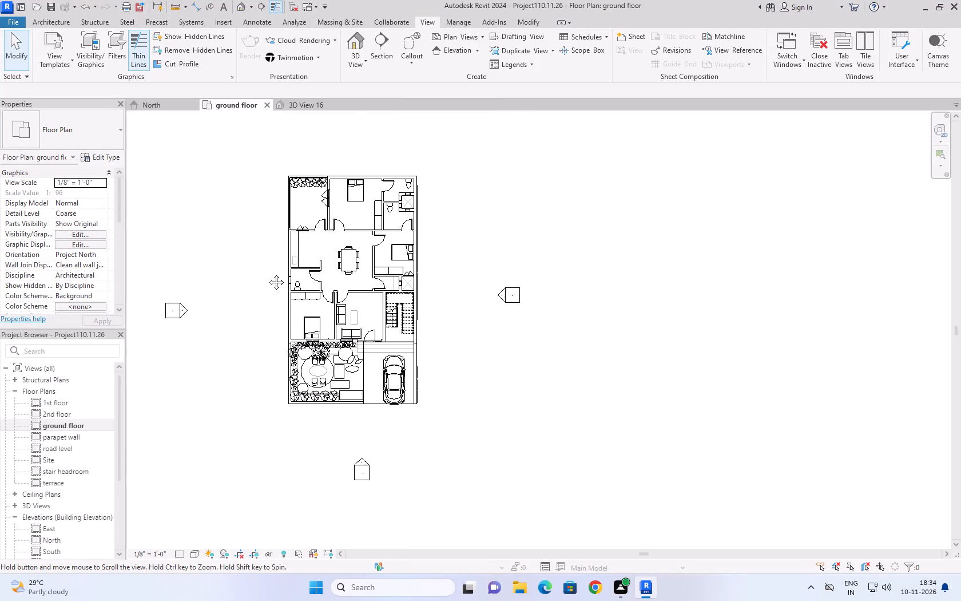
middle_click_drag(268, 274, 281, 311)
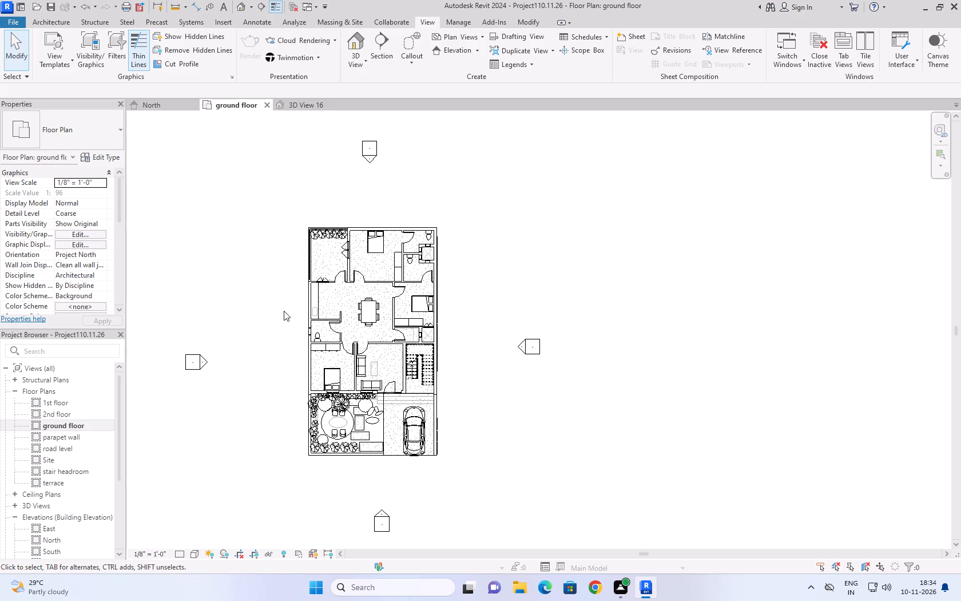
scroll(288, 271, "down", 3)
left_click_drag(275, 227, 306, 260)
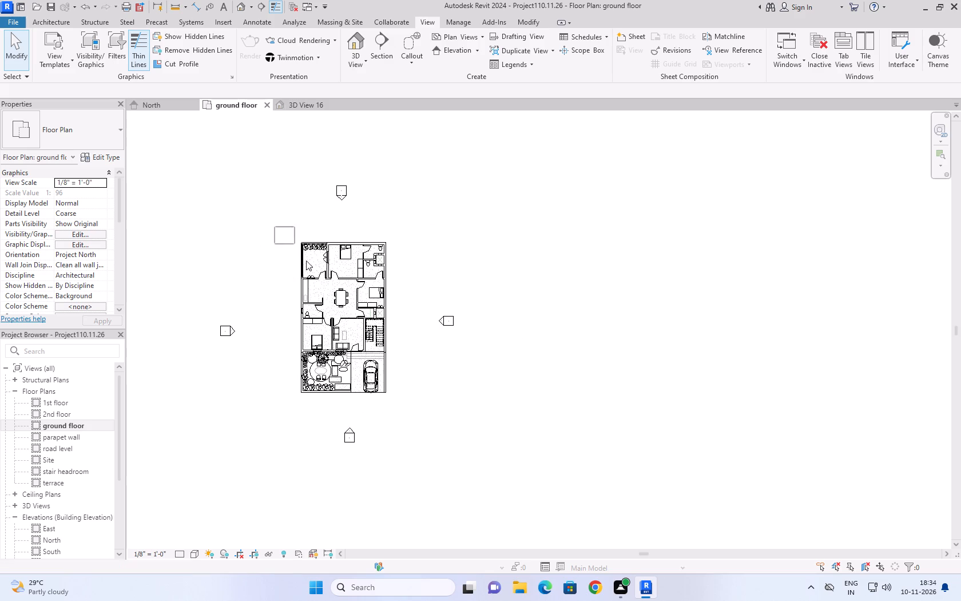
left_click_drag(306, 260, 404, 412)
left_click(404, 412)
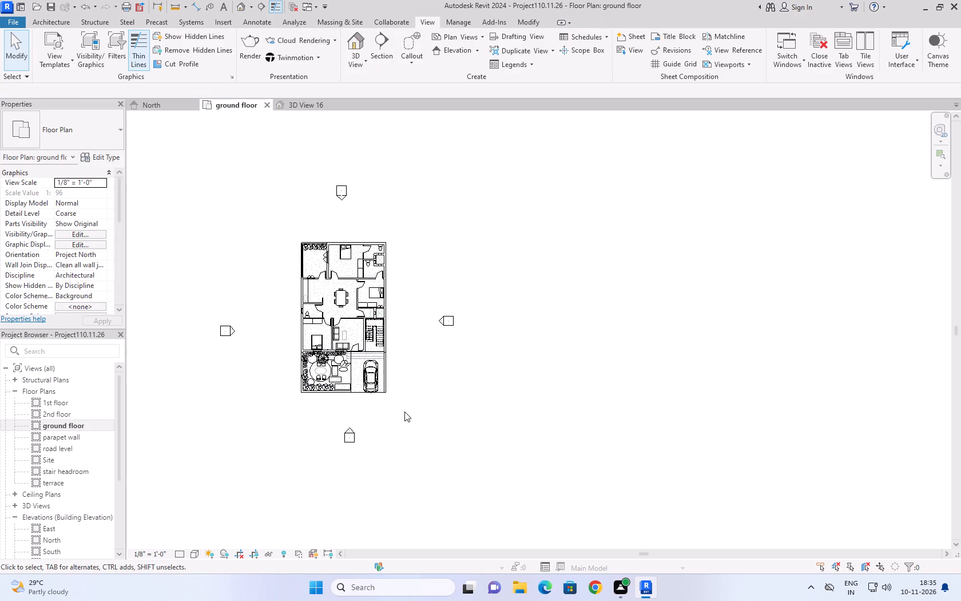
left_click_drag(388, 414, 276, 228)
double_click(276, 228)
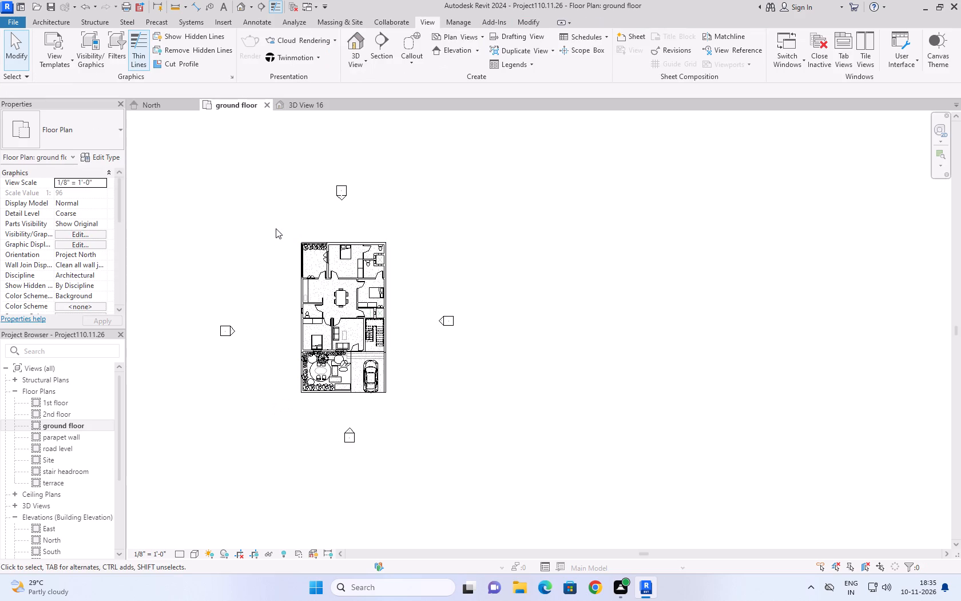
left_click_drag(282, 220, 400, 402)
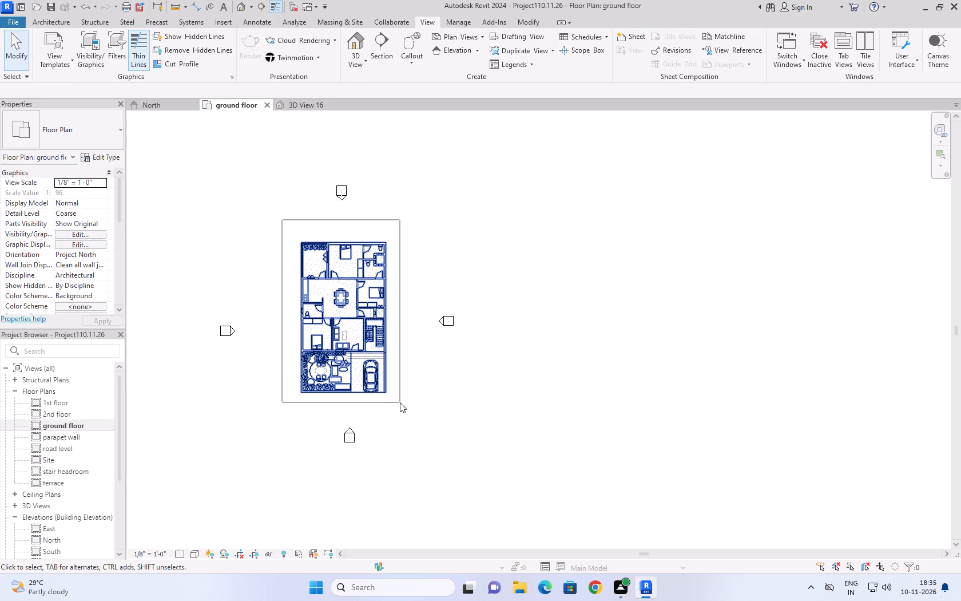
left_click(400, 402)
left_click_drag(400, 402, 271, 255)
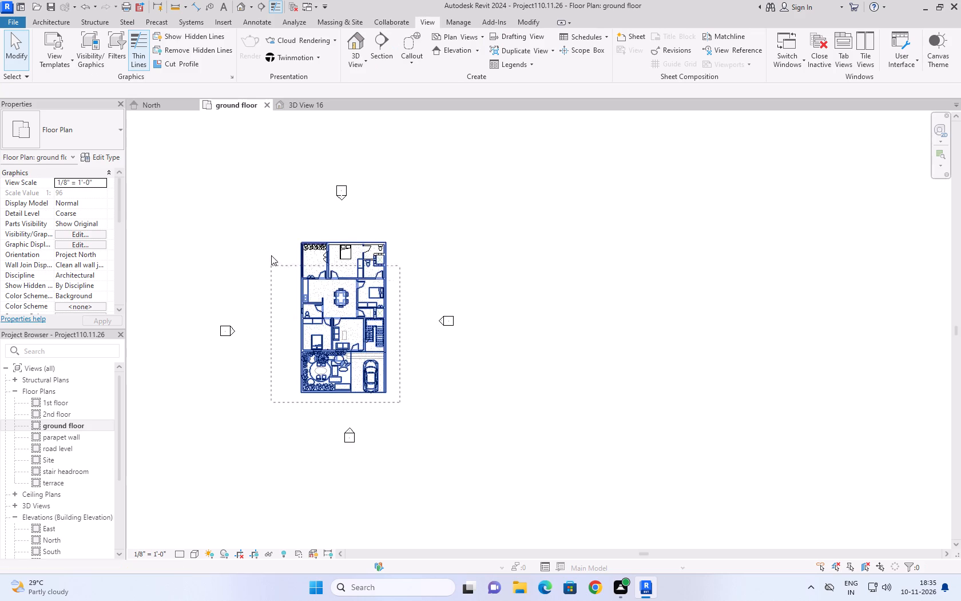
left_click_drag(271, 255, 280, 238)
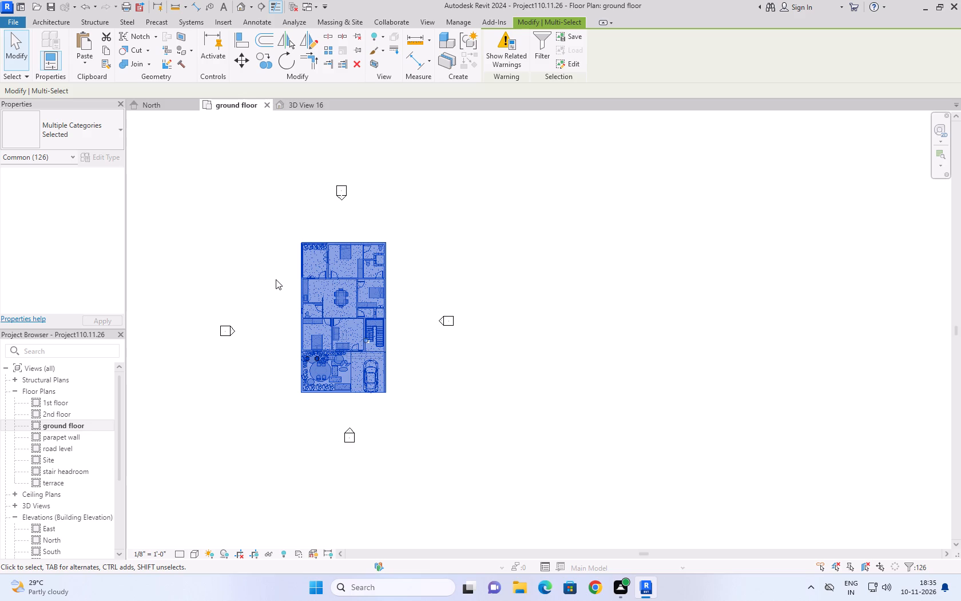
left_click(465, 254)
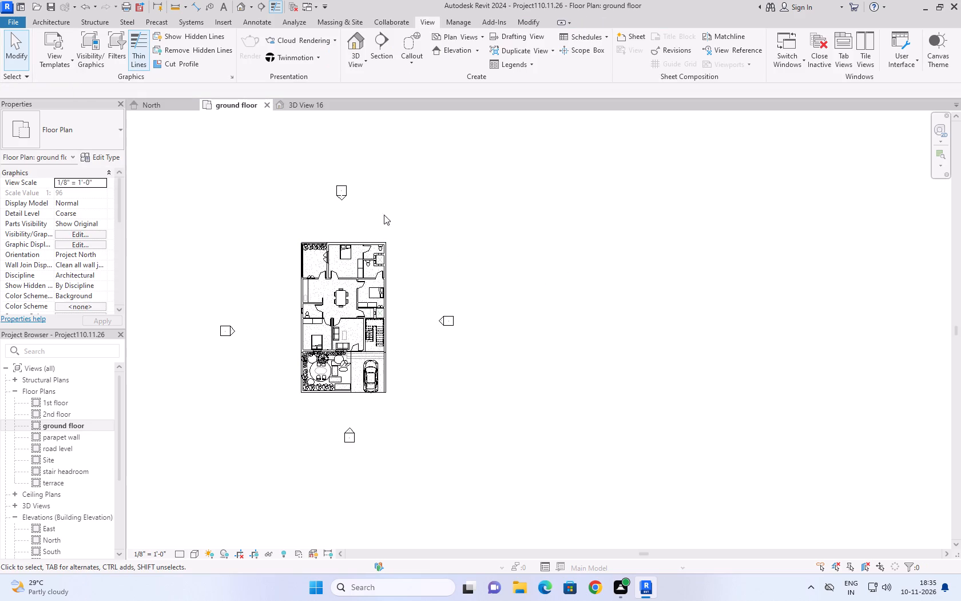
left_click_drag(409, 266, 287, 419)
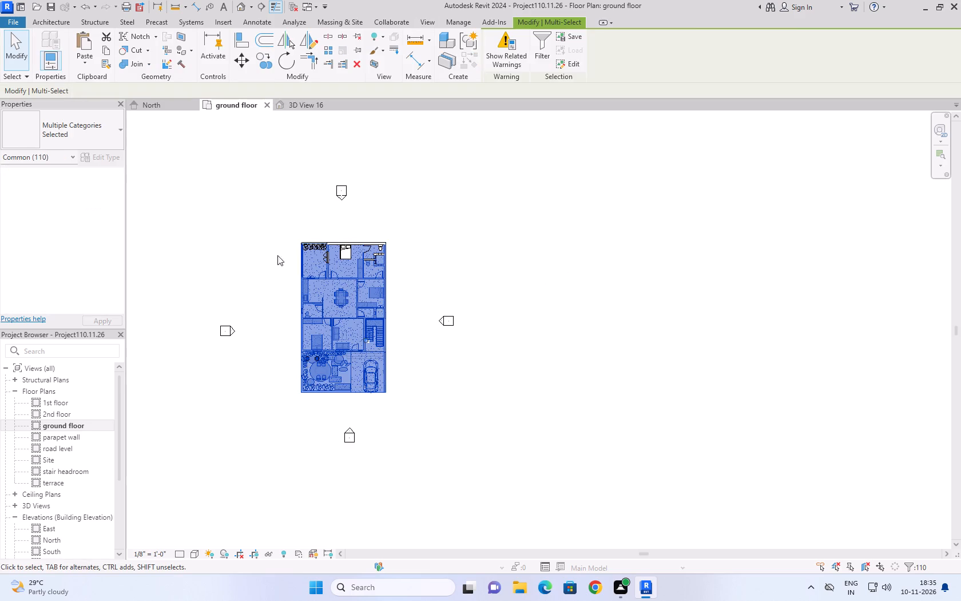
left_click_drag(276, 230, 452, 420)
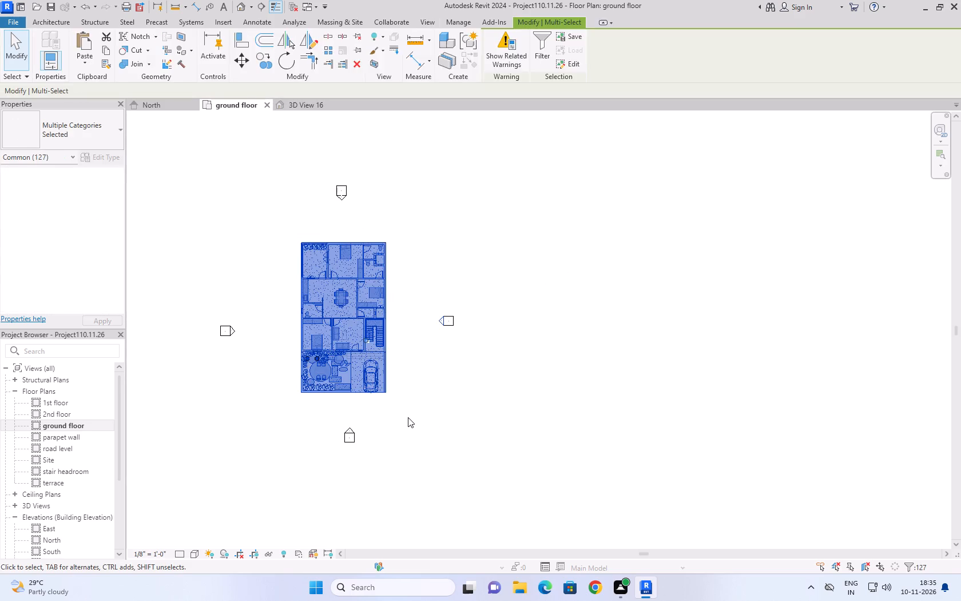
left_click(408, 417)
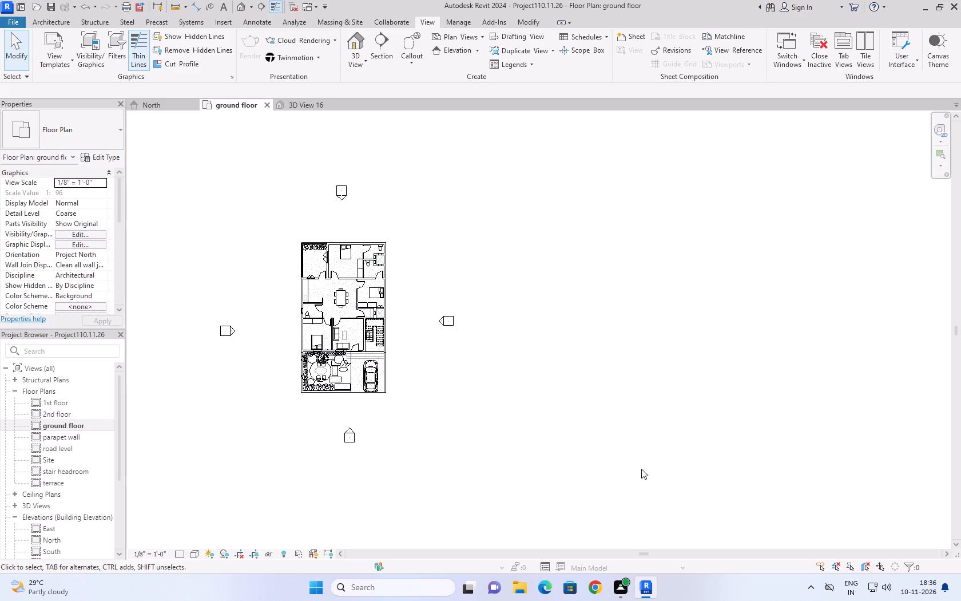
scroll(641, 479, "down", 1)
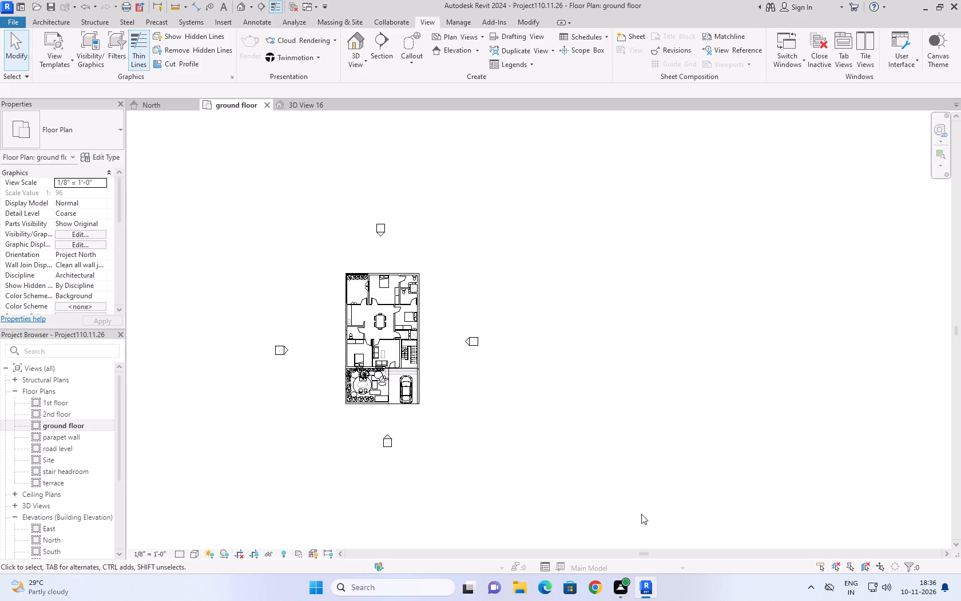
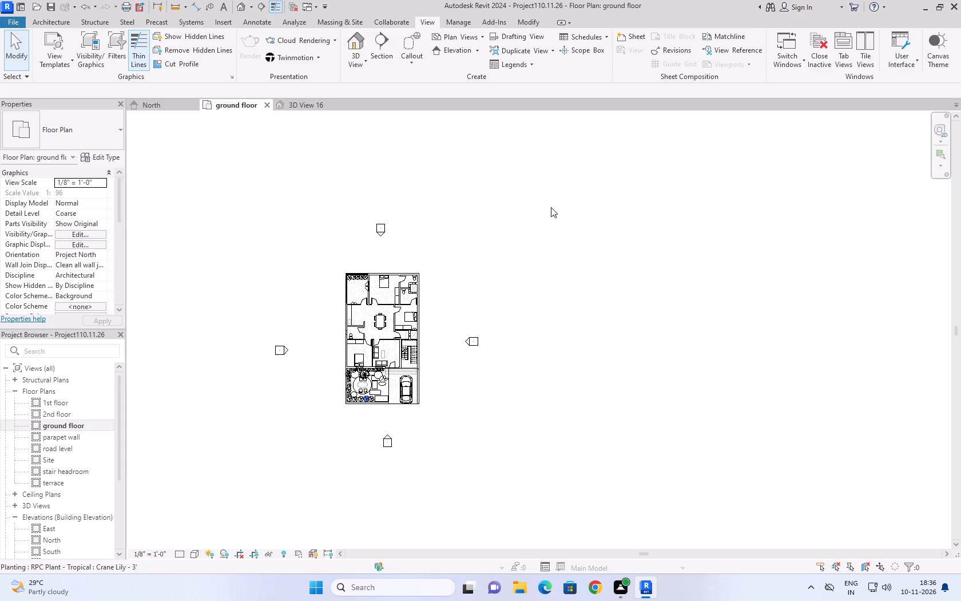
Examine the ground floor plan's rear bedrooms, bathrooms, planting strip, dining area and kitchen counter.
scroll(535, 243, "down", 4)
scroll(531, 318, "up", 3)
scroll(378, 203, "up", 2)
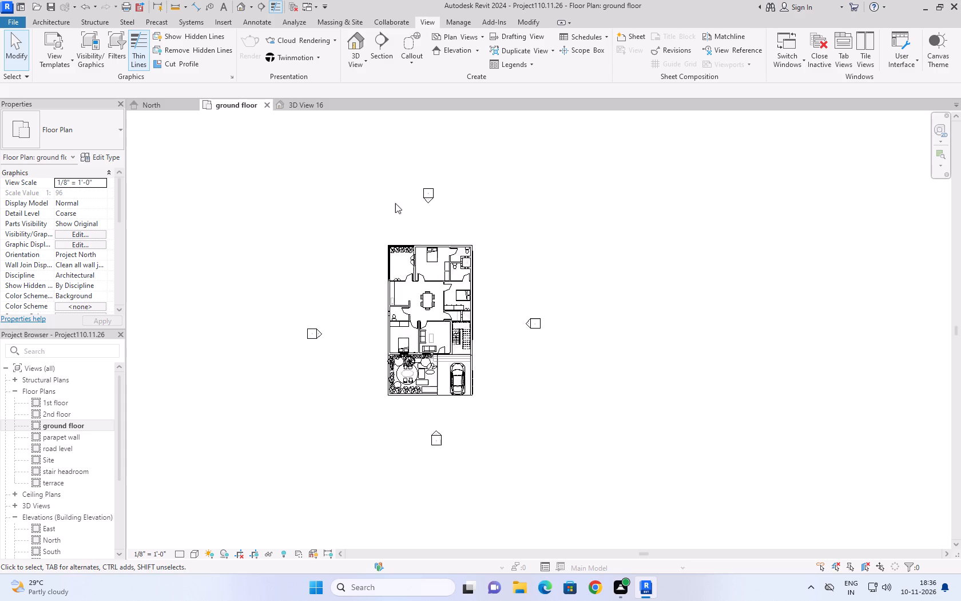
scroll(395, 203, "up", 2)
scroll(424, 313, "up", 7)
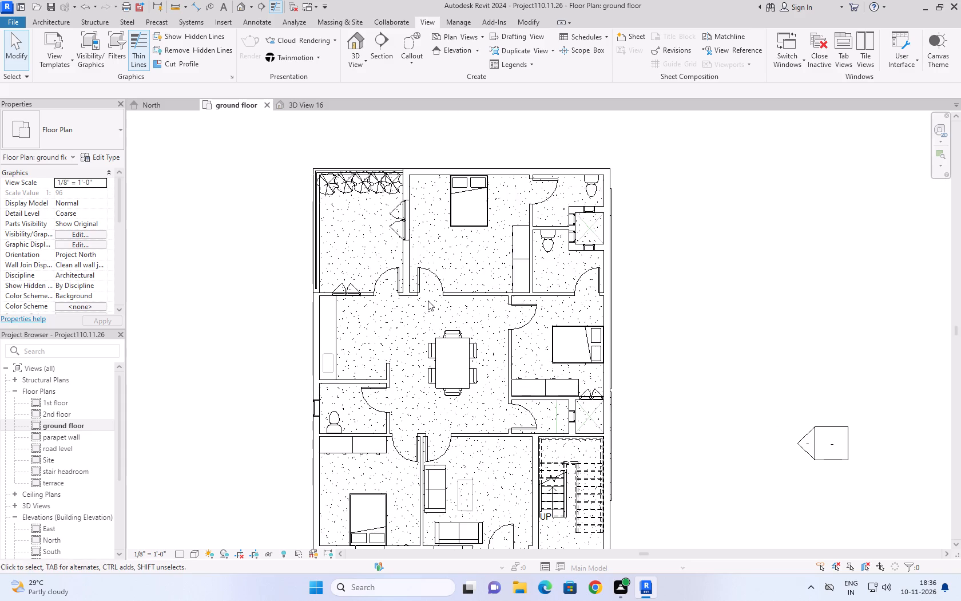
scroll(428, 299, "up", 5)
scroll(460, 214, "up", 1)
middle_click_drag(460, 214, 384, 394)
scroll(384, 394, "down", 2)
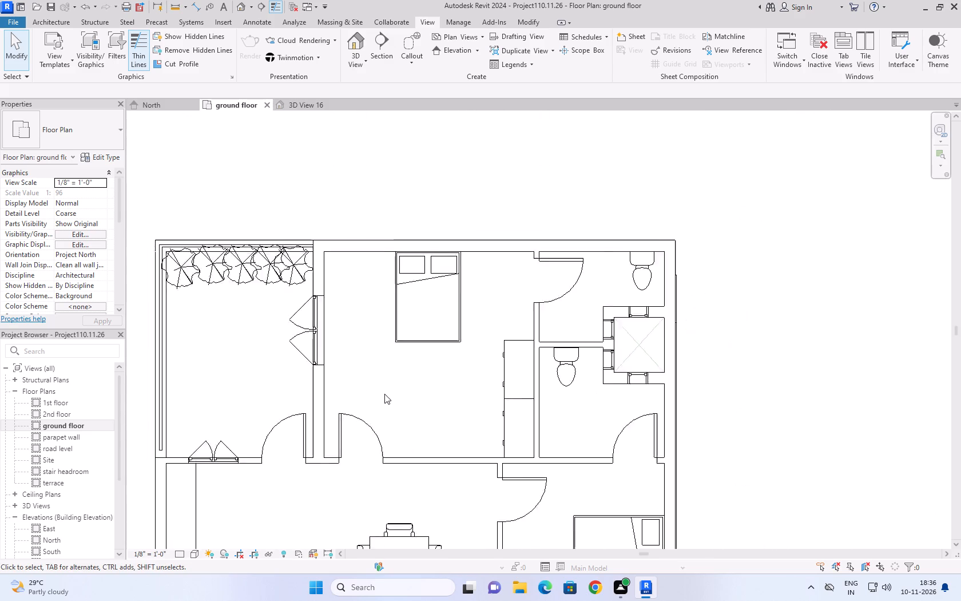
scroll(384, 394, "down", 1)
scroll(386, 341, "up", 9)
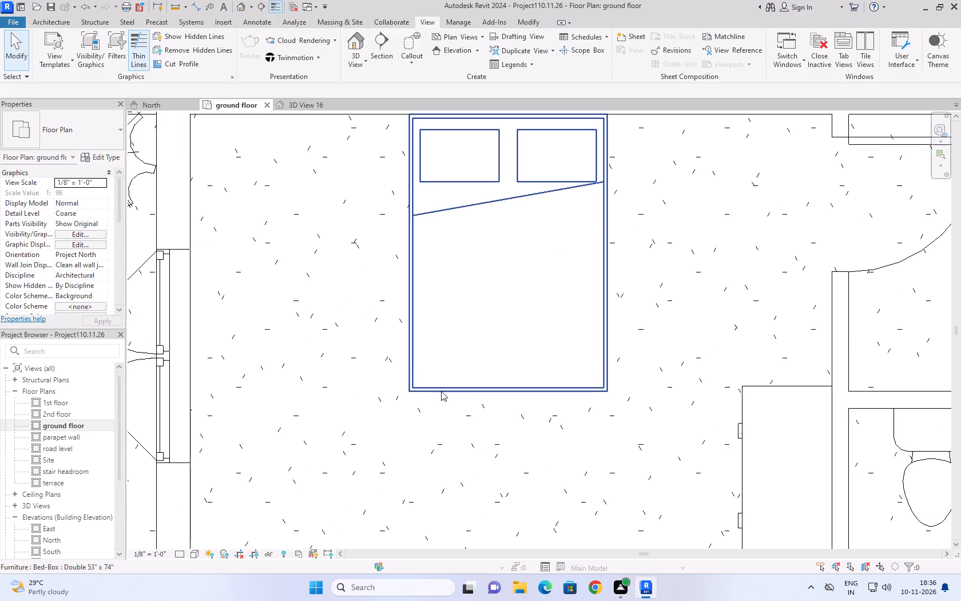
scroll(516, 421, "down", 5)
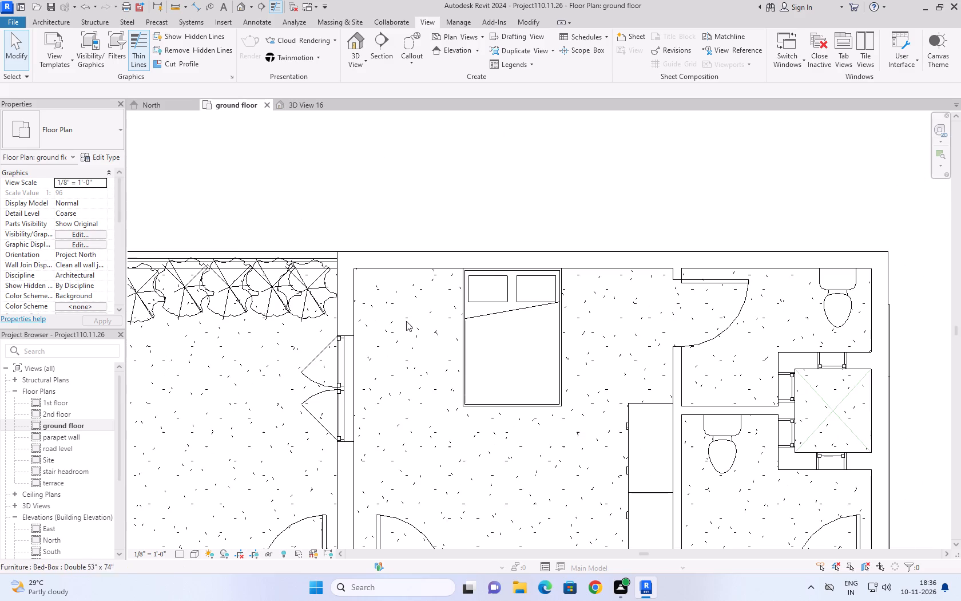
left_click(411, 218)
scroll(424, 207, "down", 5)
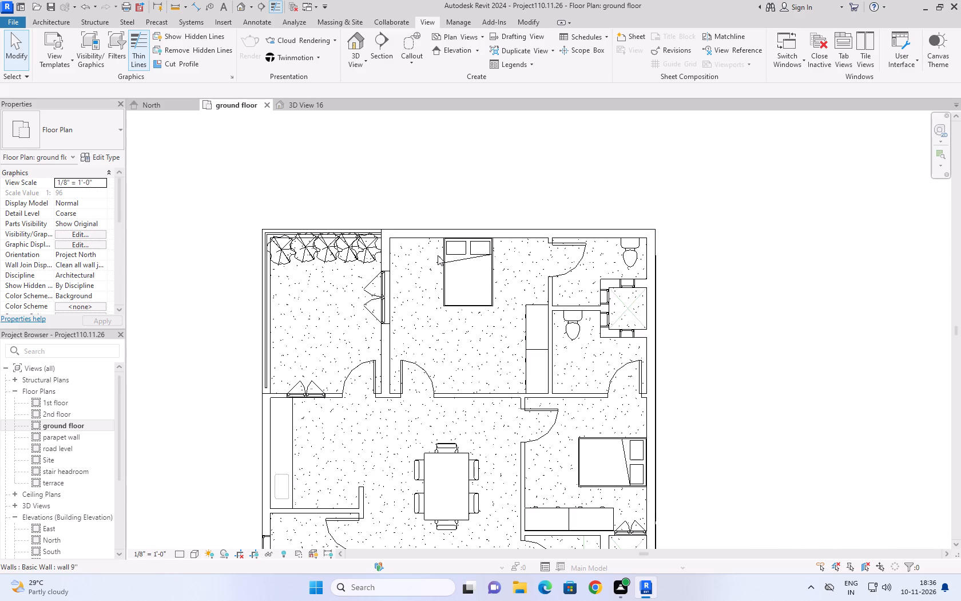
left_click(198, 322)
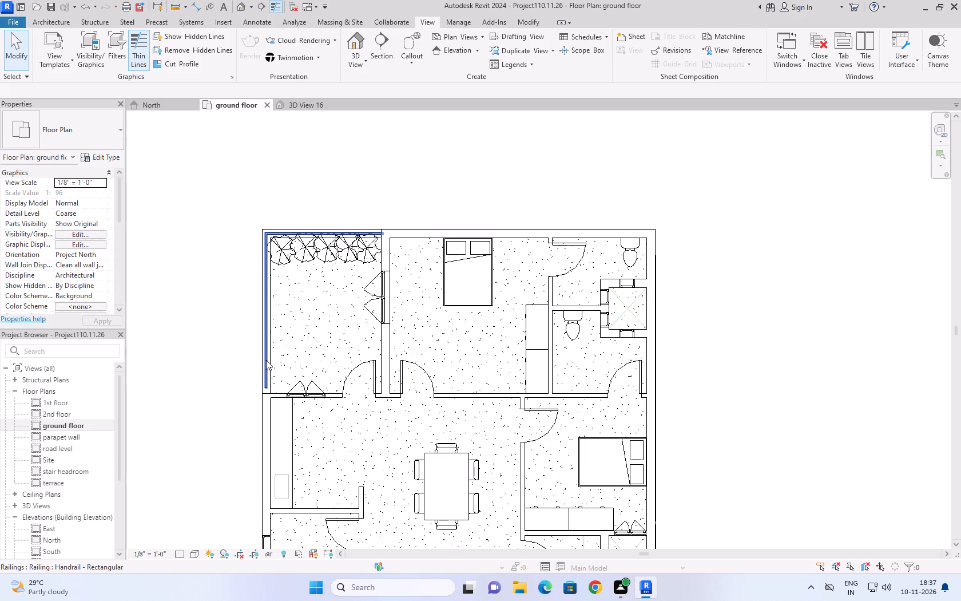
left_click(292, 500)
left_click(221, 475)
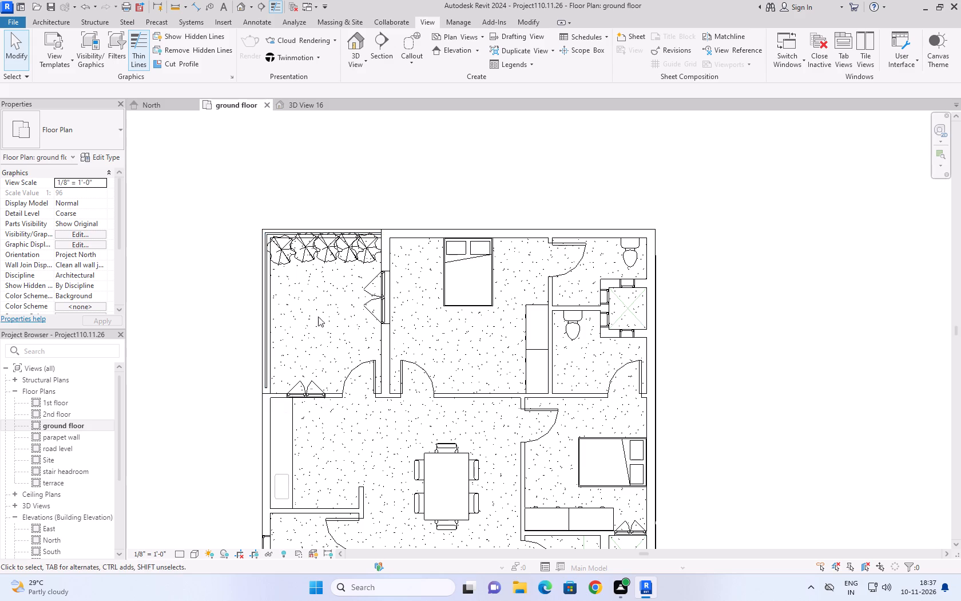
Examine the front garden, car parking and overall layout of the ground floor plan.
scroll(362, 274, "down", 8)
scroll(363, 491, "up", 3)
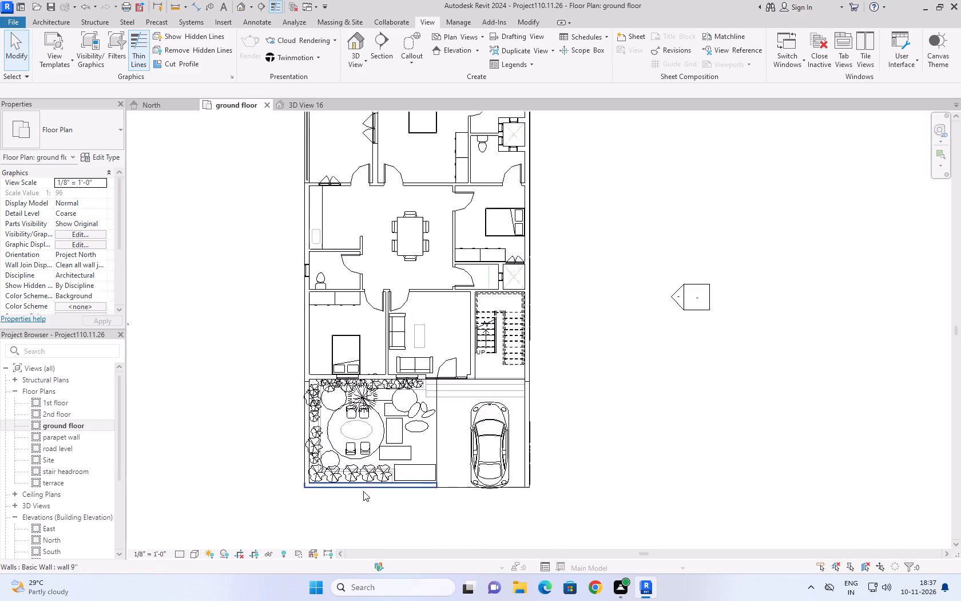
scroll(363, 491, "up", 2)
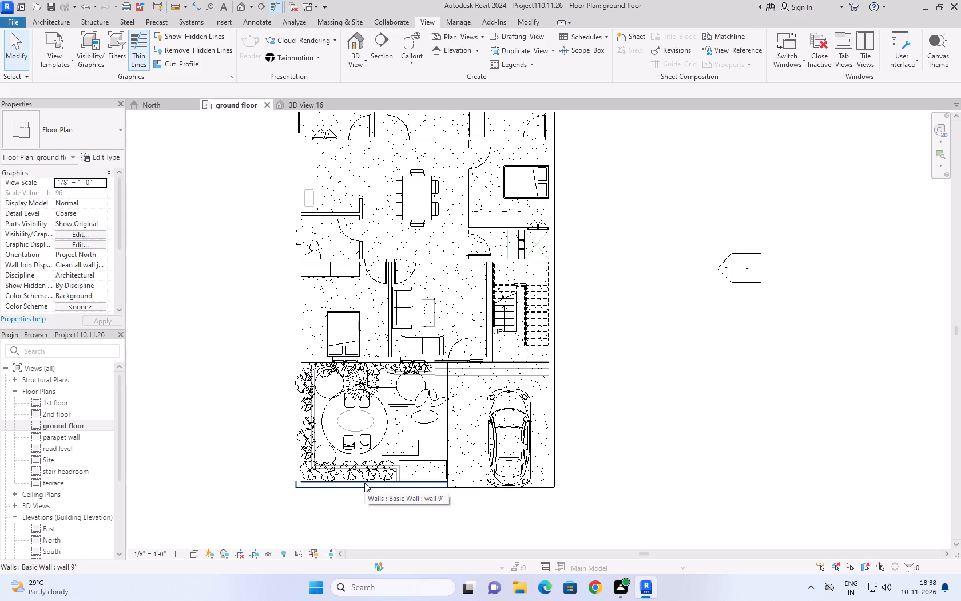
scroll(553, 433, "down", 3)
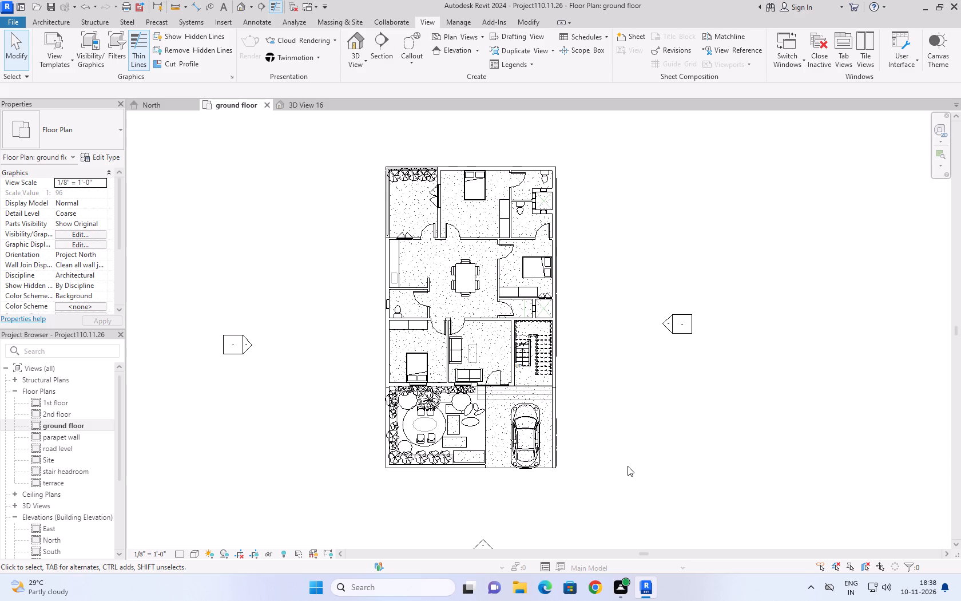
scroll(645, 417, "down", 3)
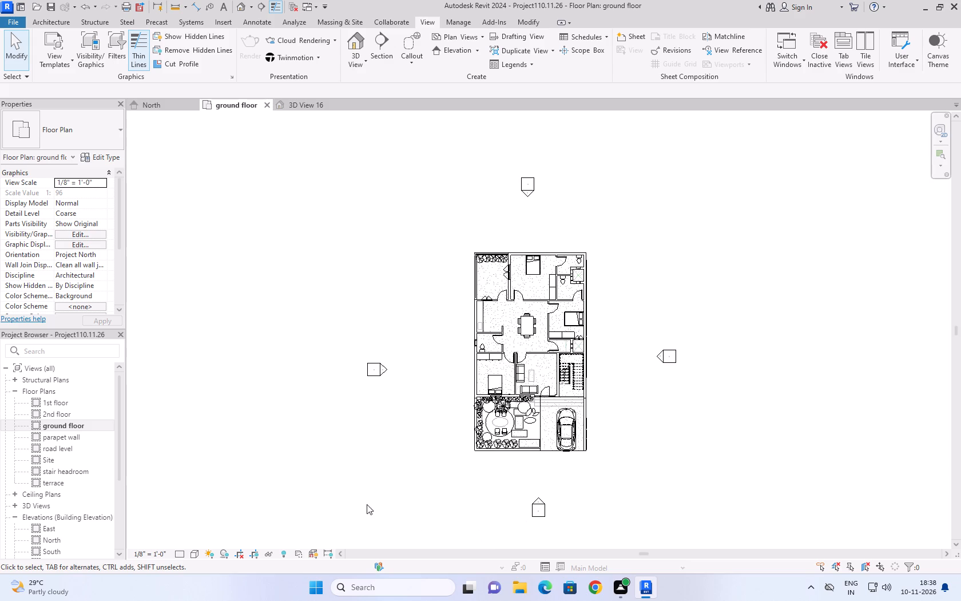
Review the North elevation and return to the ground floor plan.
left_click(158, 96)
left_click(160, 108)
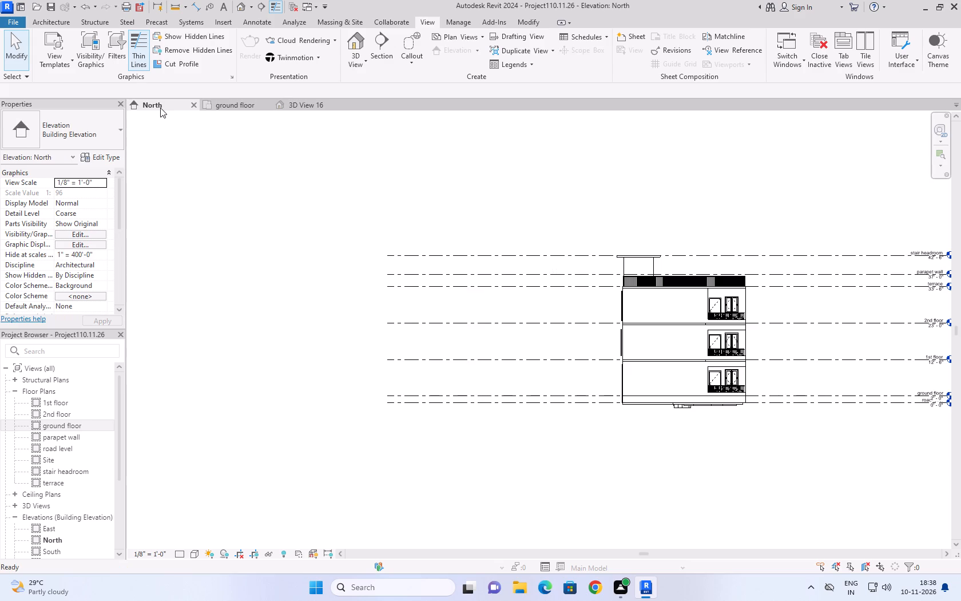
left_click(255, 102)
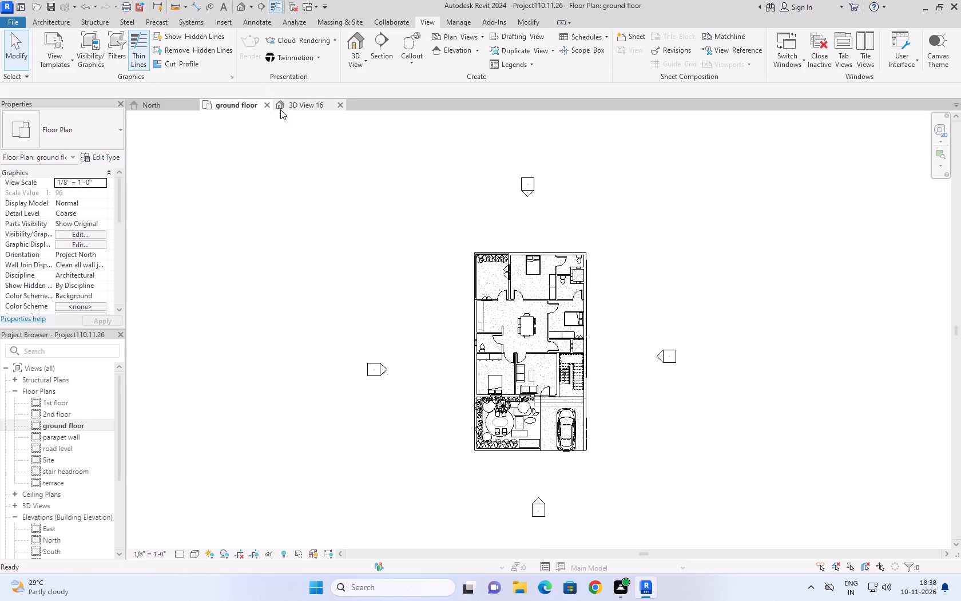
Inspect the house's exterior perspective in 3D View 16, including its crop boundary.
left_click(291, 105)
scroll(285, 192, "down", 4)
middle_click_drag(295, 176, 291, 189)
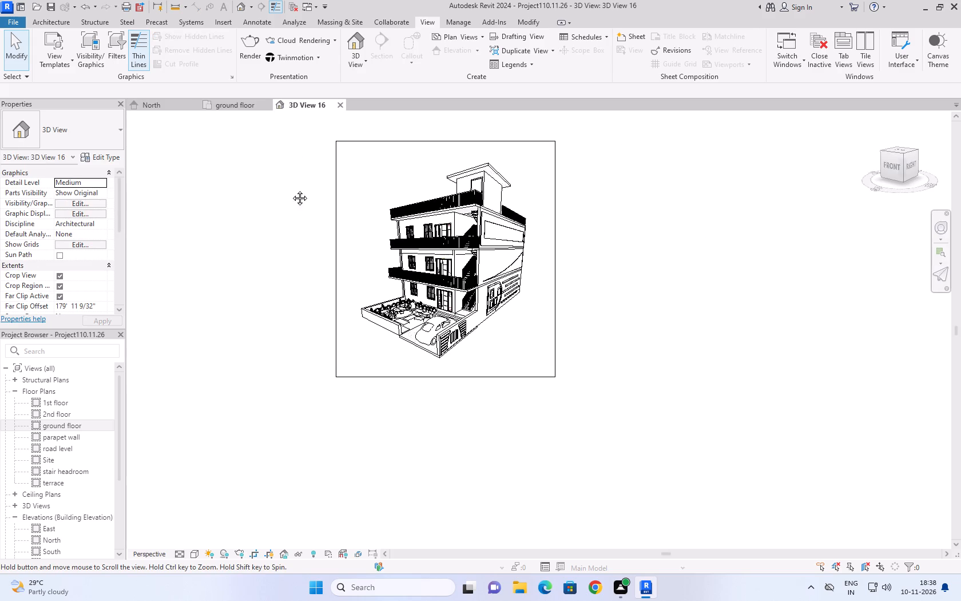
middle_click_drag(291, 189, 211, 281)
scroll(211, 281, "up", 4)
scroll(211, 281, "down", 4)
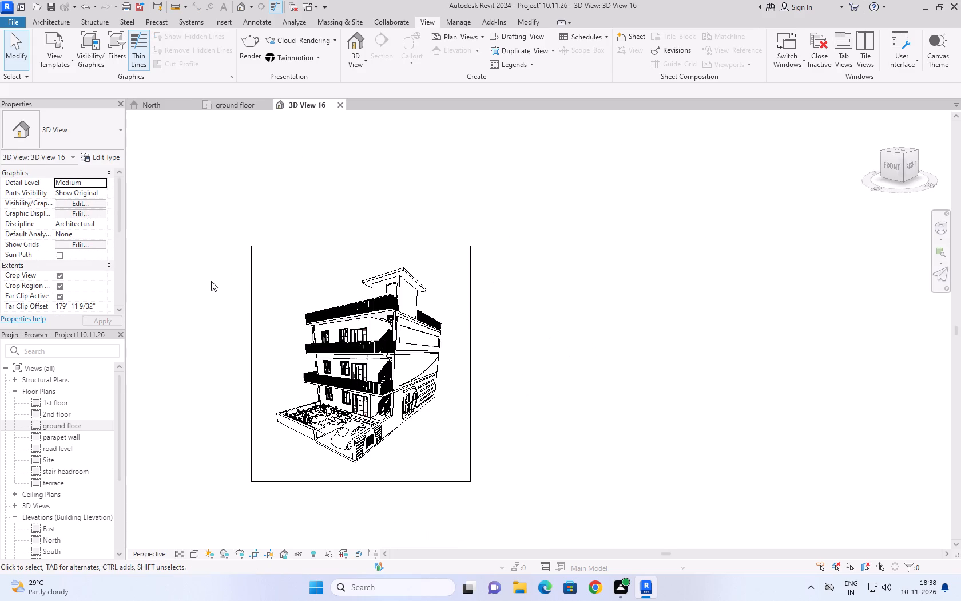
scroll(211, 281, "up", 3)
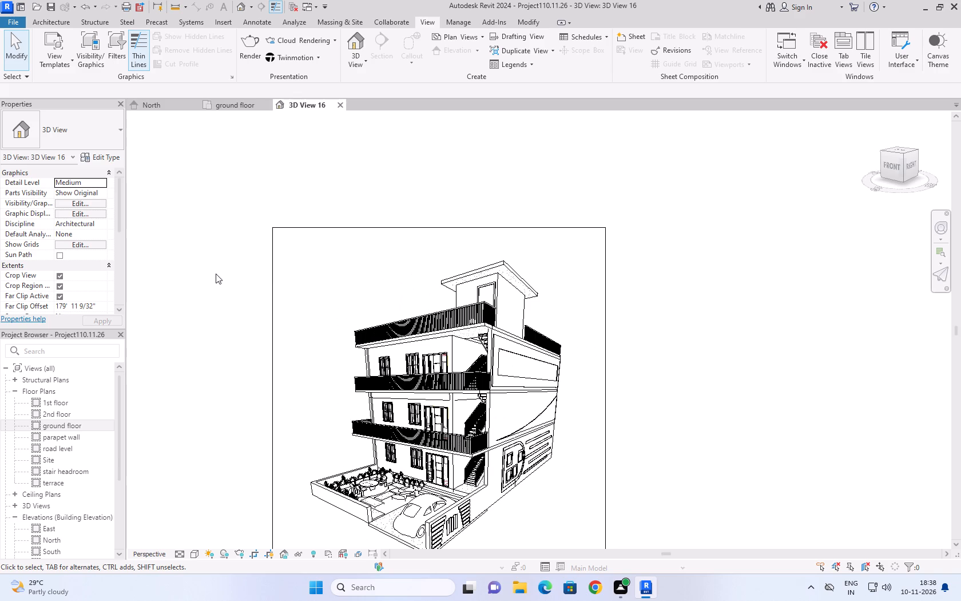
scroll(345, 201, "down", 2)
scroll(426, 473, "up", 1)
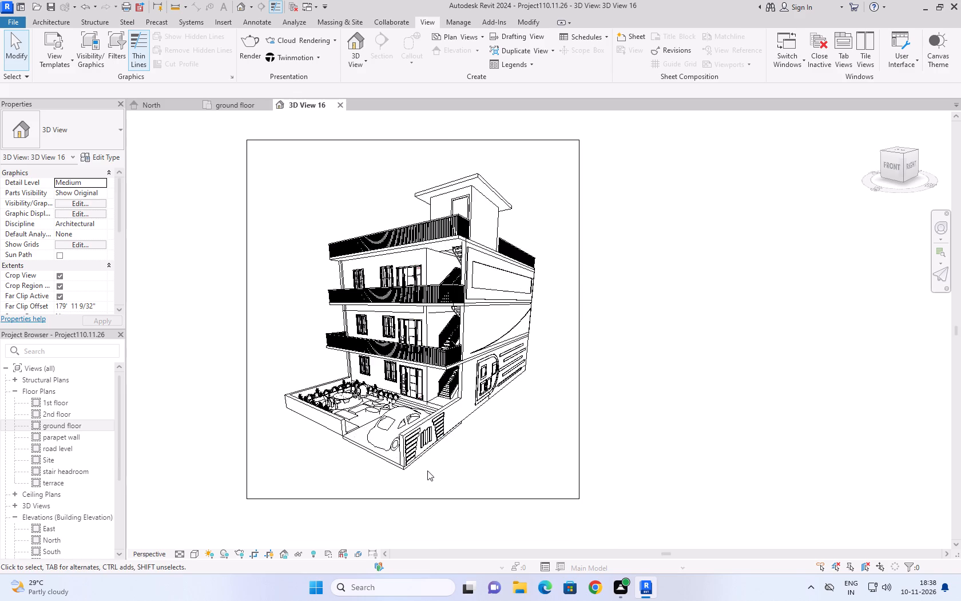
scroll(427, 470, "up", 2)
middle_click_drag(472, 424, 443, 493)
scroll(480, 440, "down", 1)
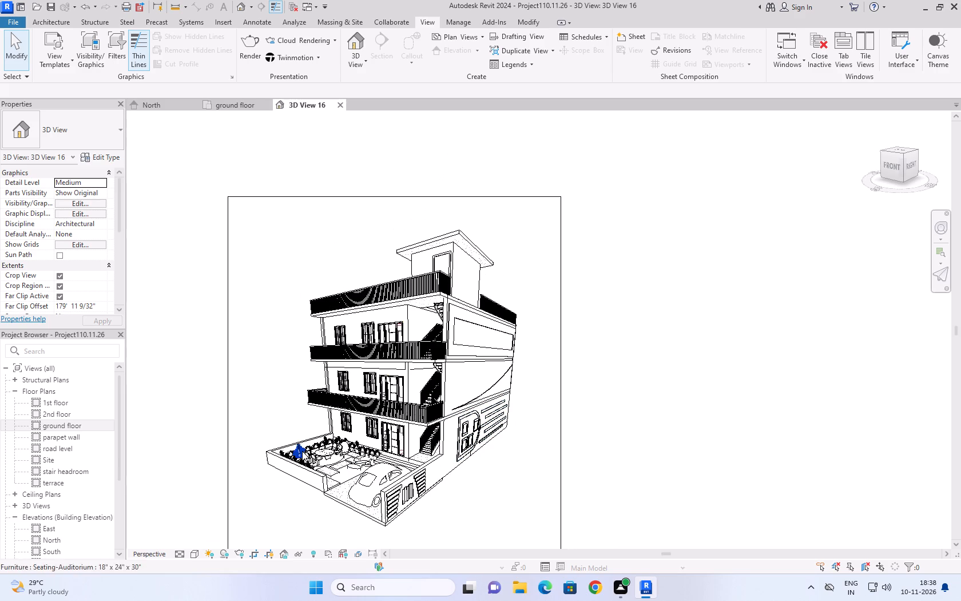
left_click(229, 416)
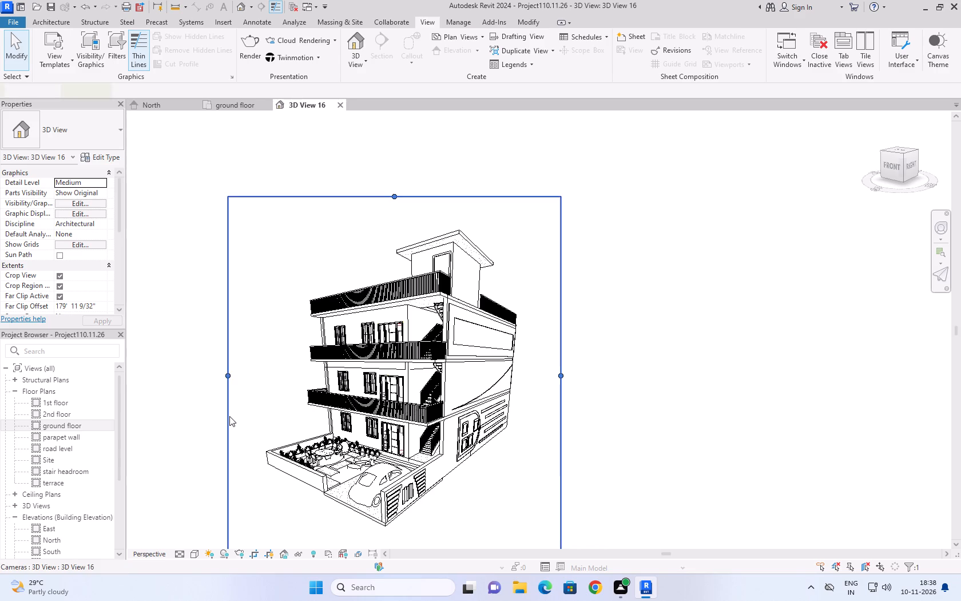
left_click(190, 415)
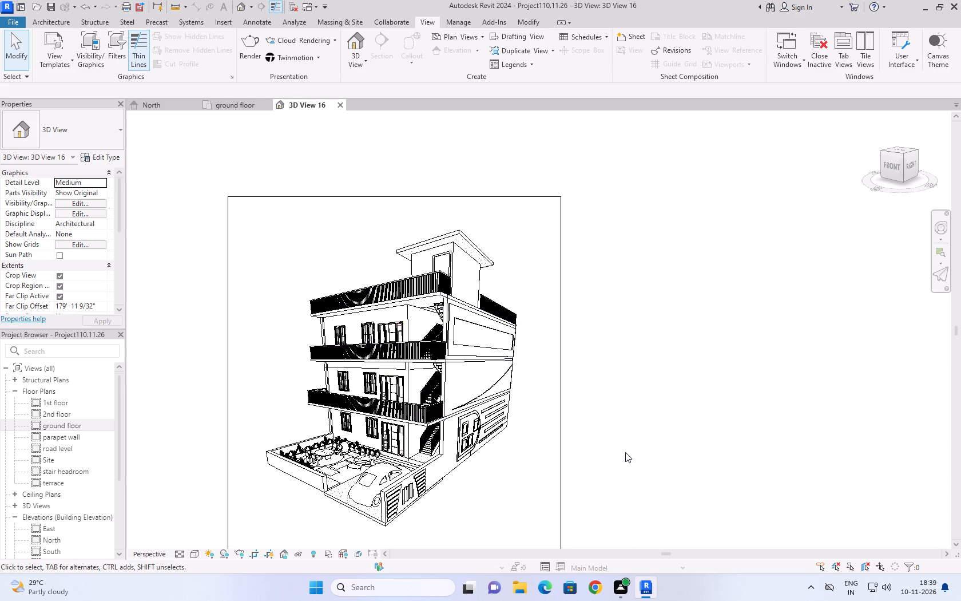
scroll(653, 414, "down", 5)
scroll(555, 489, "up", 2)
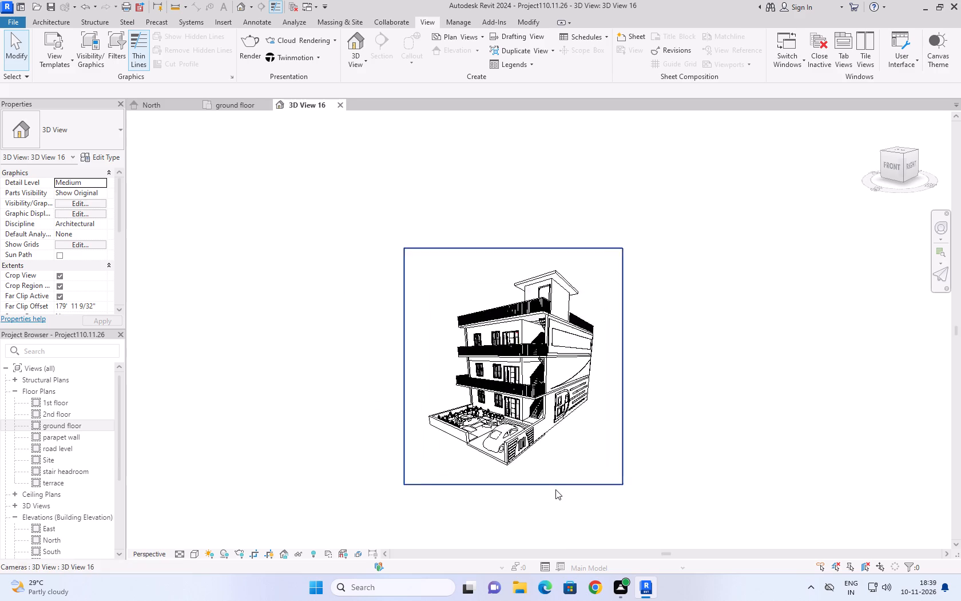
scroll(555, 489, "up", 3)
left_click(555, 485)
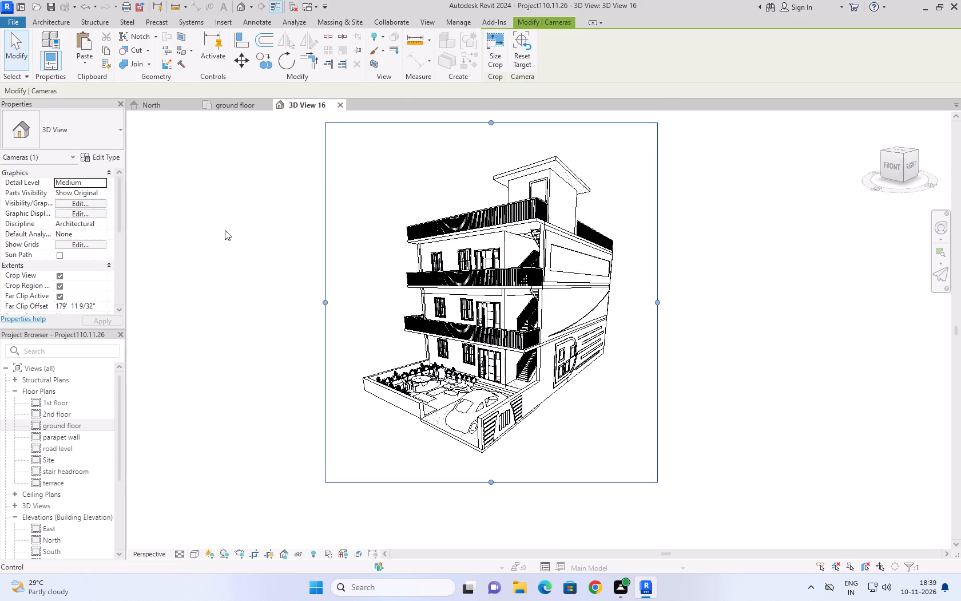
scroll(168, 327, "down", 2)
Open Walkthrough 1 and extend the upper edge of its crop region to take in the whole stair headroom roof.
scroll(56, 456, "down", 2)
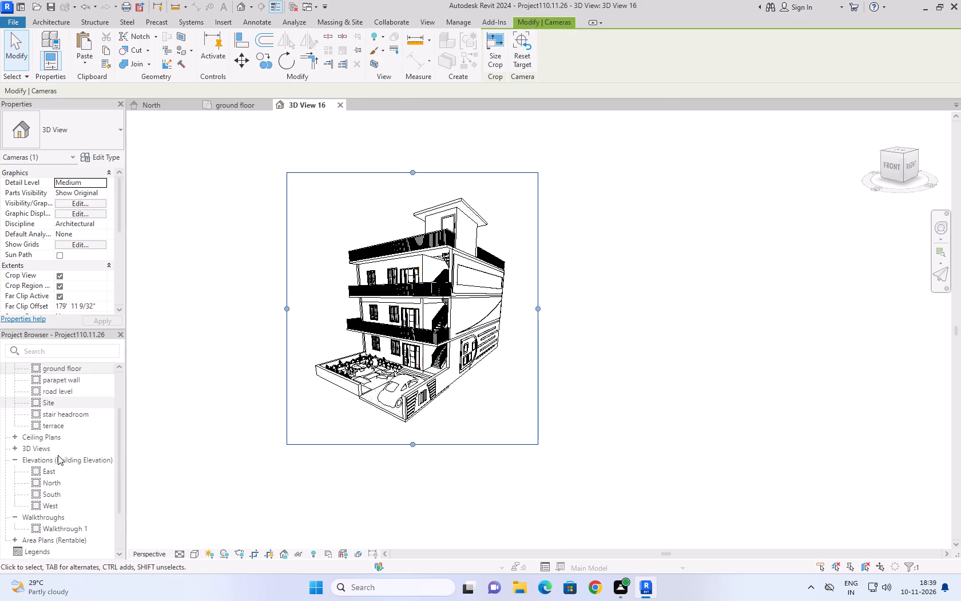
double_click(65, 471)
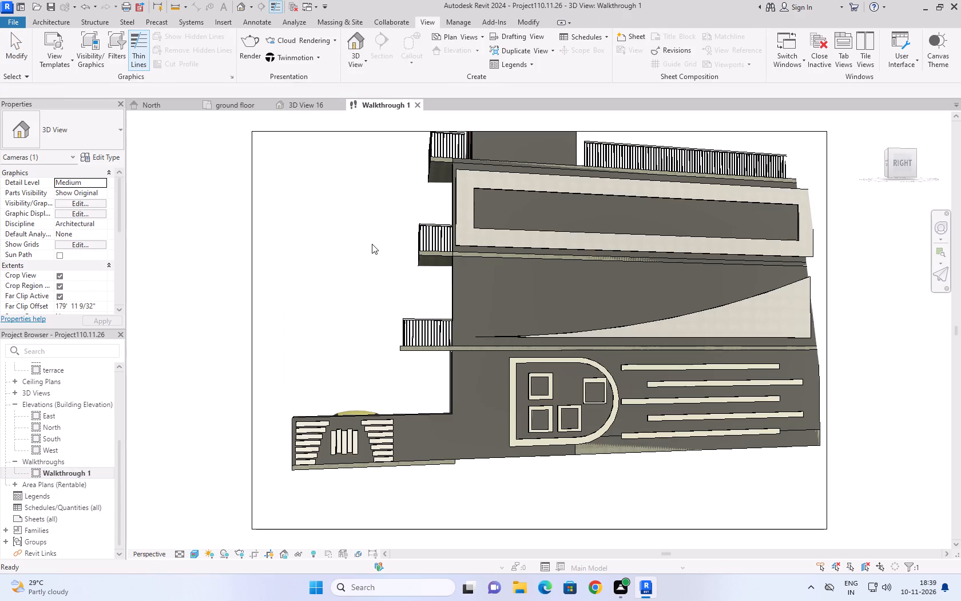
scroll(347, 298, "down", 3)
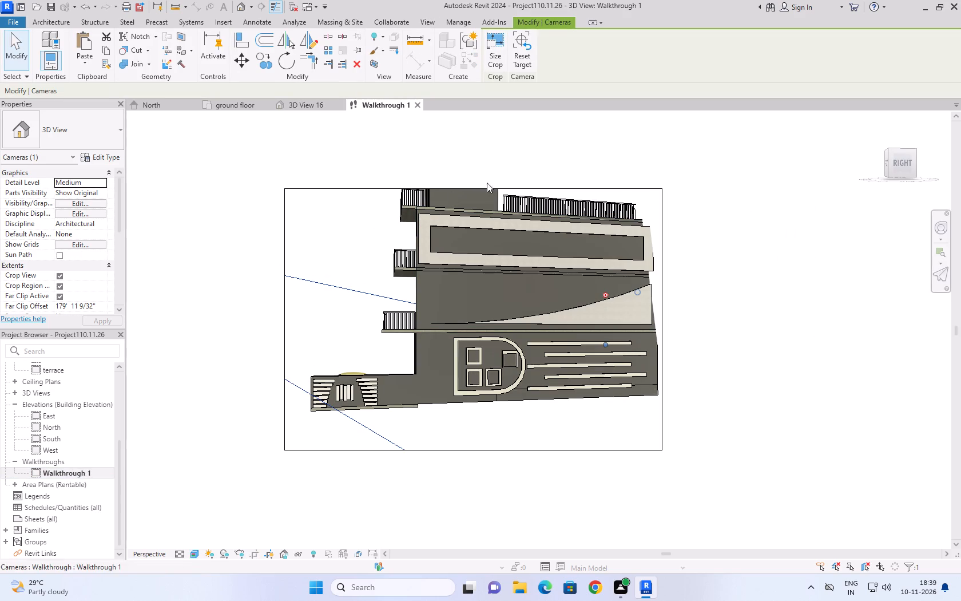
left_click(502, 187)
left_click_drag(473, 188, 469, 164)
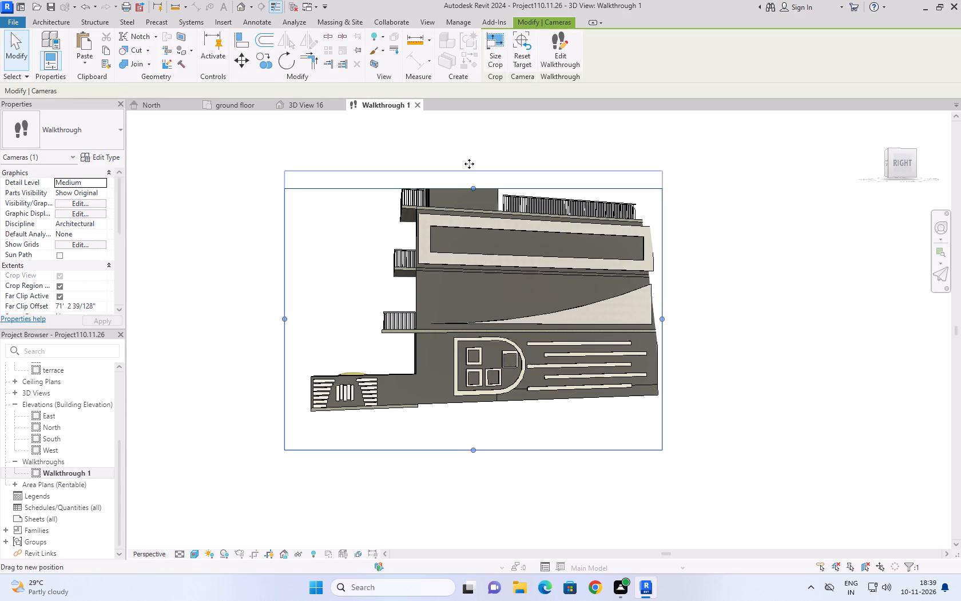
left_click_drag(469, 164, 467, 140)
left_click(467, 139)
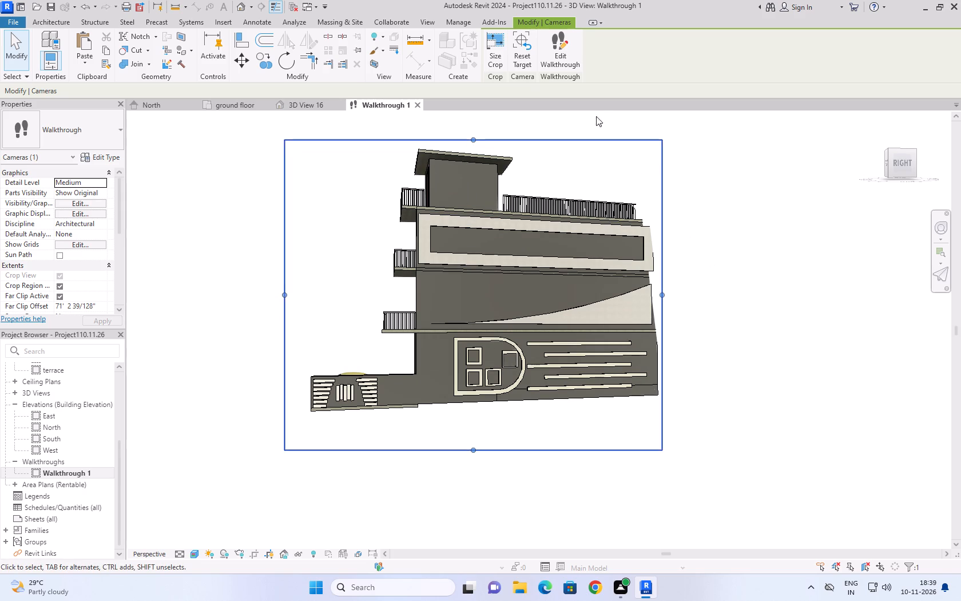
Play Walkthrough 1 from frame 1 to review its camera path, and stop the playback before it ends.
left_click(569, 63)
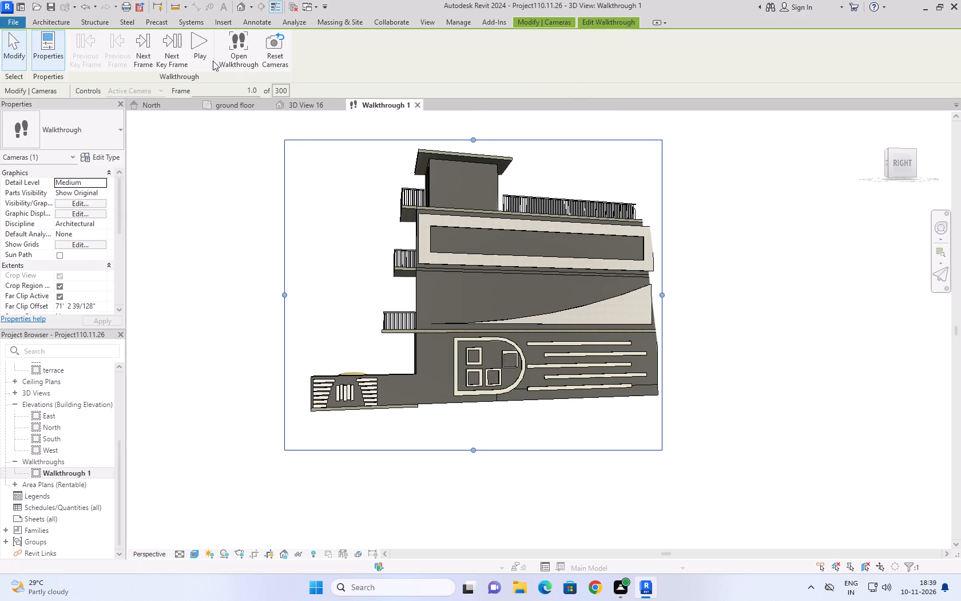
left_click(202, 49)
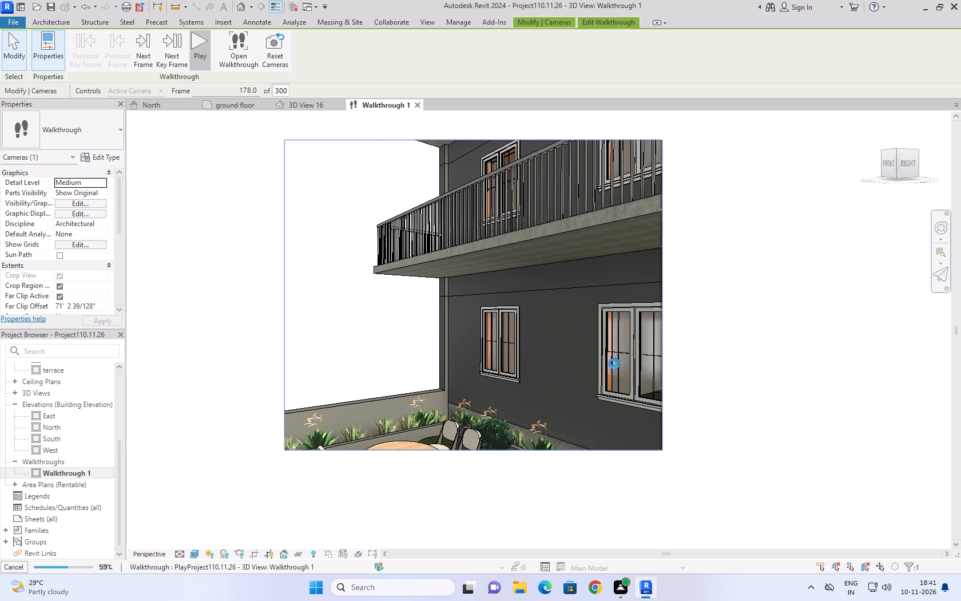
scroll(585, 322, "down", 4)
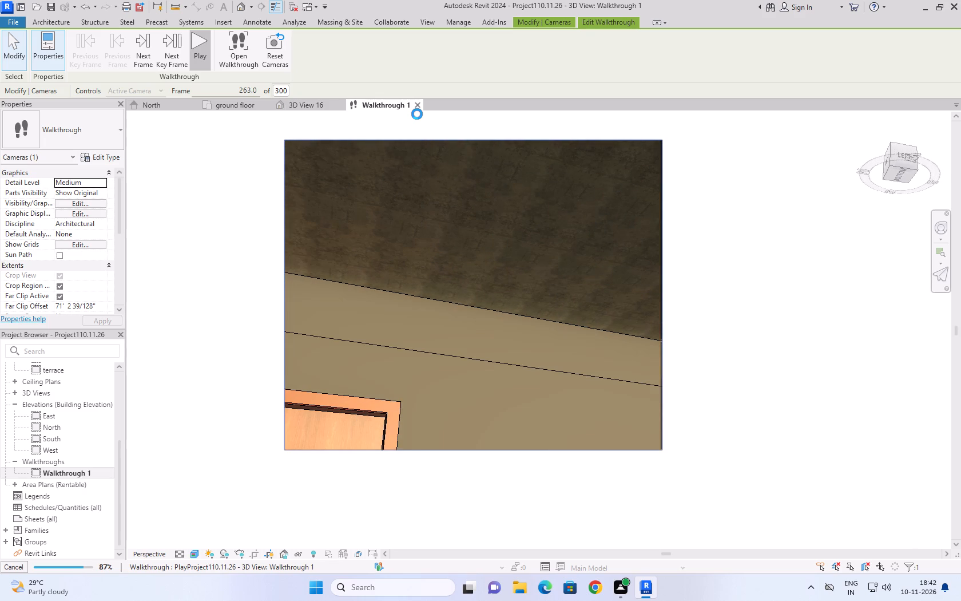
key("Escape")
key("Escape")
key("Escape")
key("Escape")
key("Escape")
key("Escape")
key("Escape")
key("Escape")
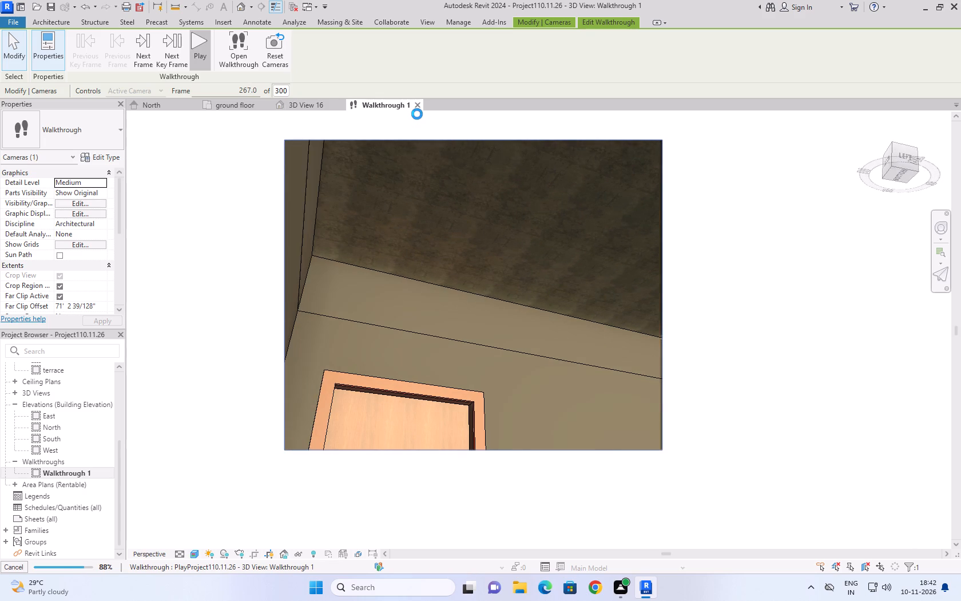
key("Escape")
key("Escape")
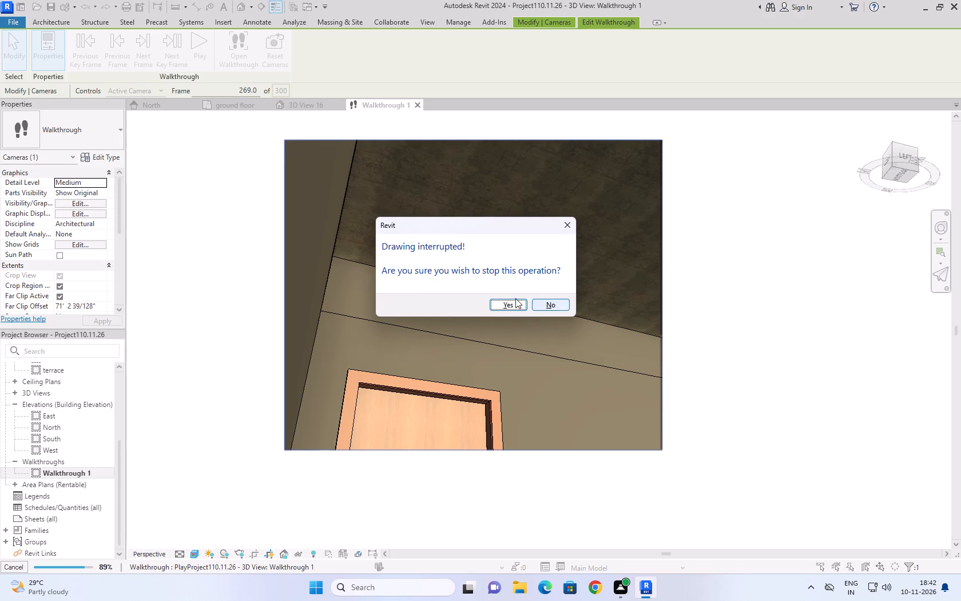
left_click(507, 296)
left_click(510, 302)
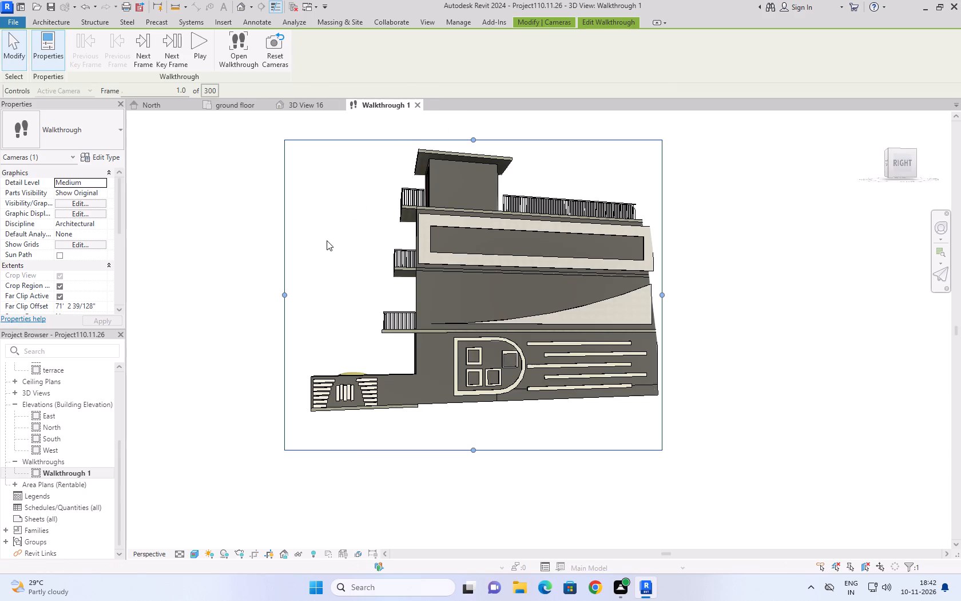
Examine the front facade, balconies and open staircase from several angles in Walkthrough 1.
middle_click_drag(335, 247, 523, 338, "shift")
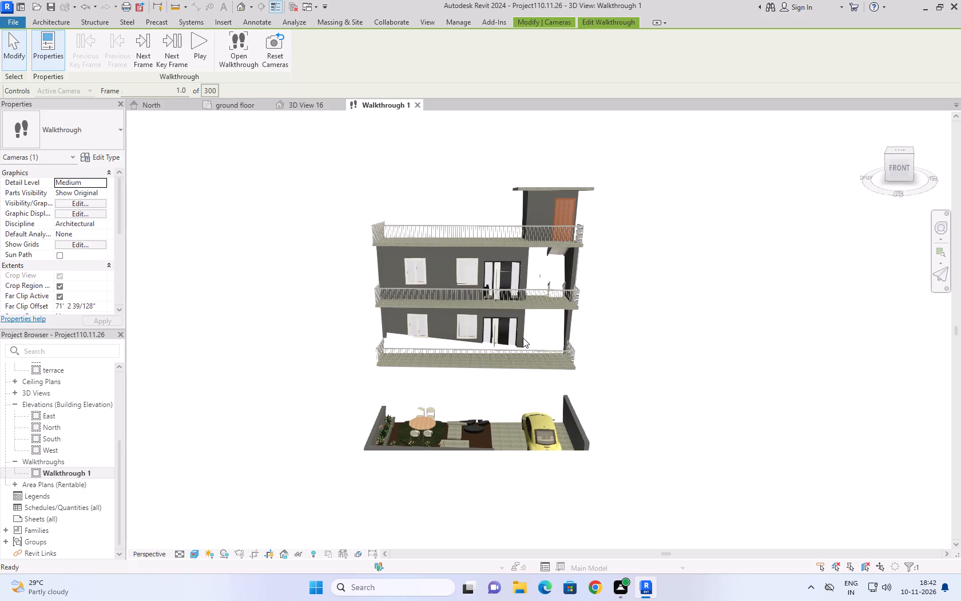
scroll(513, 342, "up", 13)
middle_click_drag(556, 311, 546, 286, "shift")
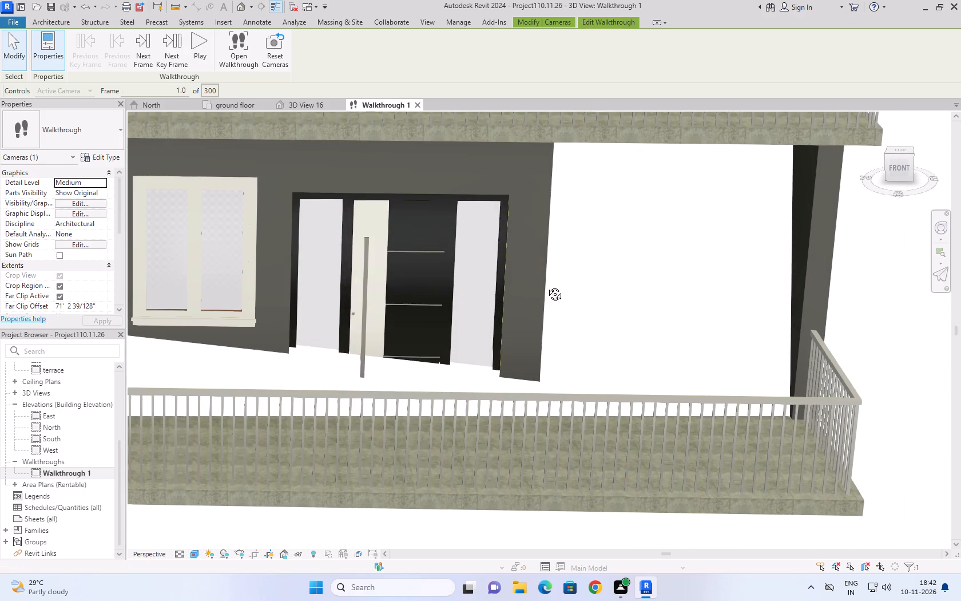
middle_click_drag(546, 286, 518, 177, "shift")
middle_click_drag(560, 345, 541, 375, "shift")
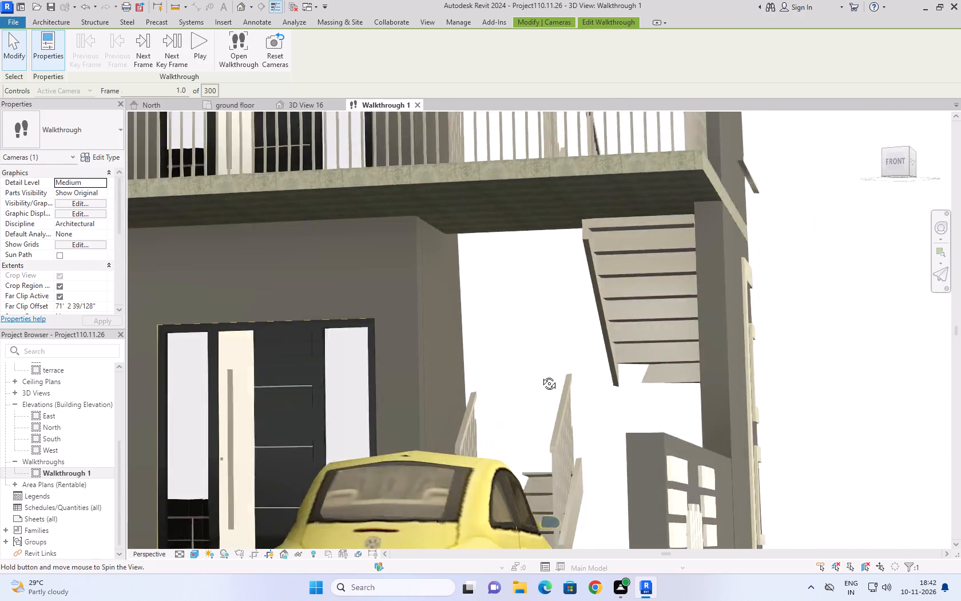
middle_click_drag(541, 375, 516, 392, "shift")
scroll(503, 326, "down", 3)
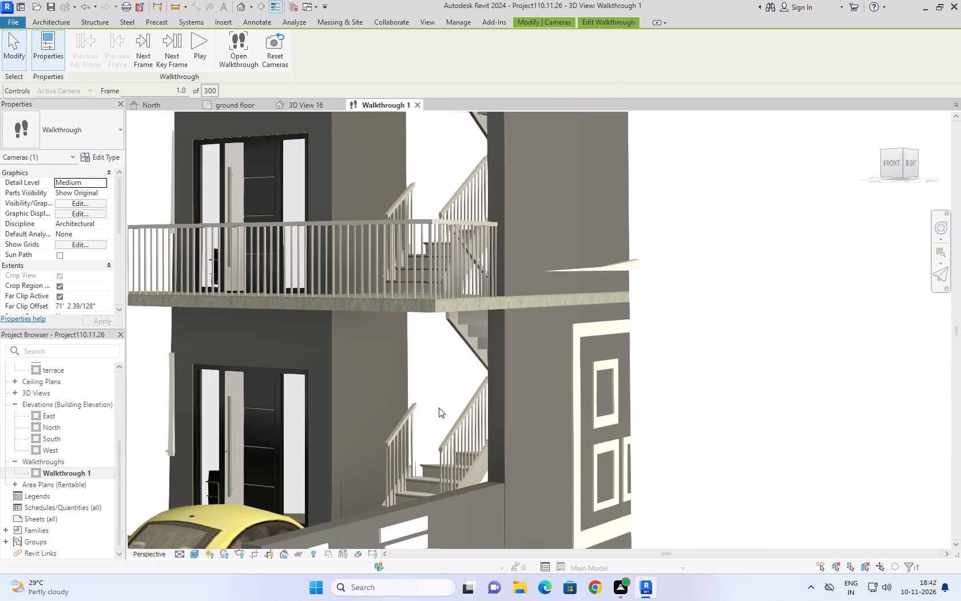
middle_click_drag(442, 409, 513, 419, "shift")
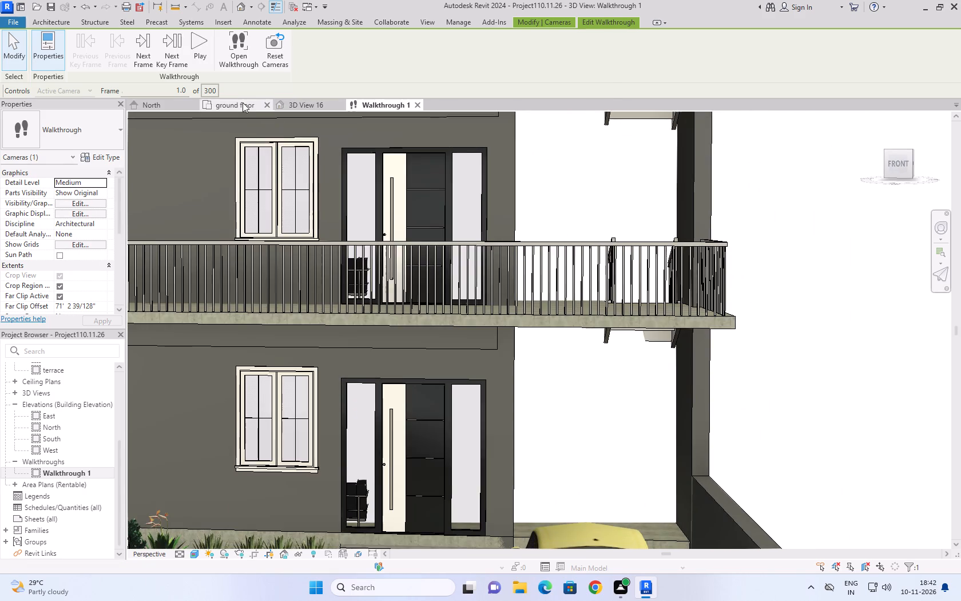
Return to the ground floor plan and quit editing the walkthrough.
left_click(242, 102)
scroll(714, 289, "up", 1)
left_click(723, 275)
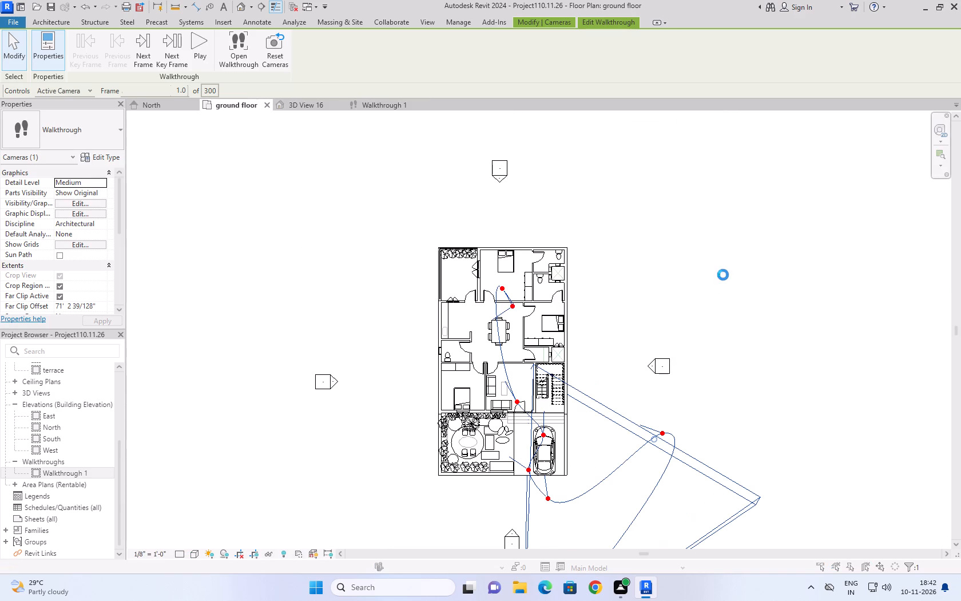
left_click(508, 291)
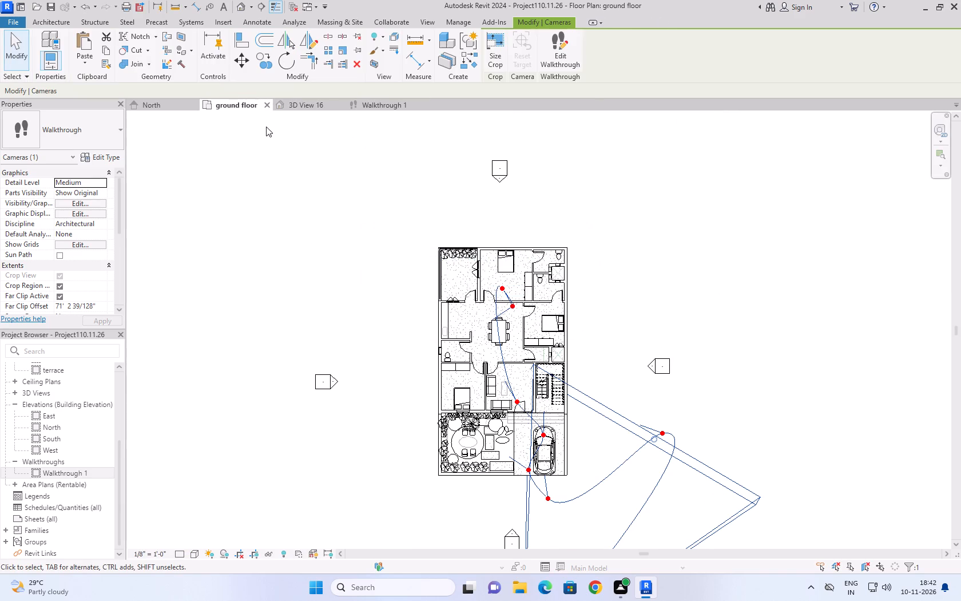
Close the ground floor, 3D View 16 and Walkthrough 1 views, leaving only the North elevation open.
left_click(263, 105)
left_click(266, 105)
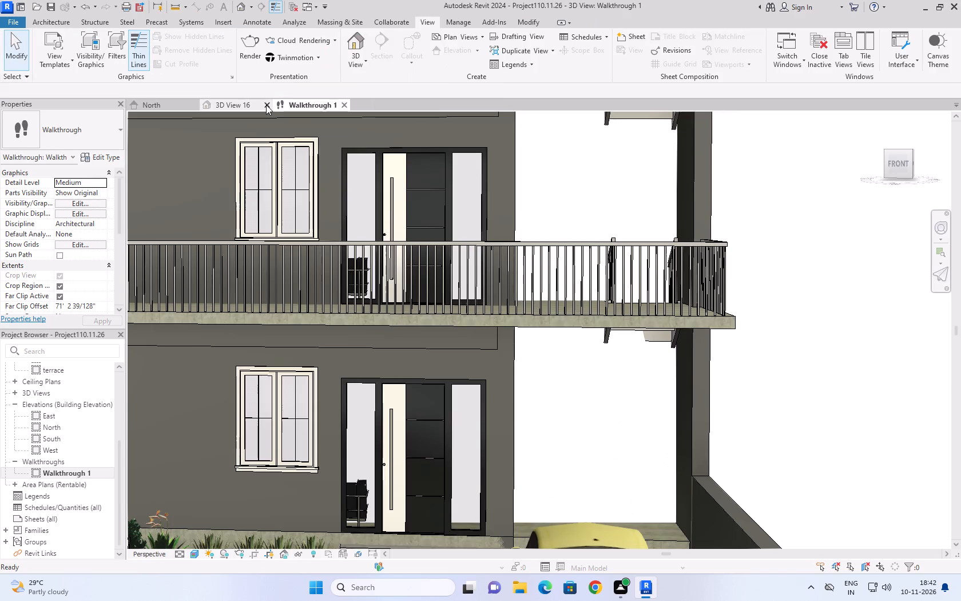
scroll(603, 470, "down", 3)
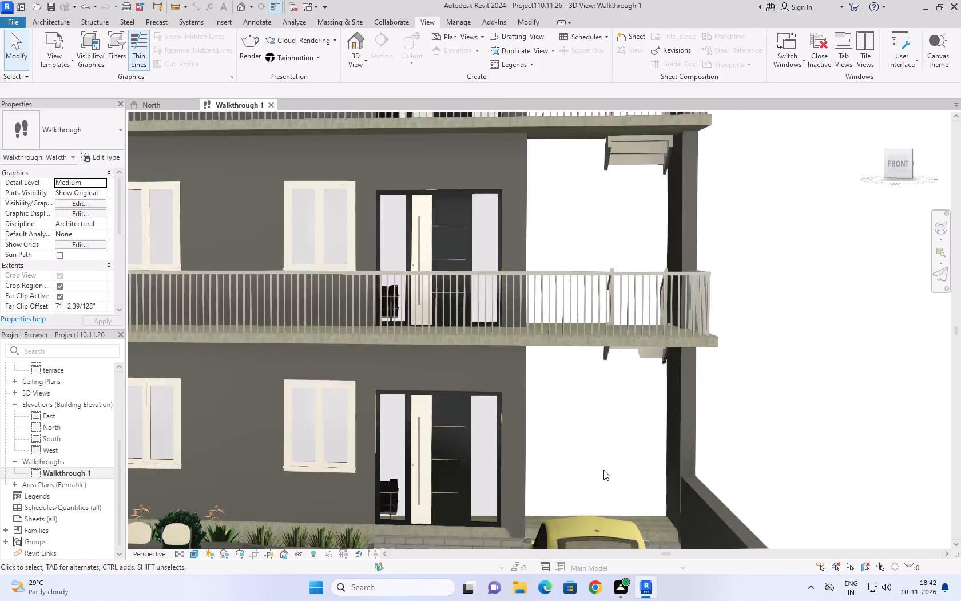
scroll(603, 470, "down", 5)
scroll(652, 497, "up", 3)
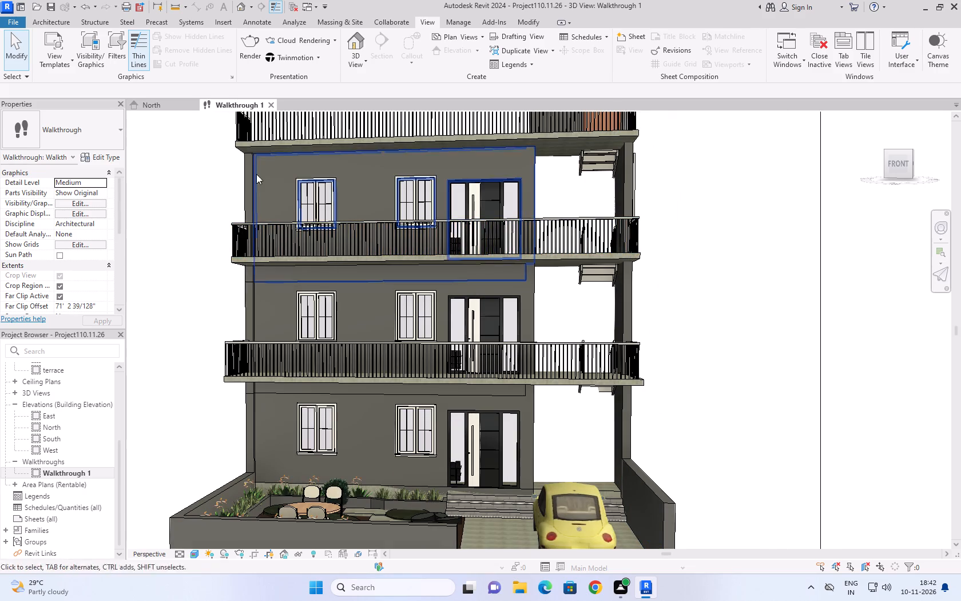
left_click(272, 99)
left_click(272, 101)
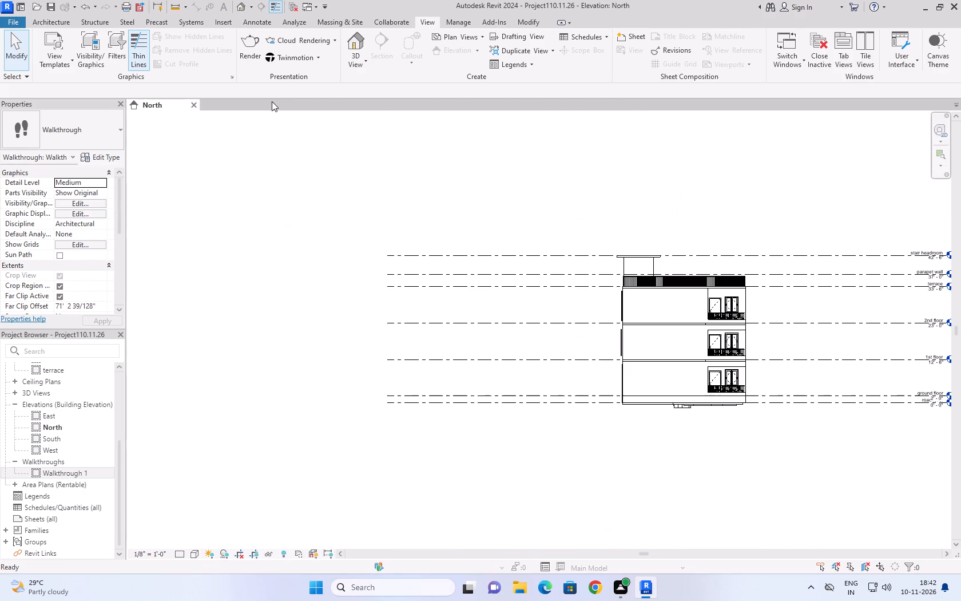
Open the default 3D view and inspect the ground-floor entrance, parking area and staircase up close.
left_click(360, 53)
left_click(367, 80)
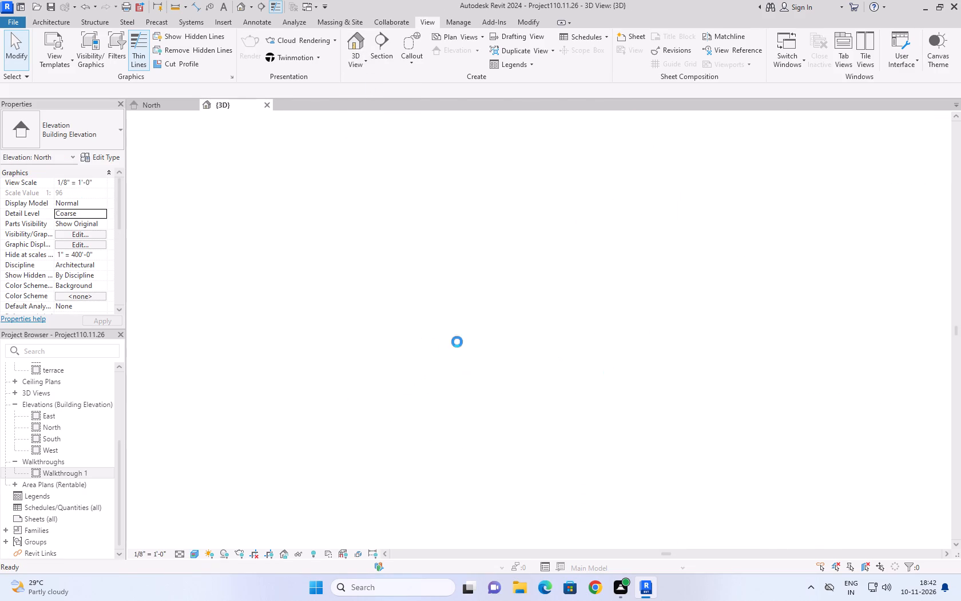
scroll(595, 443, "up", 8)
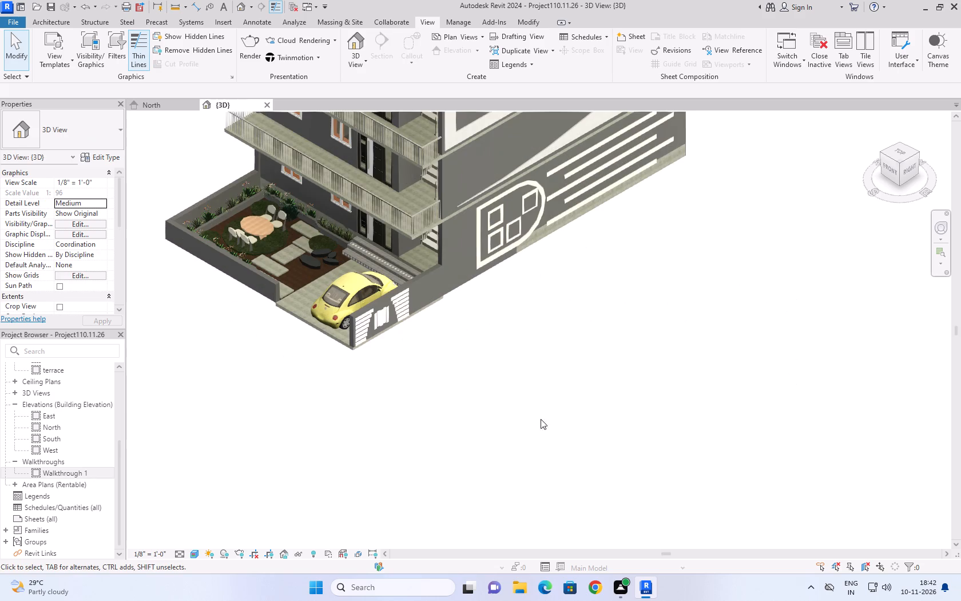
scroll(344, 282, "up", 5)
middle_click_drag(358, 239, 398, 172, "shift")
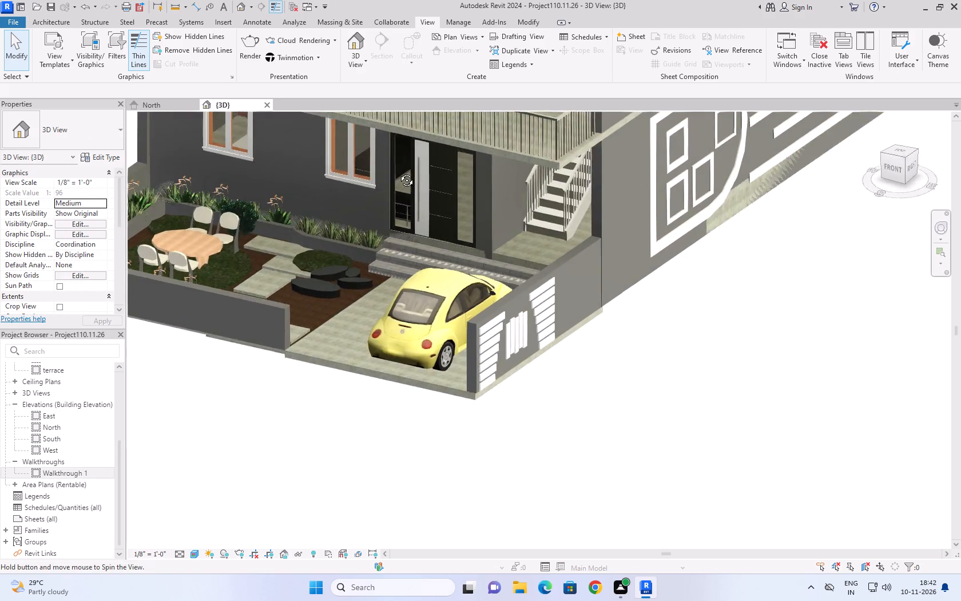
middle_click_drag(398, 172, 433, 126, "shift")
scroll(579, 141, "up", 8)
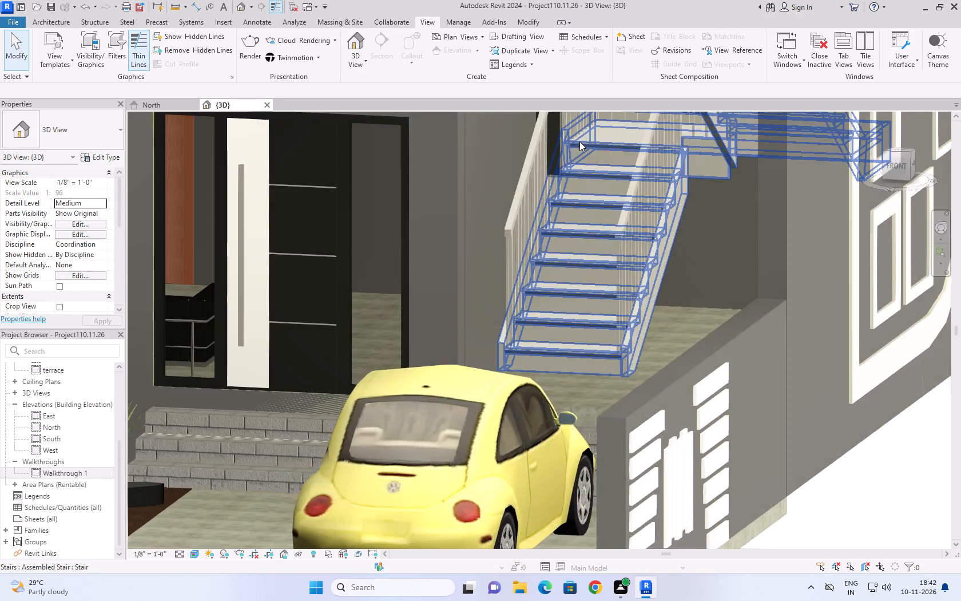
scroll(579, 141, "up", 3)
Rotate the ground-floor 50" flat-screen TV behind the entrance door in quarter turns until its back faces the stair-side wall.
left_click(539, 126)
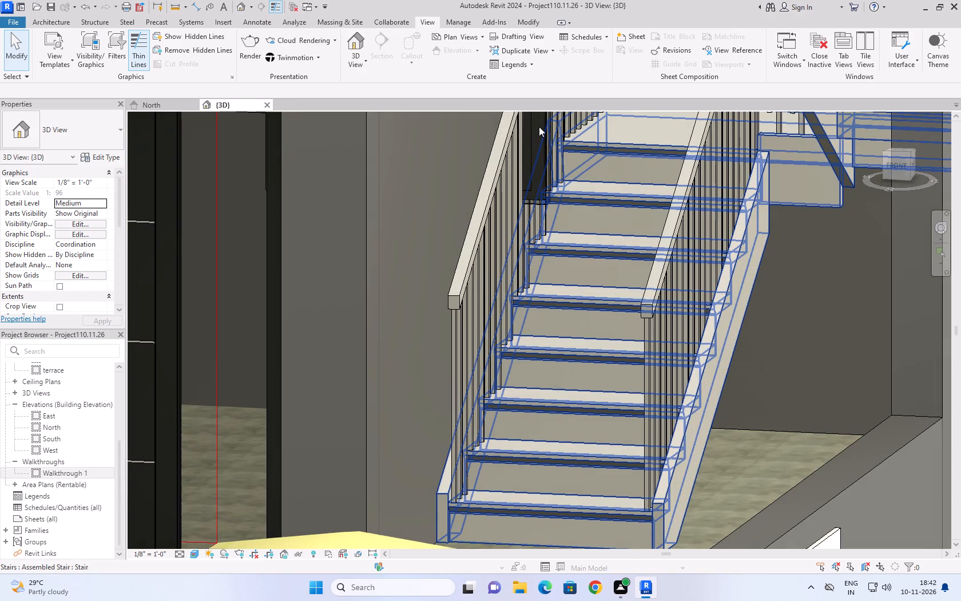
left_click(543, 164)
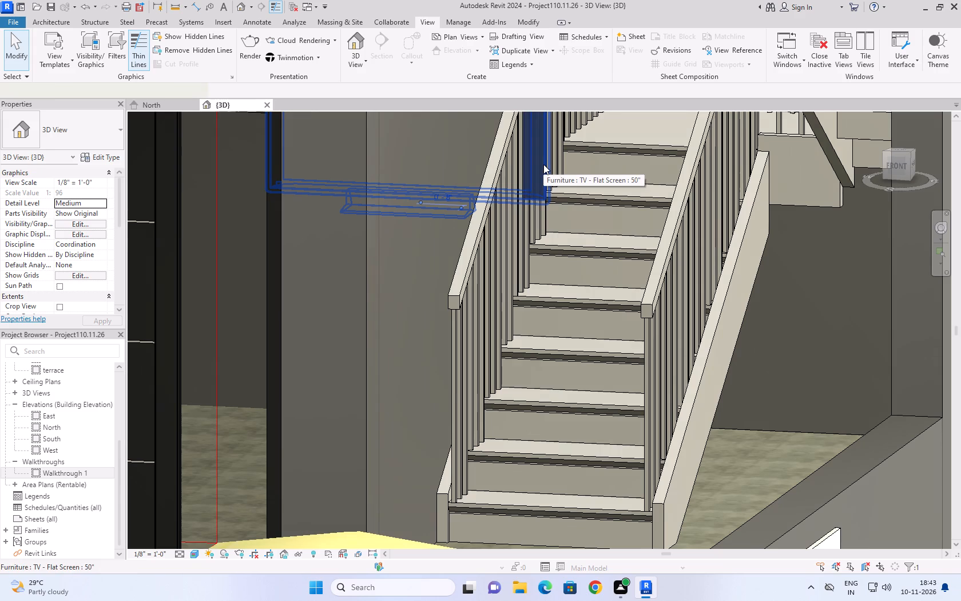
key("space")
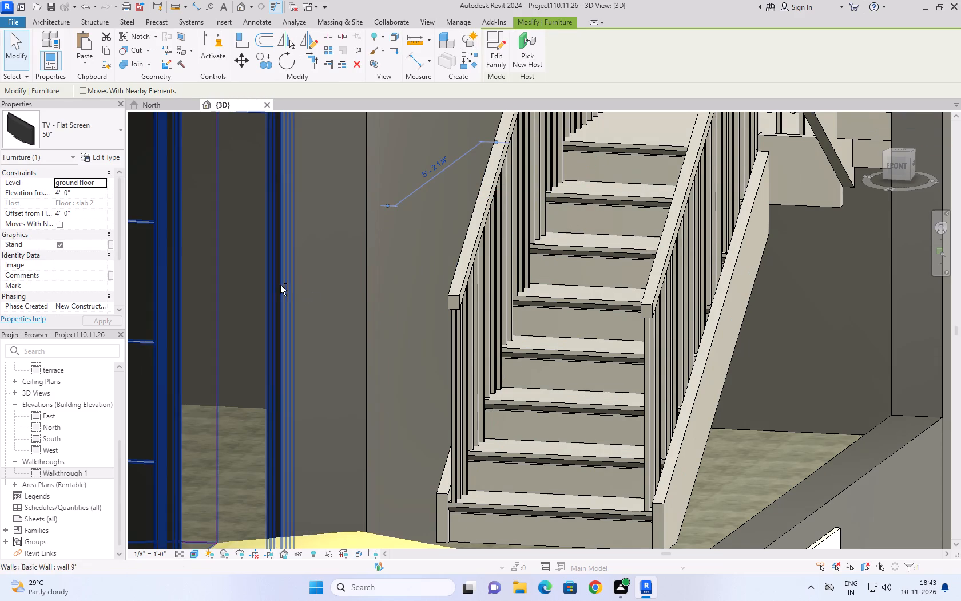
middle_click_drag(280, 285, 341, 274, "shift")
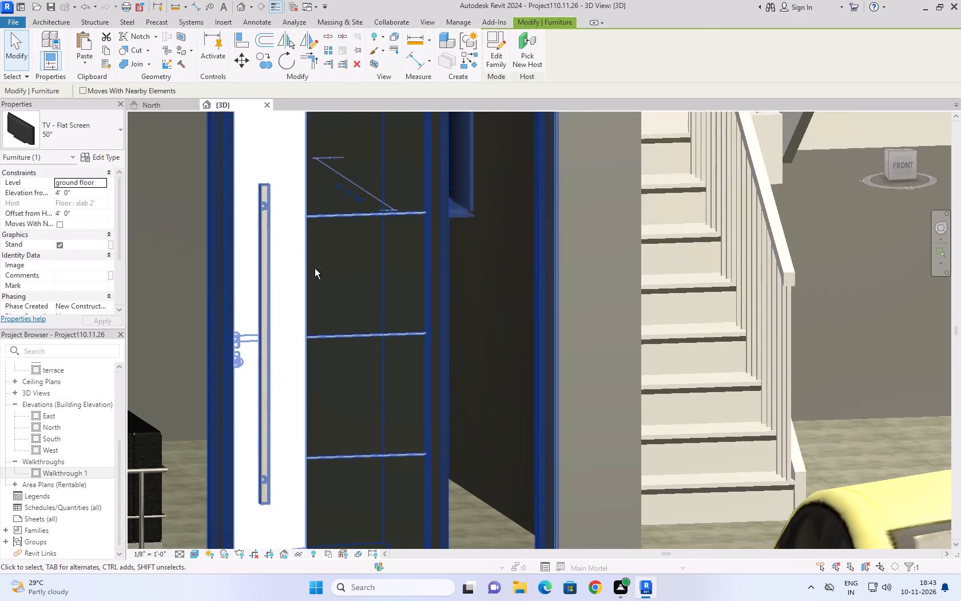
middle_click_drag(438, 282, 414, 282, "shift")
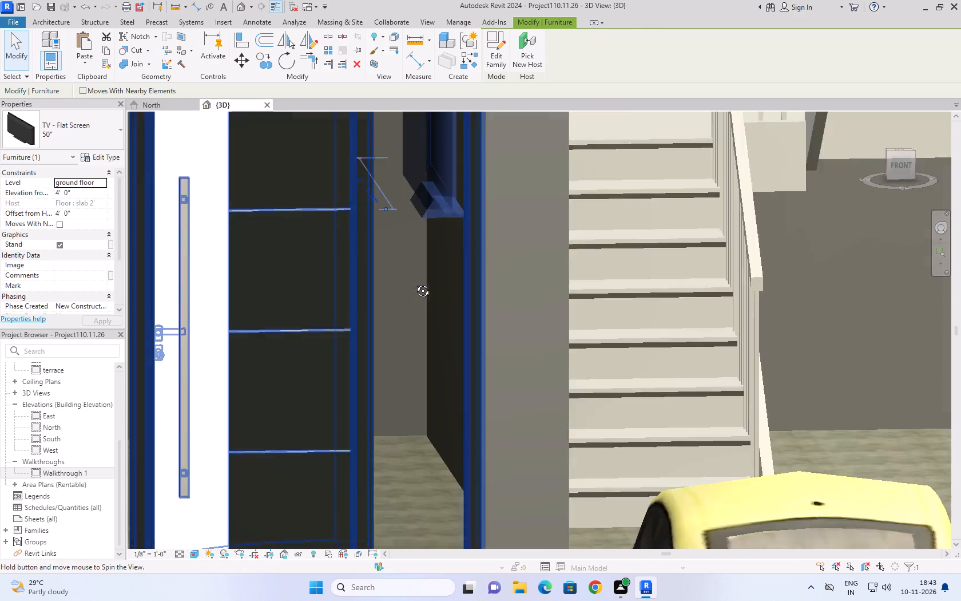
middle_click_drag(414, 282, 424, 271, "shift")
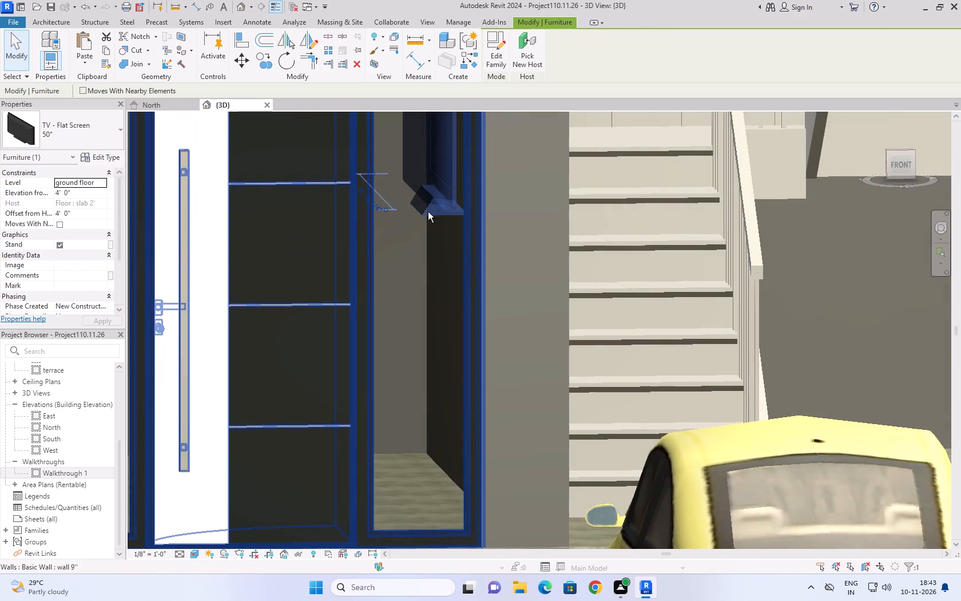
scroll(428, 189, "up", 9)
middle_click_drag(450, 157, 452, 247)
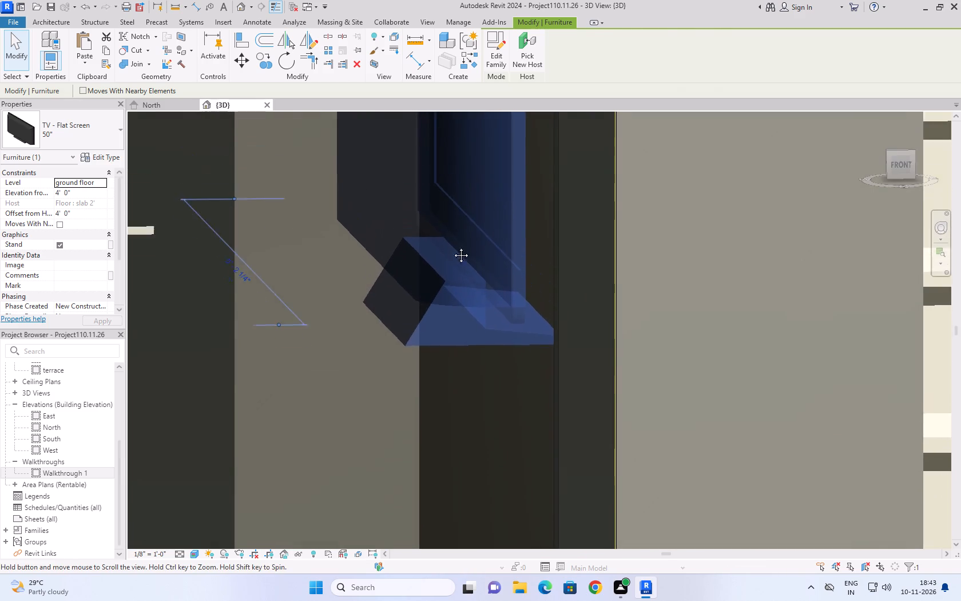
middle_click_drag(452, 247, 461, 320)
scroll(461, 320, "down", 7)
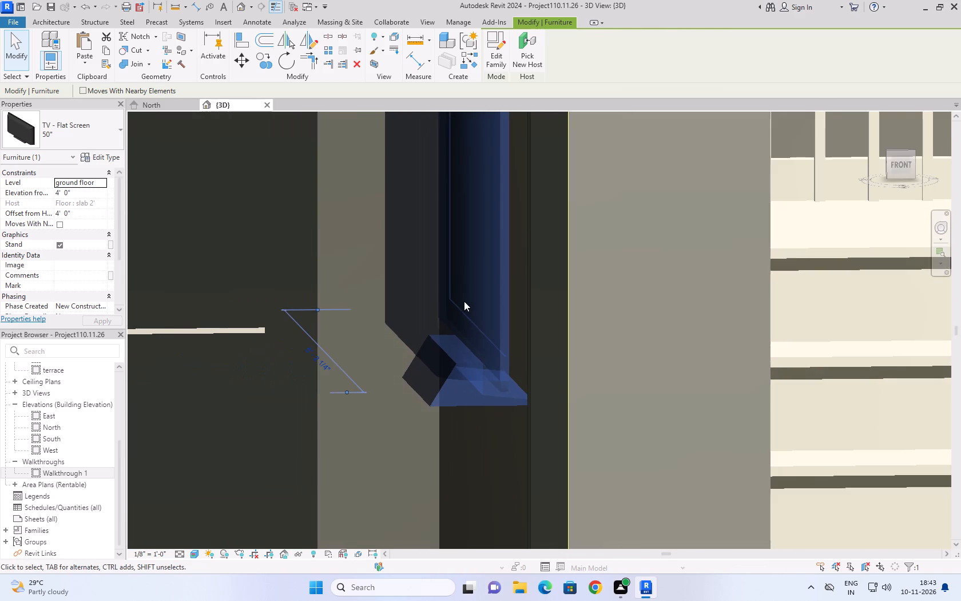
middle_click_drag(450, 246, 451, 319)
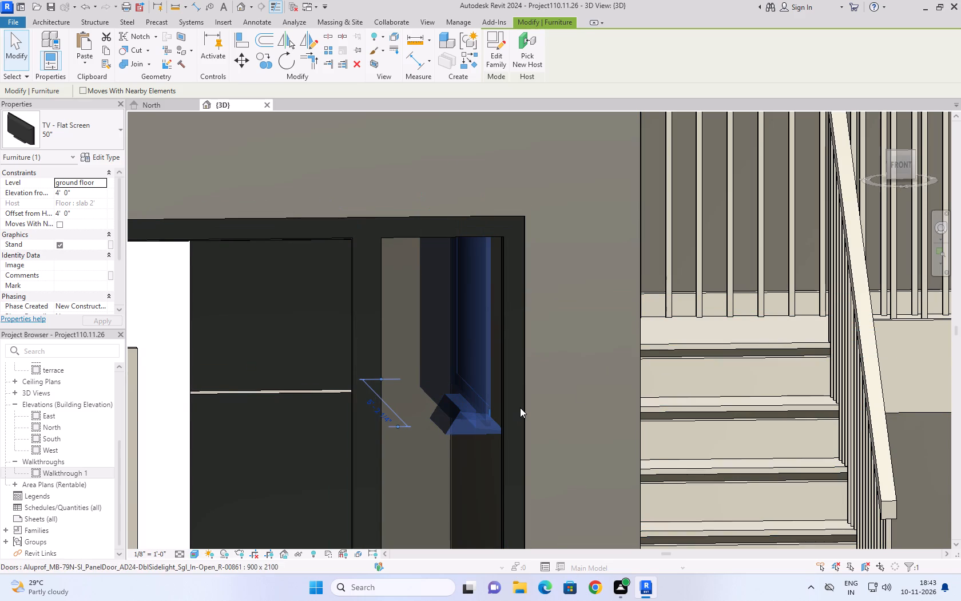
key("space")
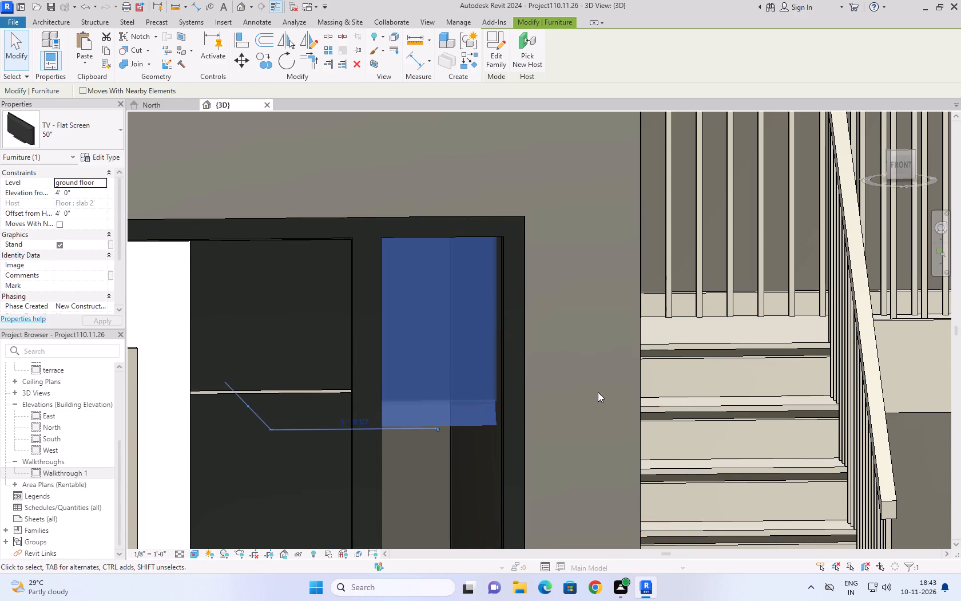
key("space")
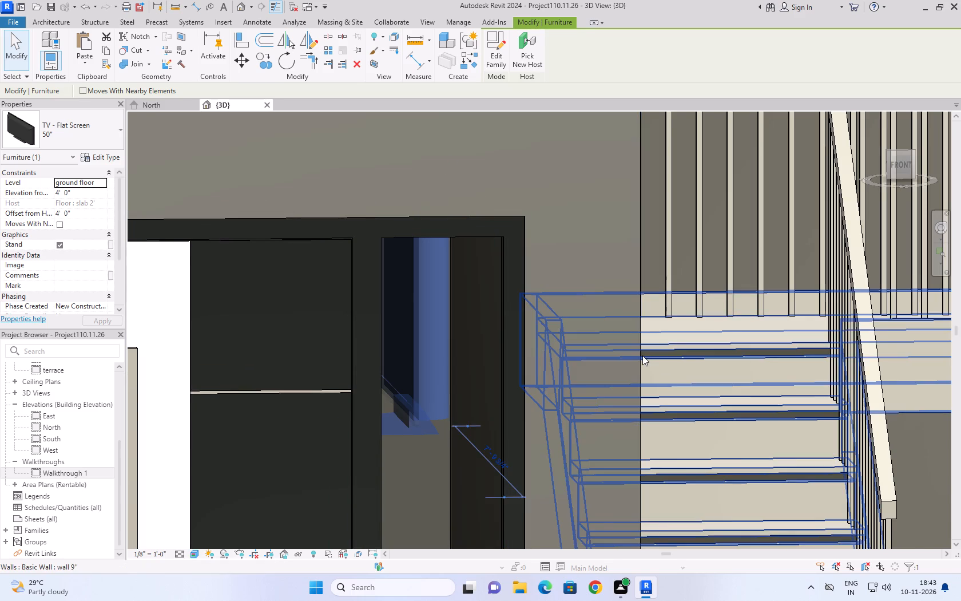
Nudge the 50" flat-screen TV toward the stair-side wall until its screen sits almost flush with the wall face, checking from the front.
middle_click_drag(642, 355, 634, 366, "shift")
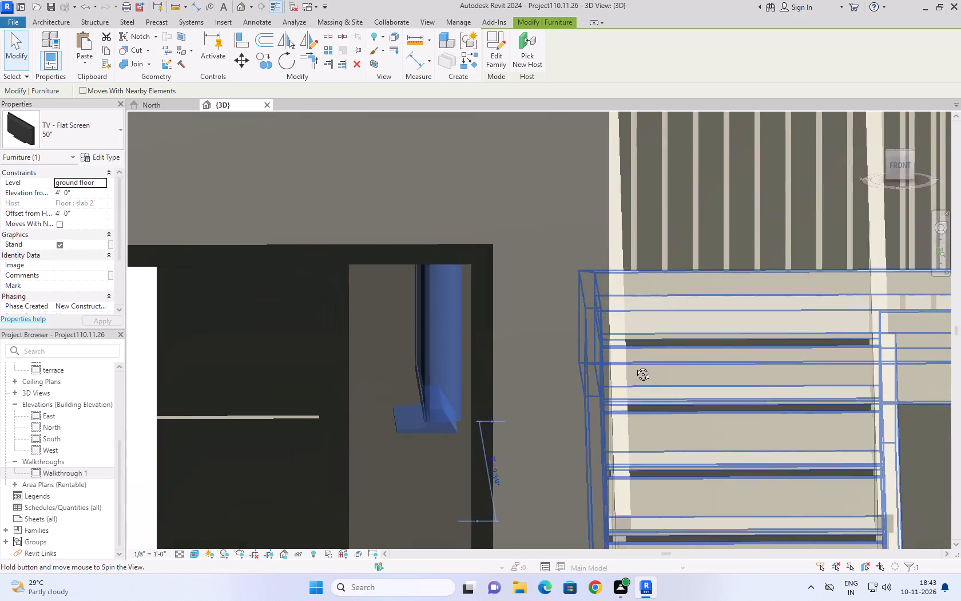
middle_click_drag(634, 366, 640, 368, "shift")
scroll(640, 368, "down", 5)
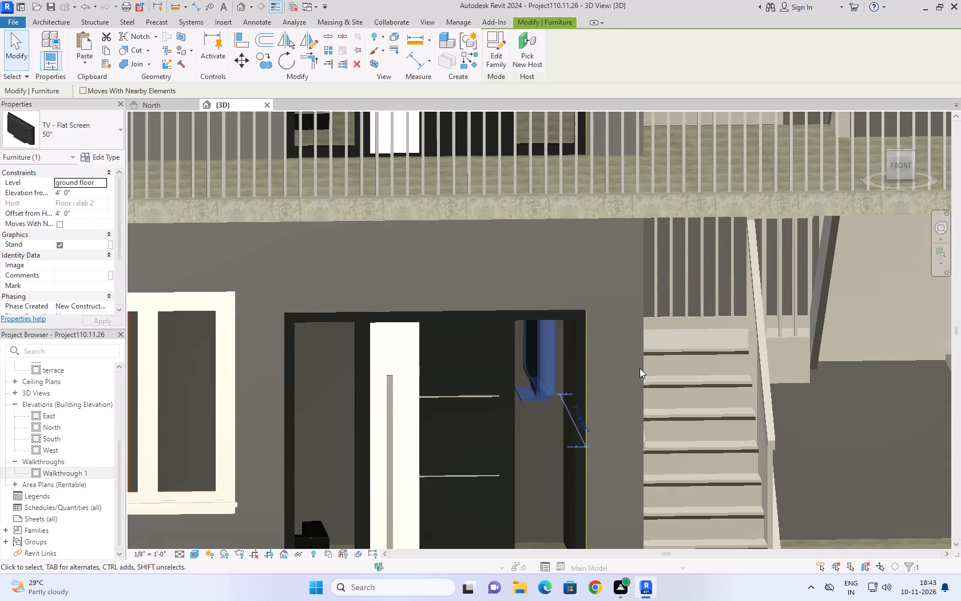
key("Right")
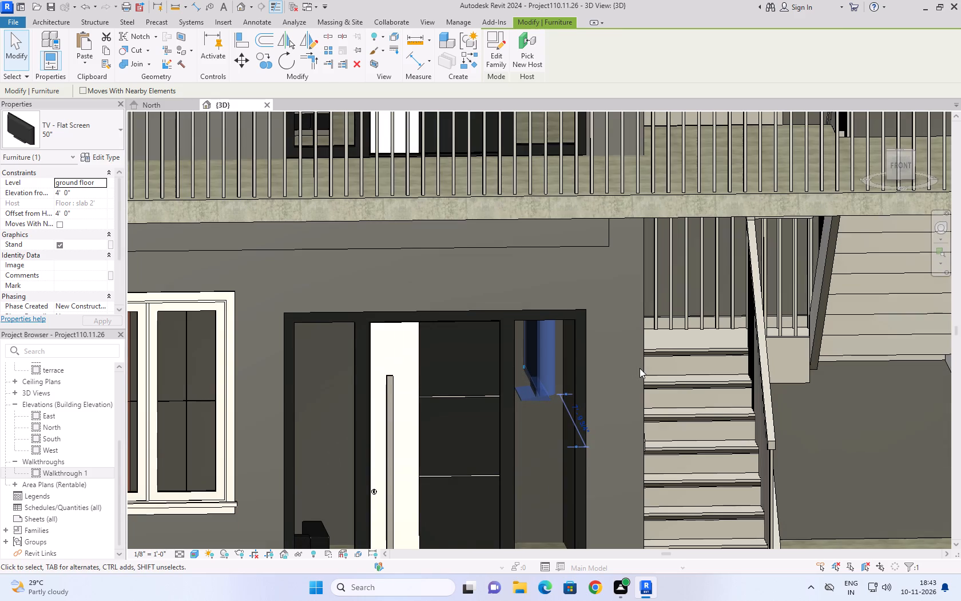
key("Right")
key("Right")
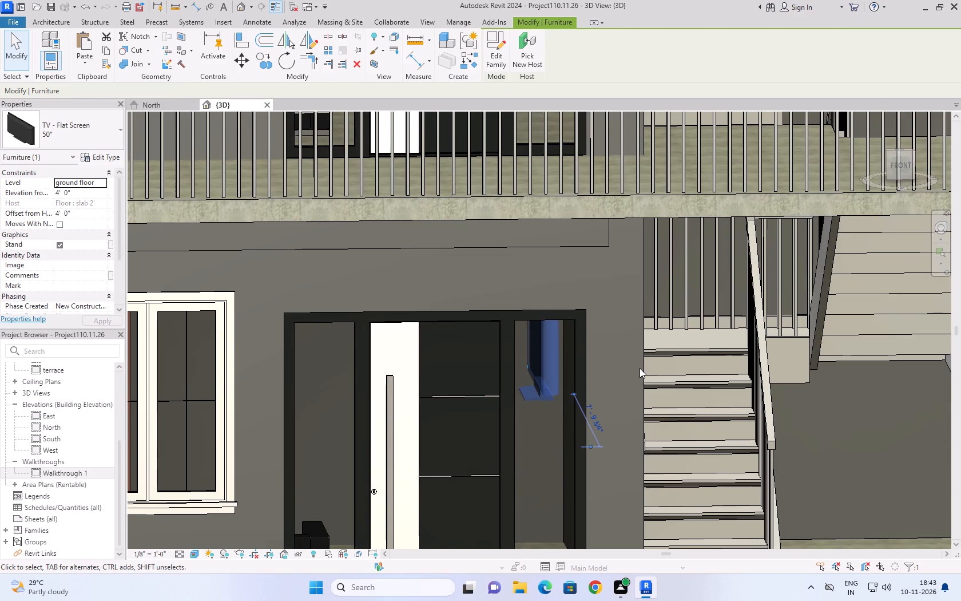
left_click(899, 161)
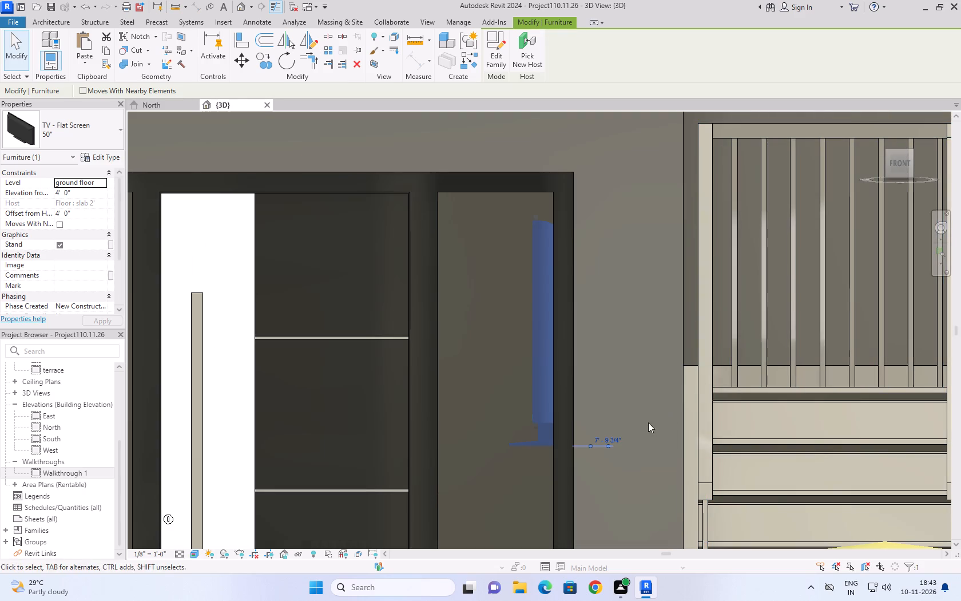
key("Right")
key("Right")
key("Right")
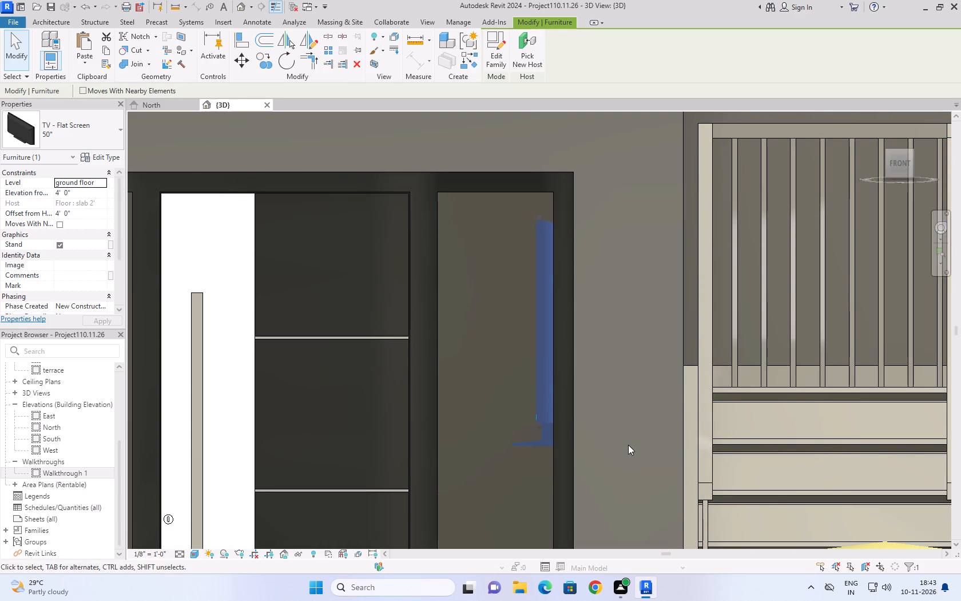
key("Right")
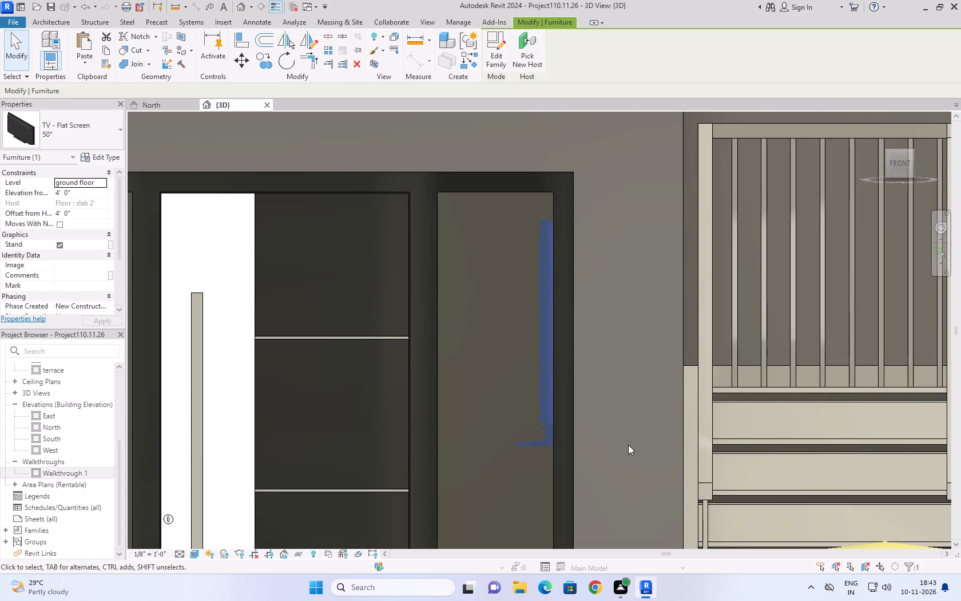
key("Right")
key("Right")
key("Right")
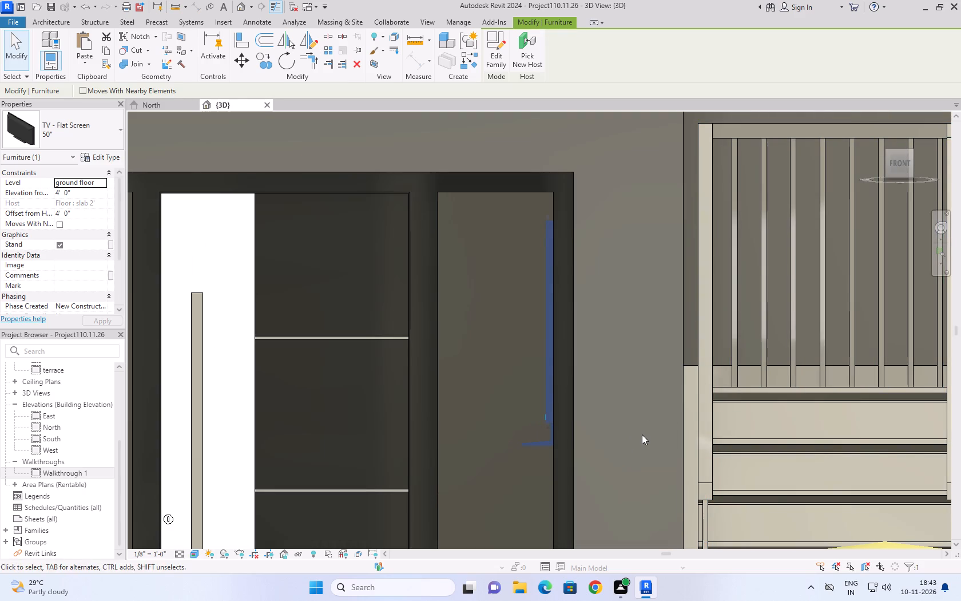
key("Right")
key("Right")
key("Right")
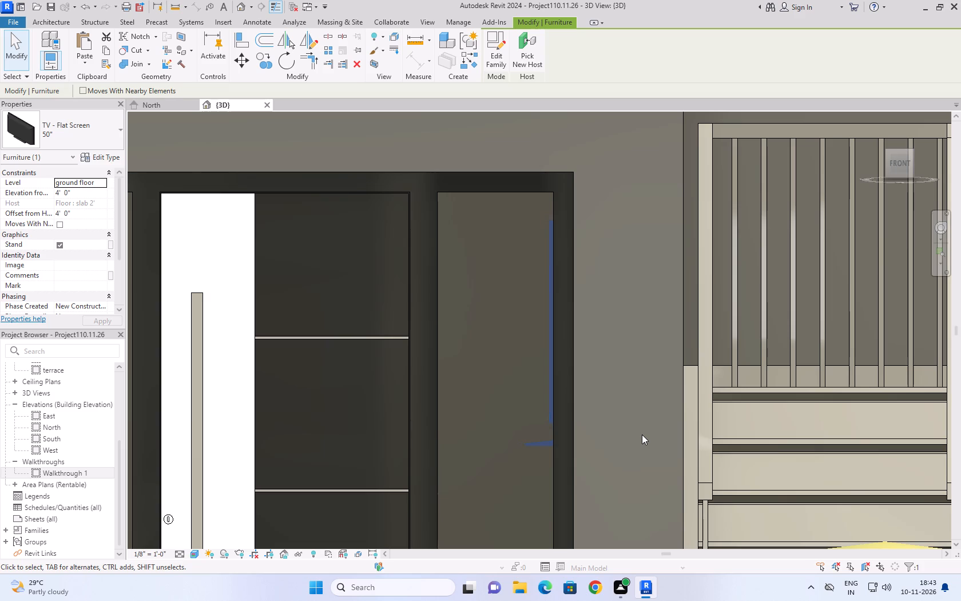
Nudge the ground-floor 50" flat-screen TV slightly further toward the stair-side wall in the front 3D view.
key("Right")
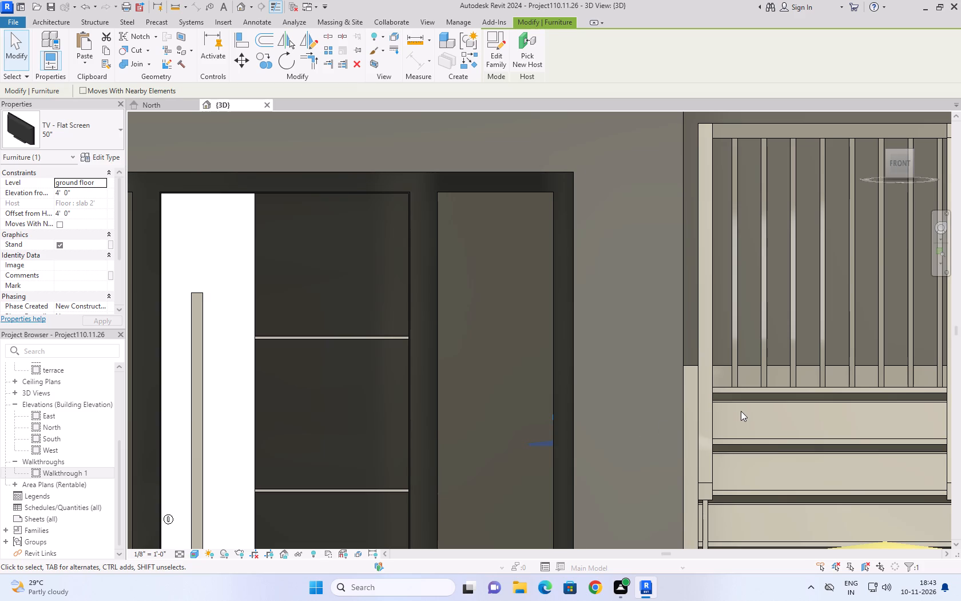
key("Right")
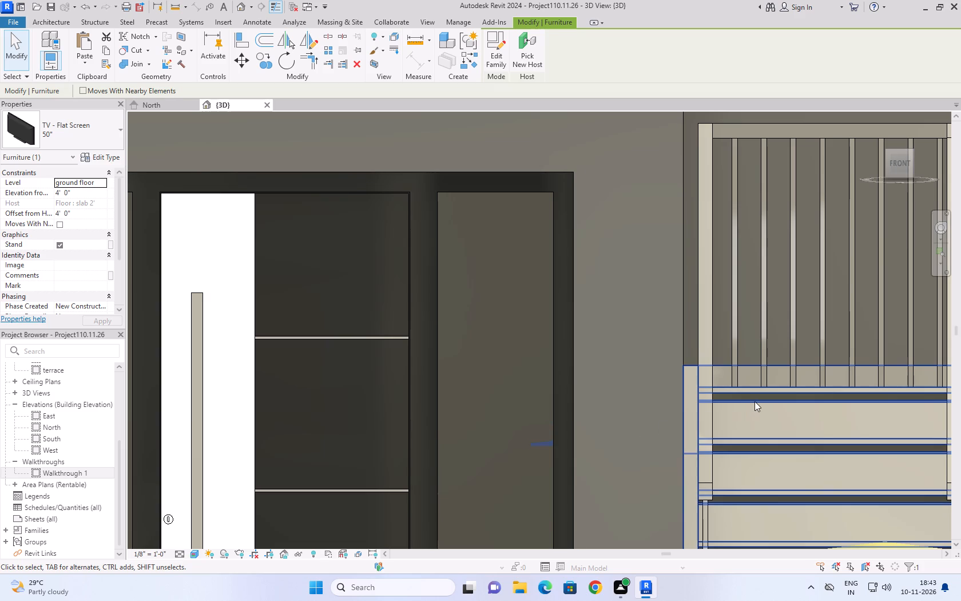
Inspect the TV's position against the stair-side wall from several angles around the ground-floor entrance.
middle_click_drag(754, 401, 676, 426, "shift")
scroll(730, 376, "down", 3)
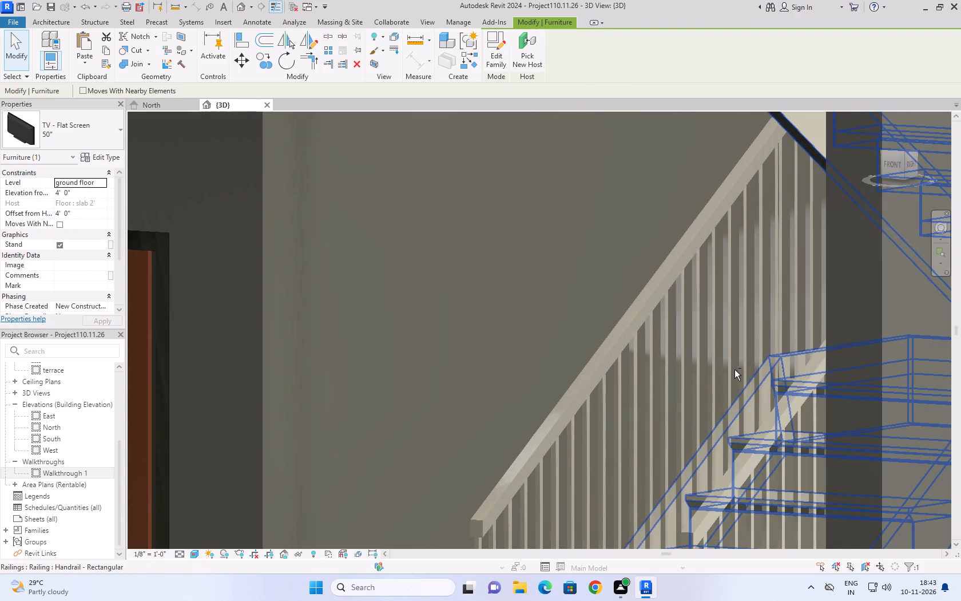
scroll(734, 370, "down", 6)
middle_click_drag(614, 442, 670, 453, "shift")
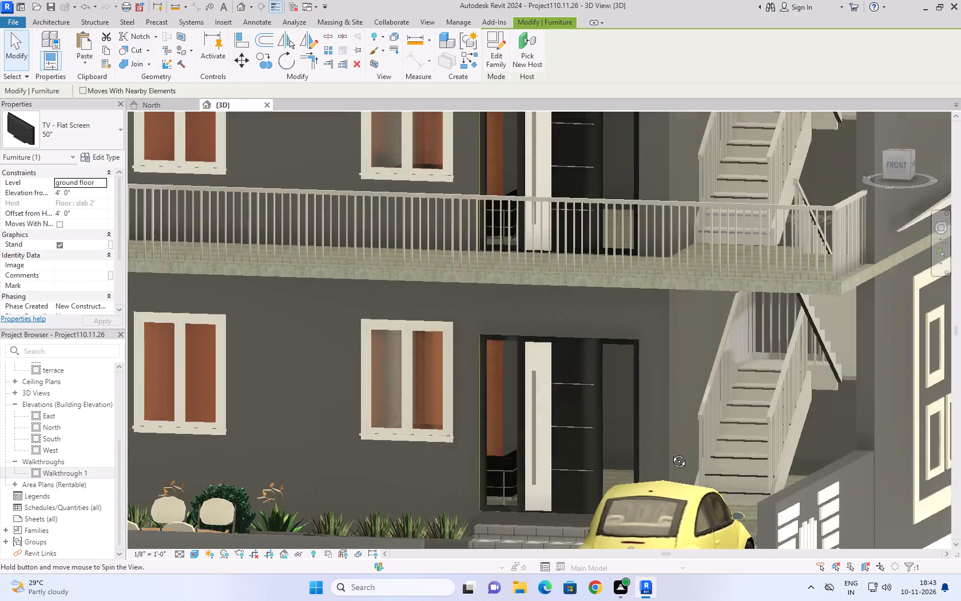
middle_click_drag(670, 453, 769, 400, "shift")
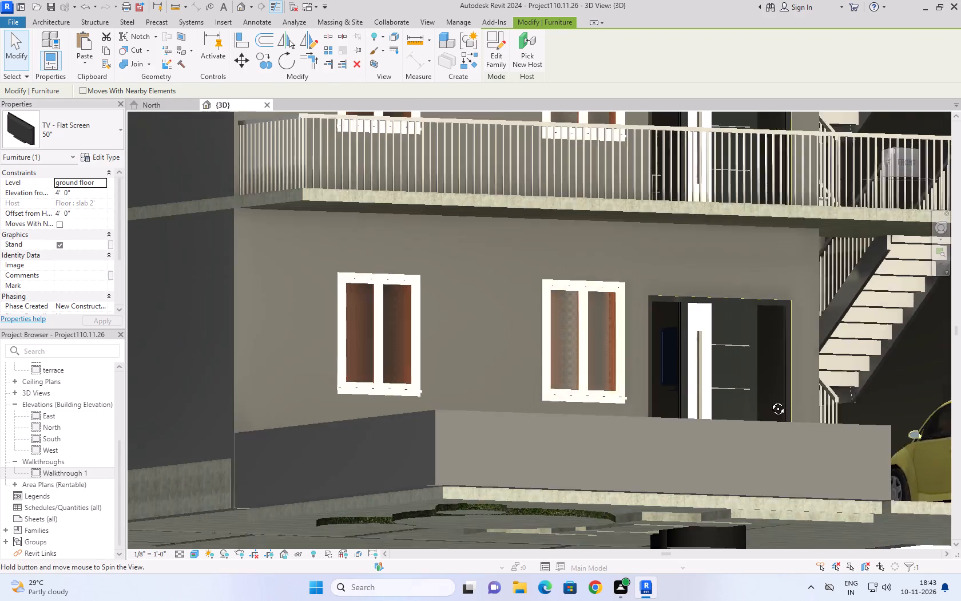
middle_click_drag(769, 400, 760, 457, "shift")
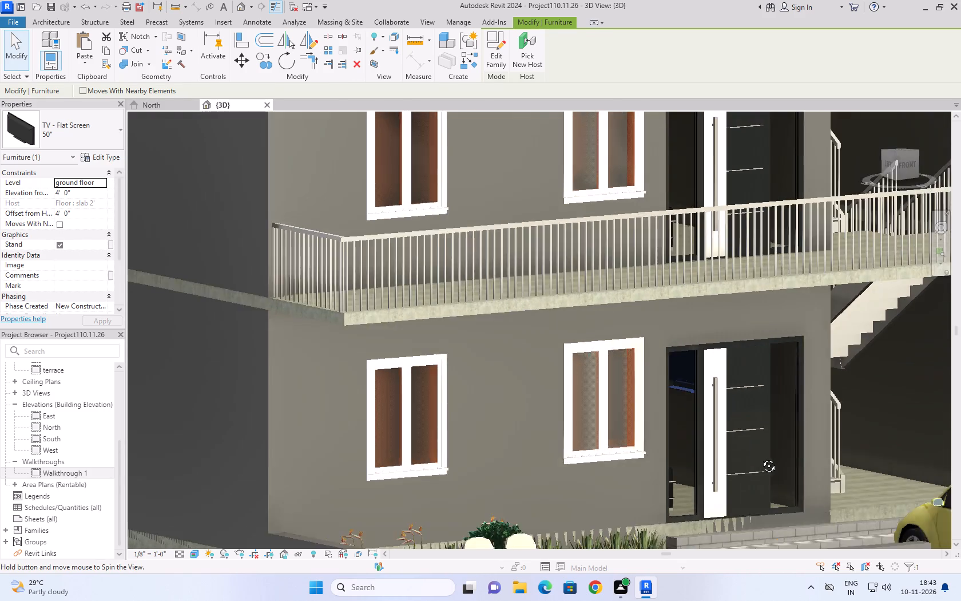
middle_click_drag(760, 457, 687, 449, "shift")
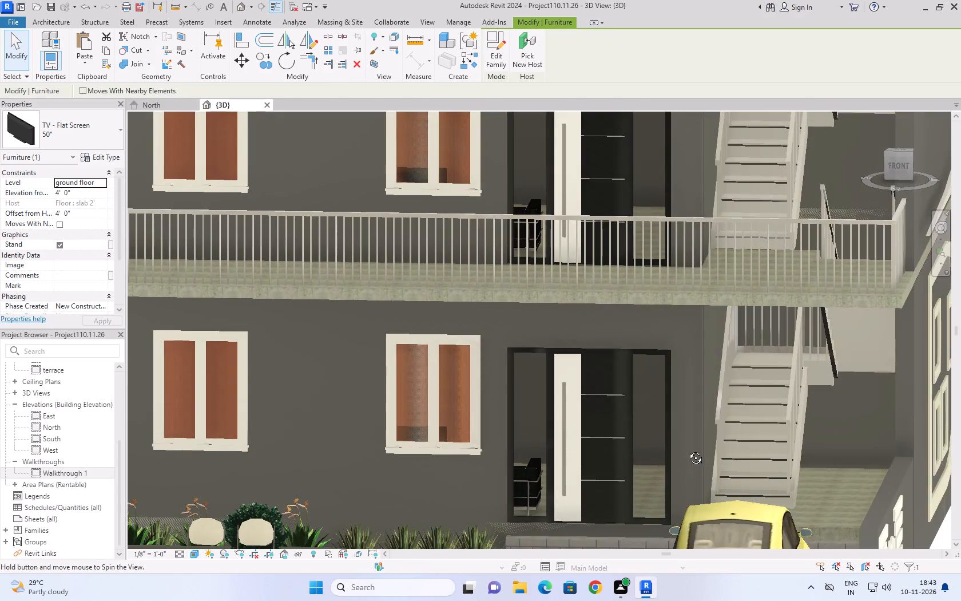
middle_click_drag(687, 449, 714, 437, "shift")
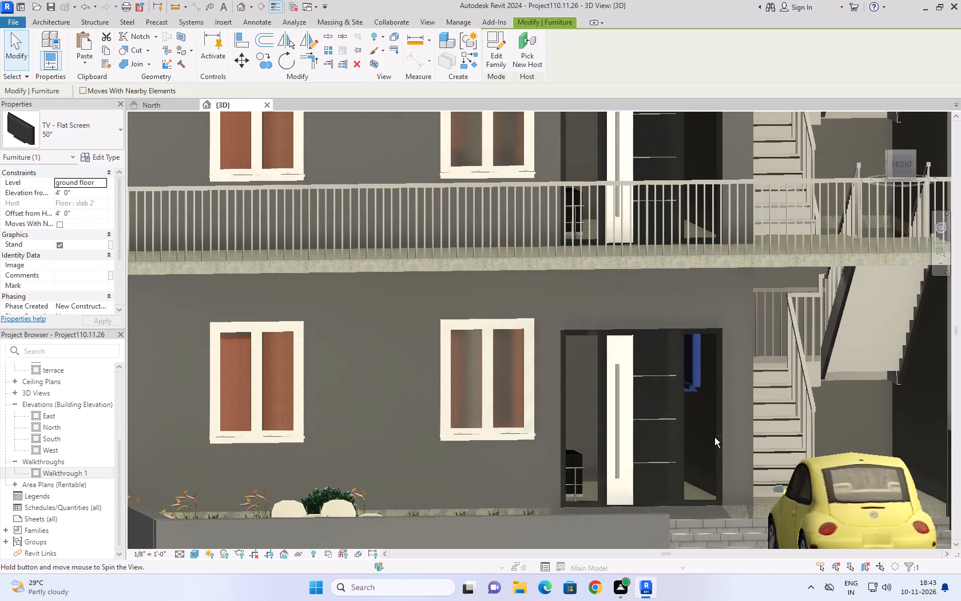
scroll(694, 399, "up", 13)
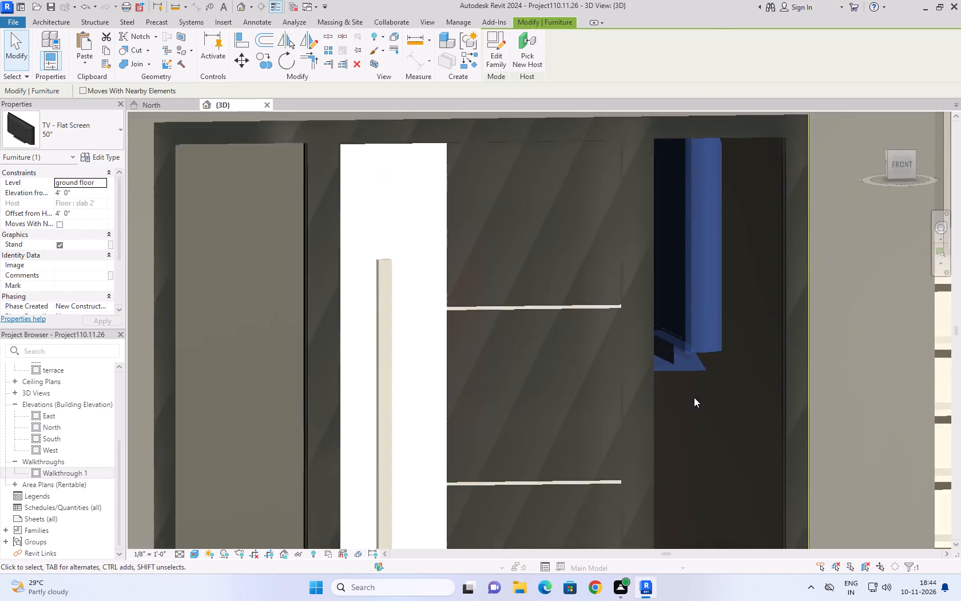
middle_click_drag(708, 374, 705, 352, "shift")
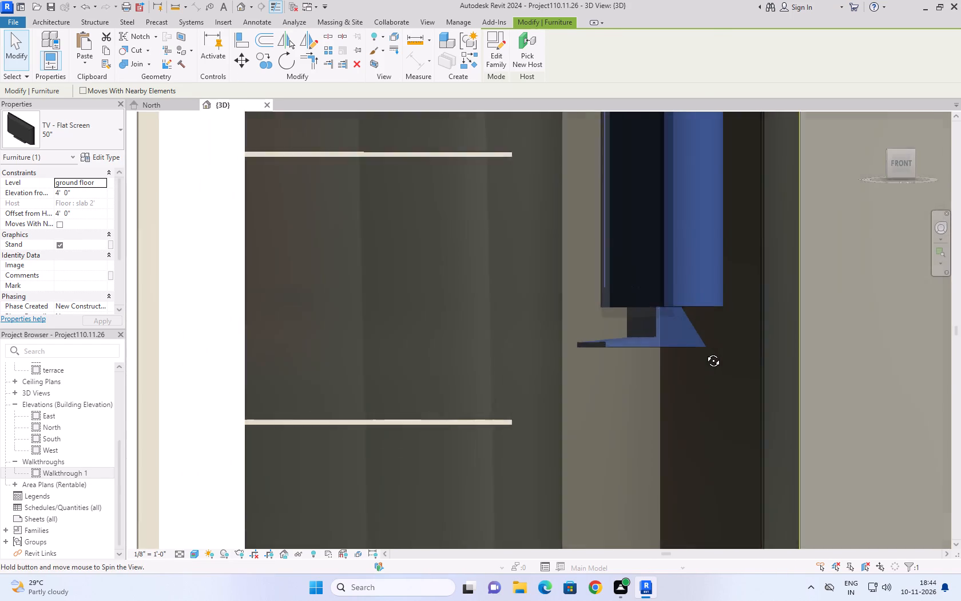
middle_click_drag(705, 352, 706, 351, "shift")
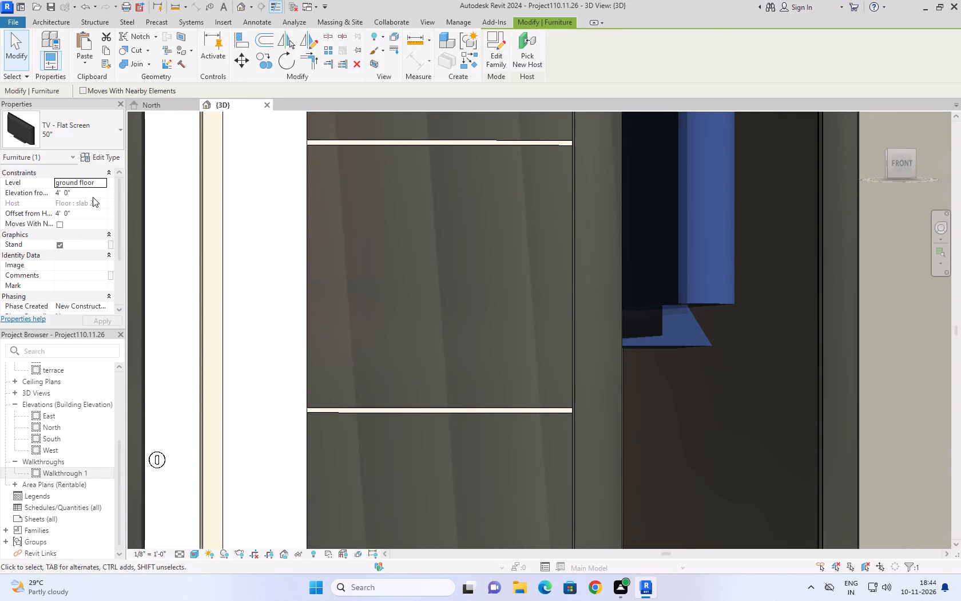
Set the 50" flat-screen TV's elevation from the ground floor level to 0.
left_click(93, 197)
left_click(88, 213)
left_click(92, 192)
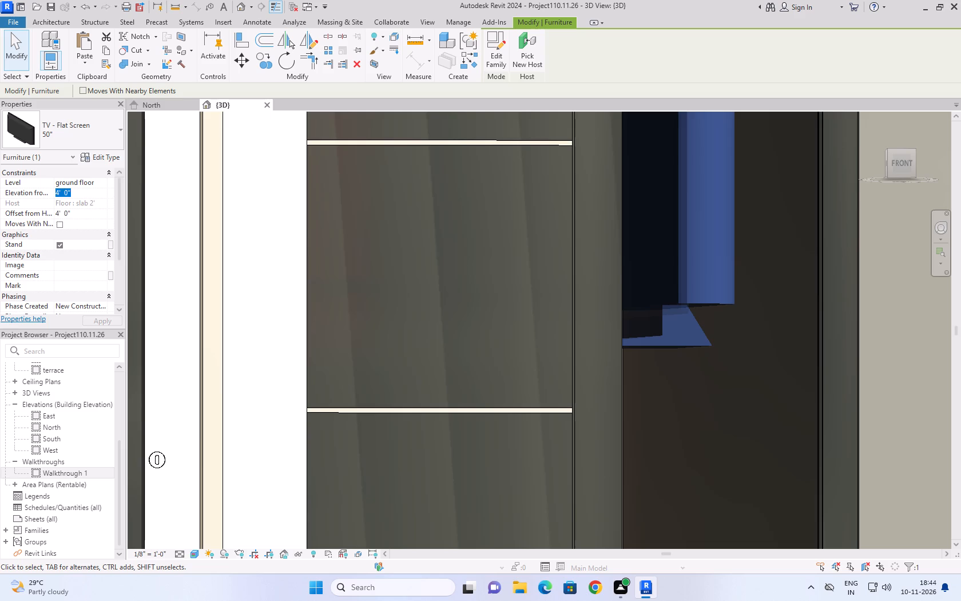
key("BackSpace")
key("0")
left_click(105, 317)
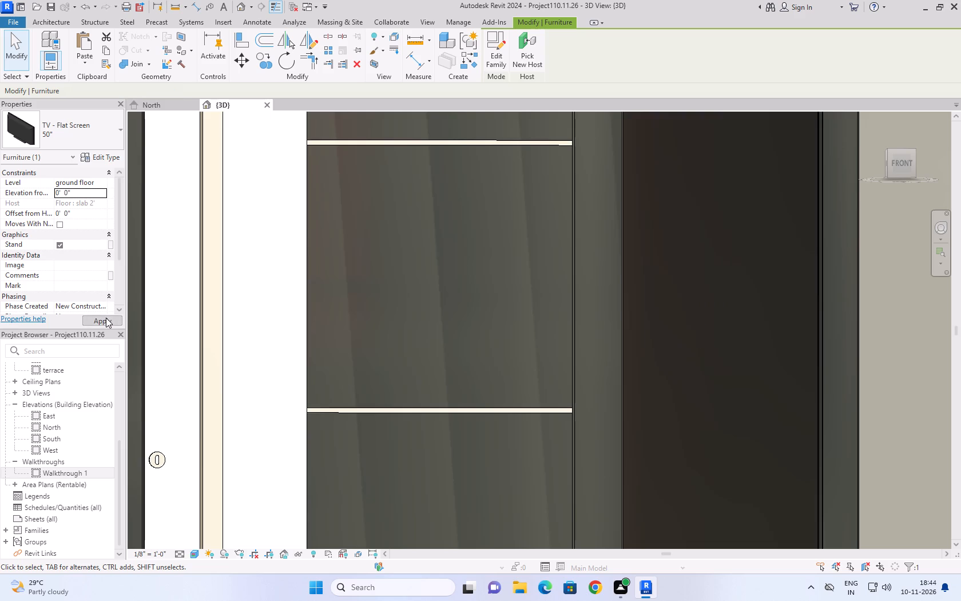
left_click(106, 183)
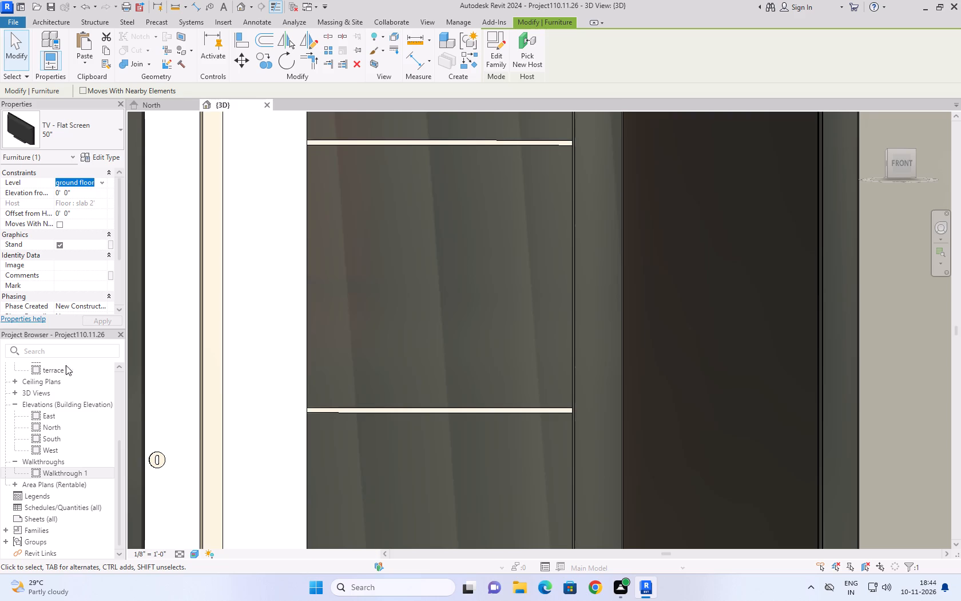
Open the ground floor plan and nudge the 50" flat-screen TV until its back meets the stair-side wall face.
scroll(49, 414, "up", 3)
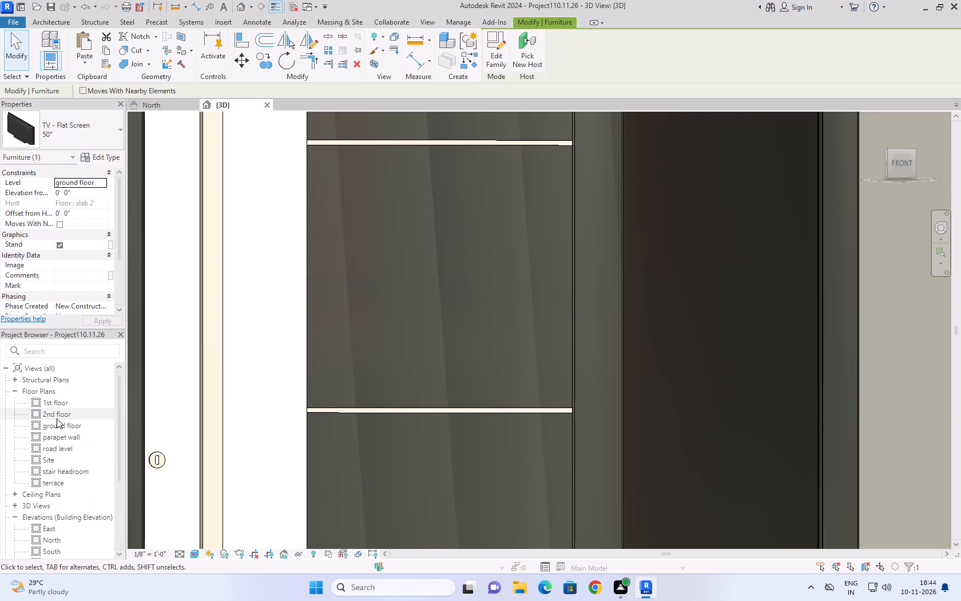
double_click(70, 428)
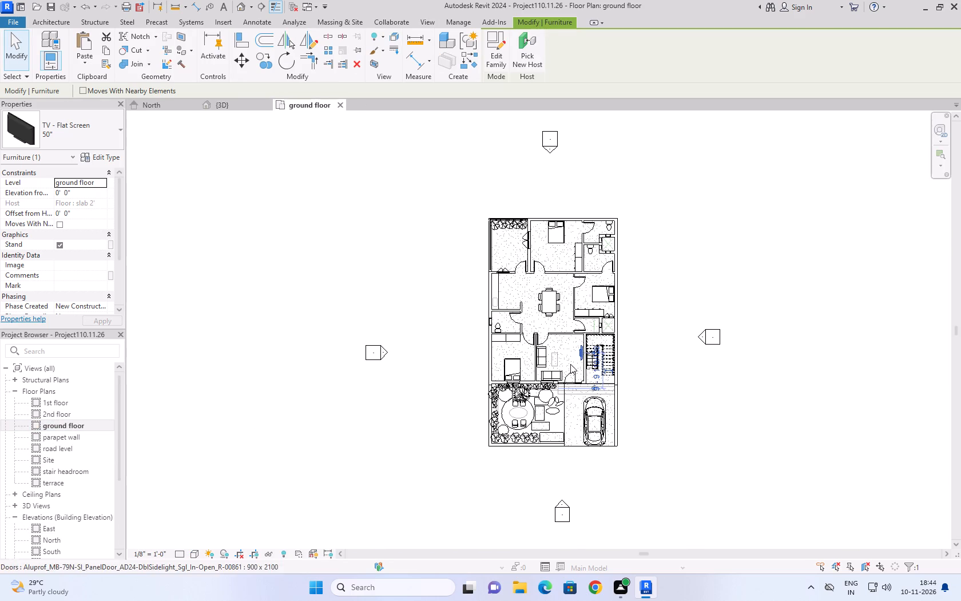
scroll(570, 364, "up", 17)
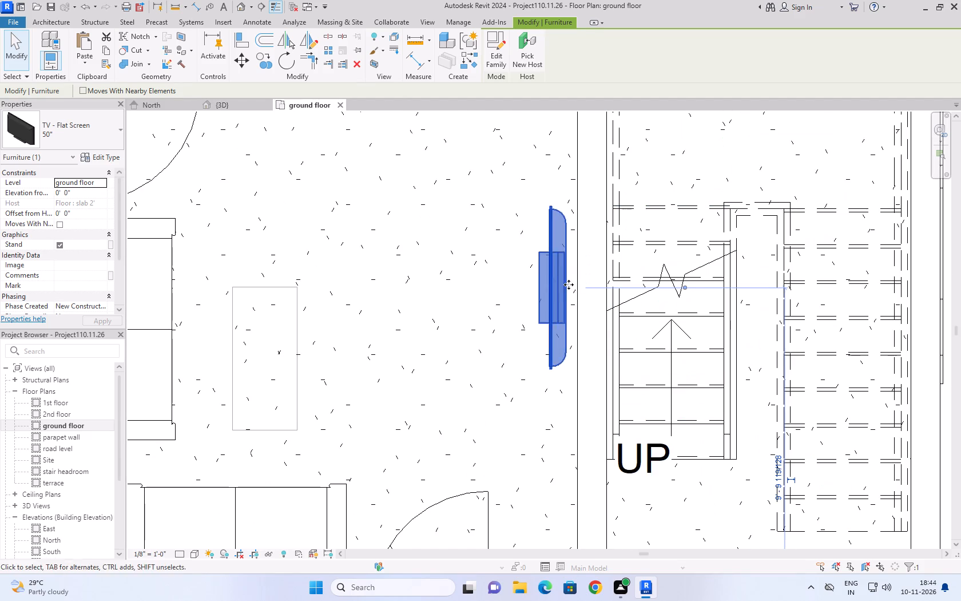
key("Right")
key("Right")
key("Right")
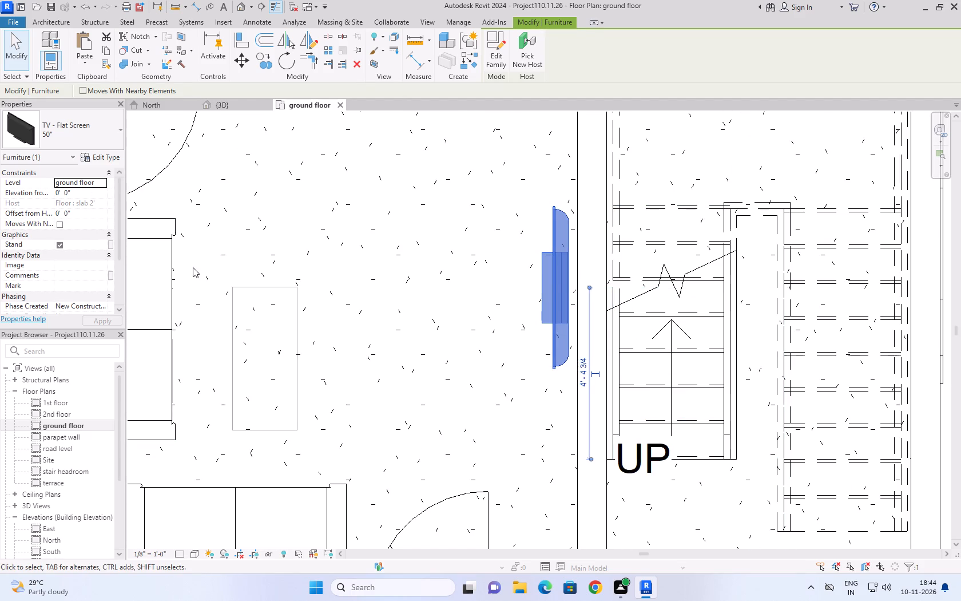
key("Right")
key("Right")
key("Right")
key("Right")
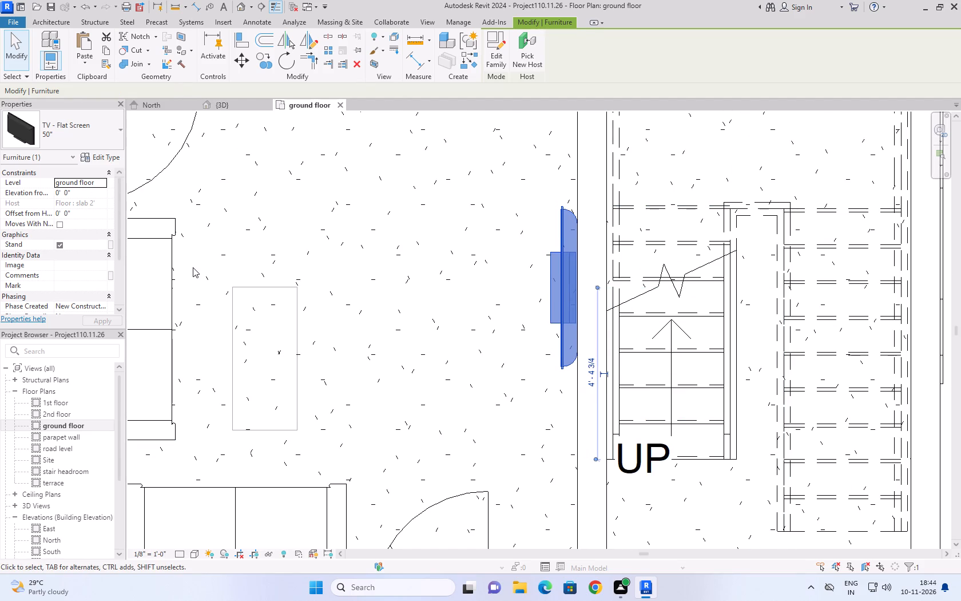
Set the 50" flat-screen TV's elevation from level to 4' and deselect it.
left_click(105, 193)
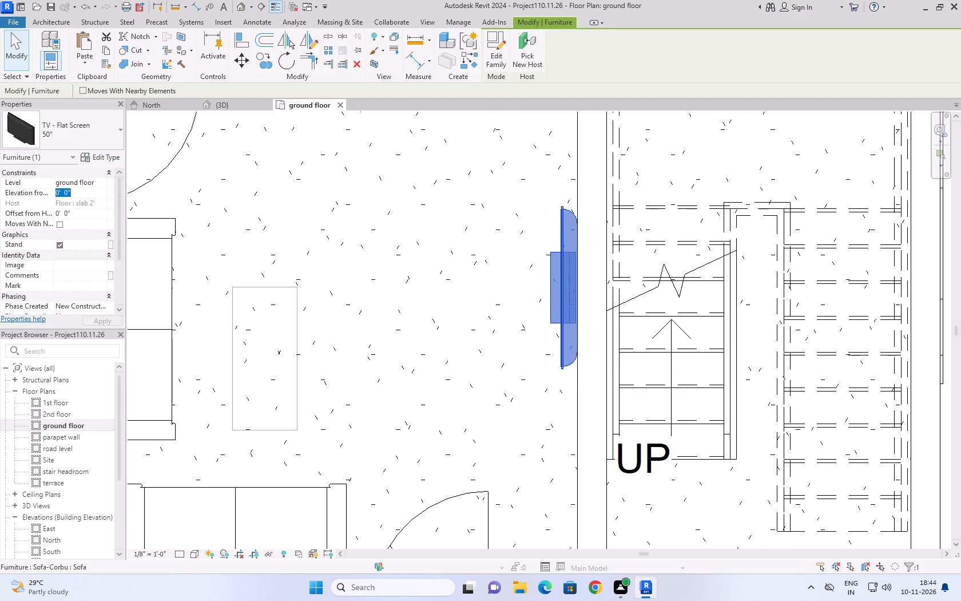
type("4'")
scroll(464, 371, "down", 7)
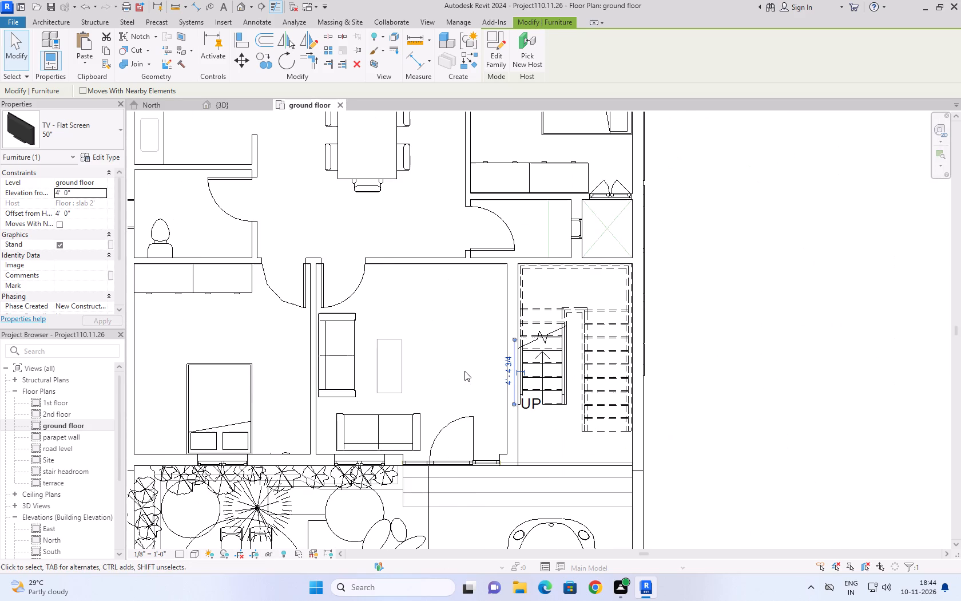
scroll(548, 358, "up", 4)
left_click(795, 300)
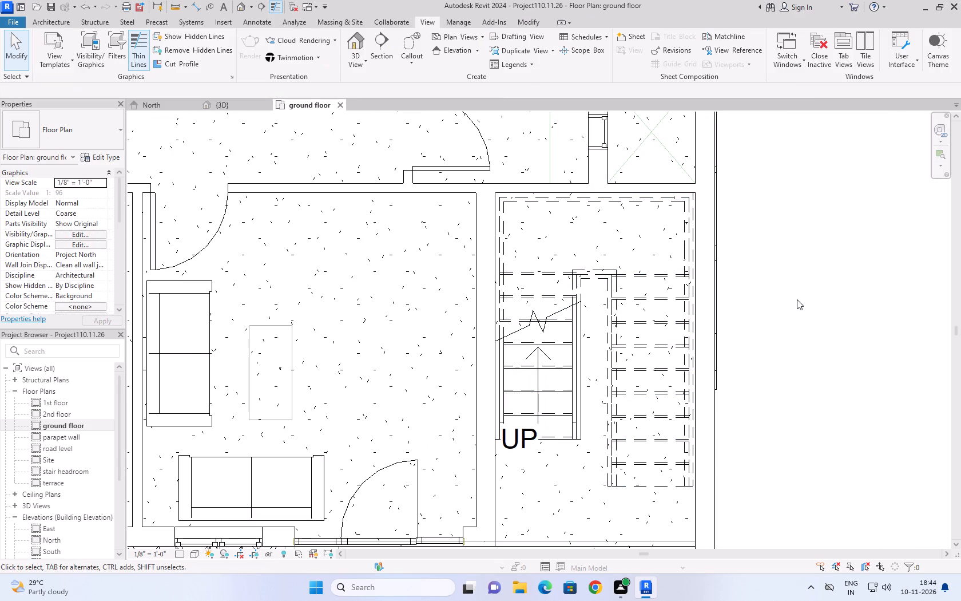
Save the project with the ground floor plan open.
scroll(801, 299, "up", 2)
scroll(797, 298, "down", 9)
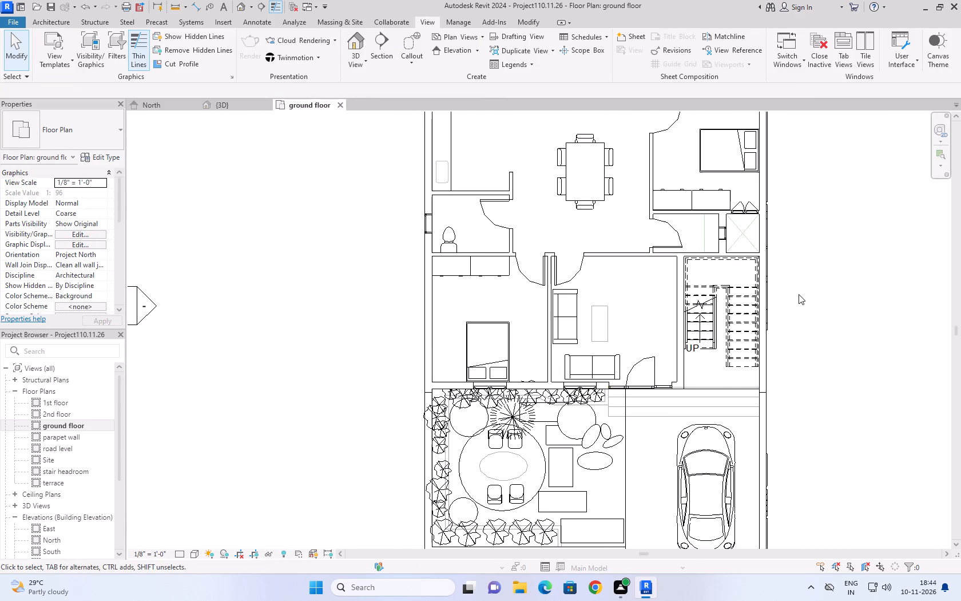
key("ctrl+s")
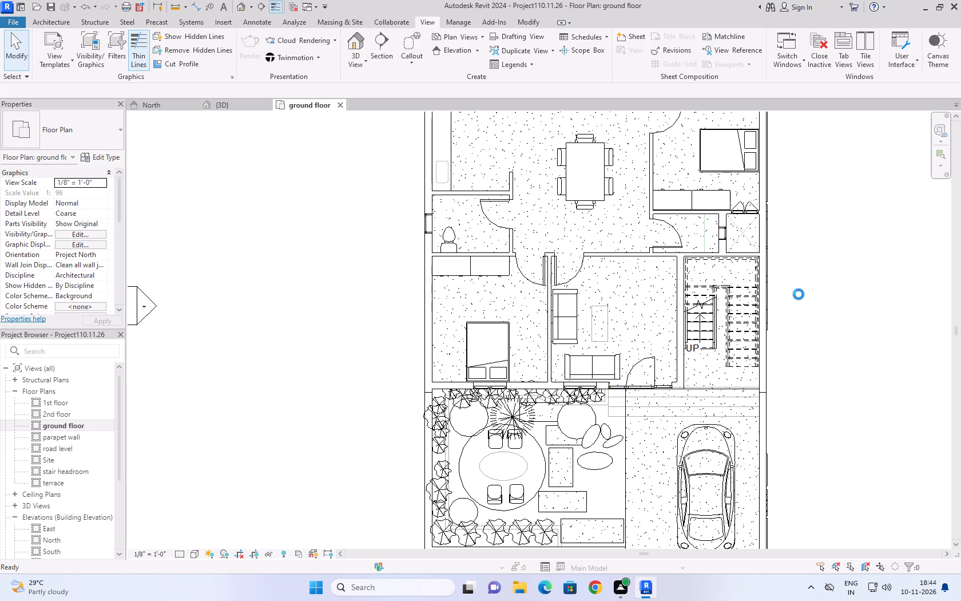
Return to the default 3D view and check the TV beside the entrance door and the front of the whole building.
scroll(791, 314, "down", 3)
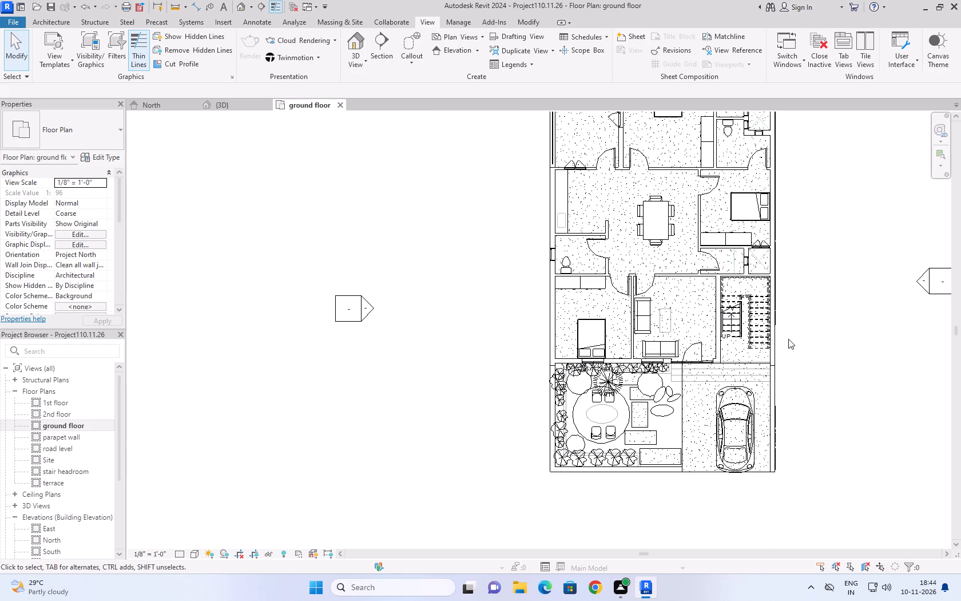
left_click(252, 113)
left_click(252, 106)
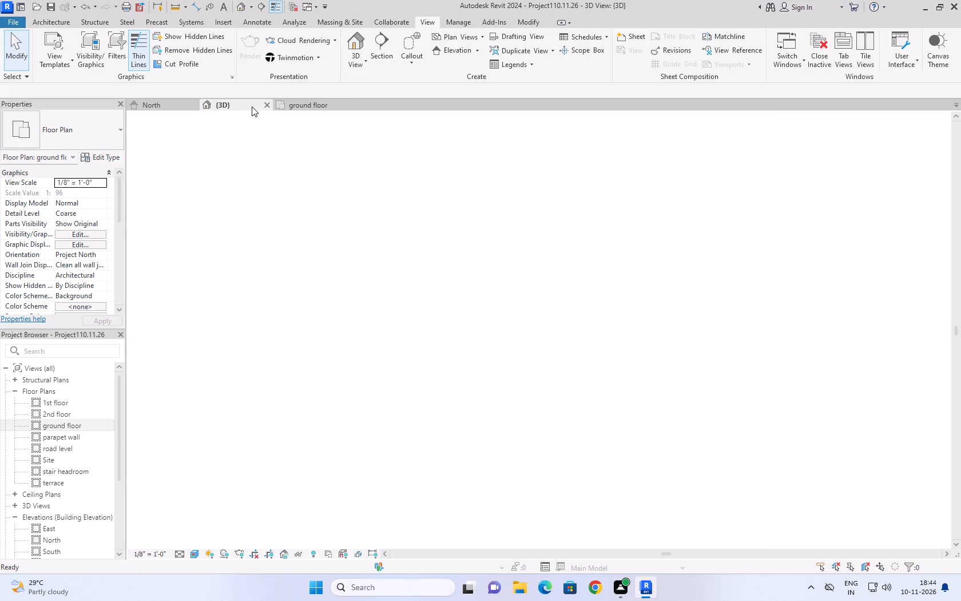
scroll(359, 219, "down", 2)
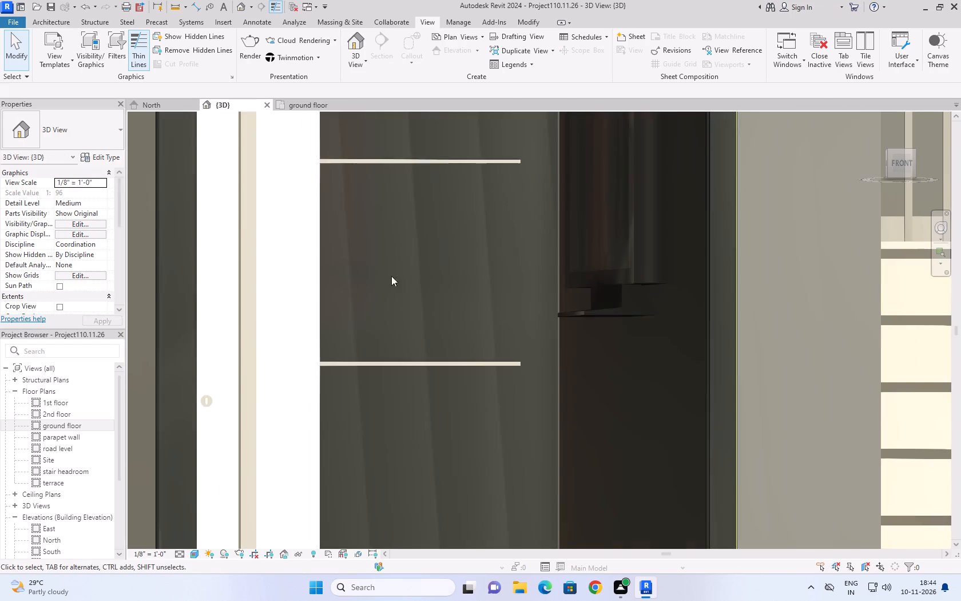
scroll(636, 250, "down", 9)
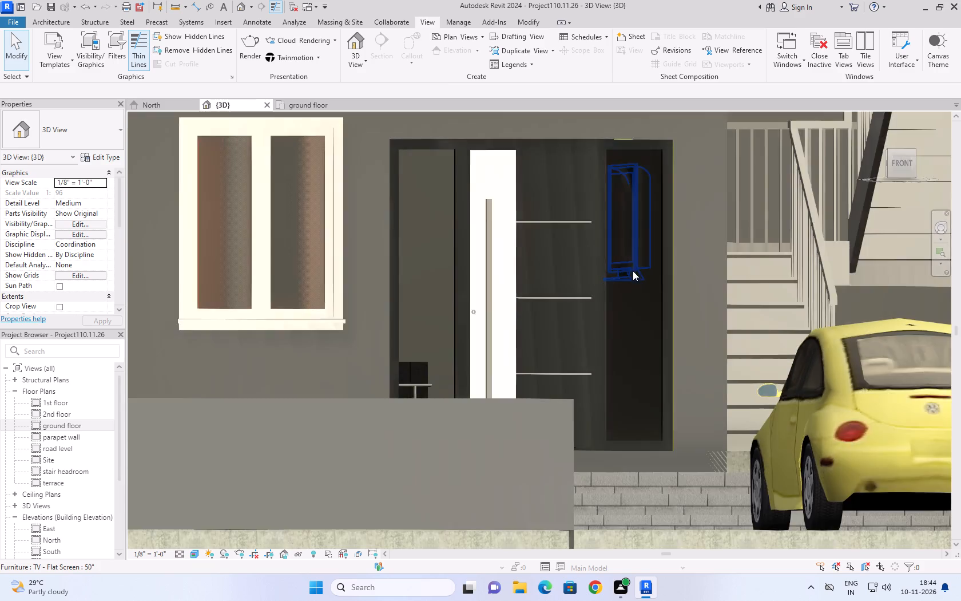
scroll(633, 271, "down", 2)
left_click(316, 101)
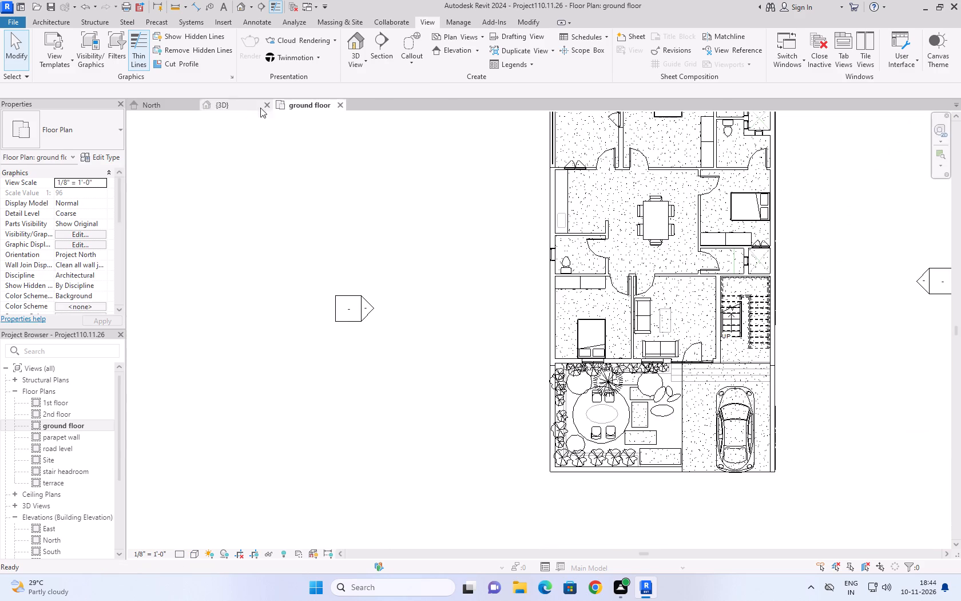
left_click(159, 108)
left_click(217, 107)
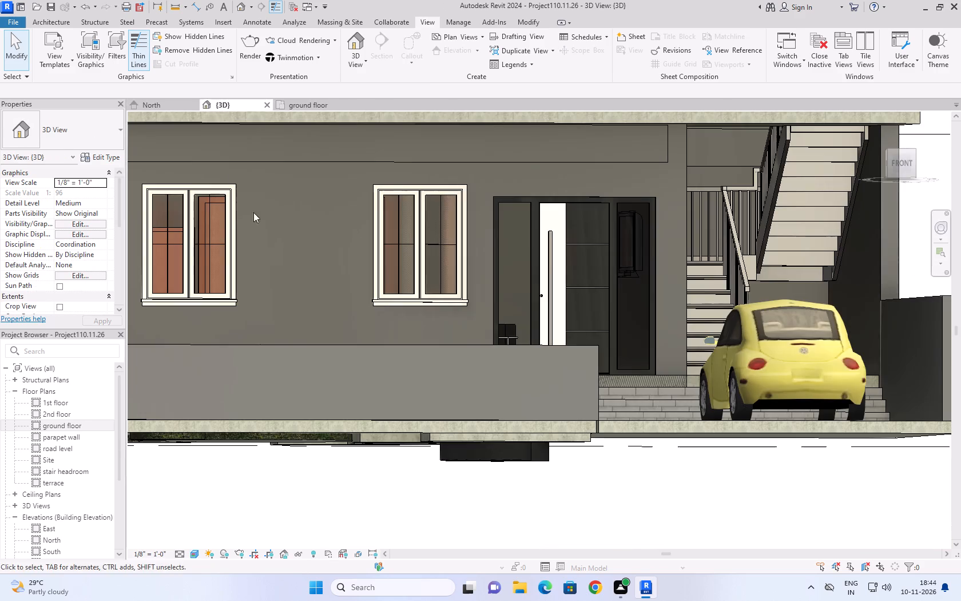
scroll(423, 402, "down", 9)
left_click(562, 436)
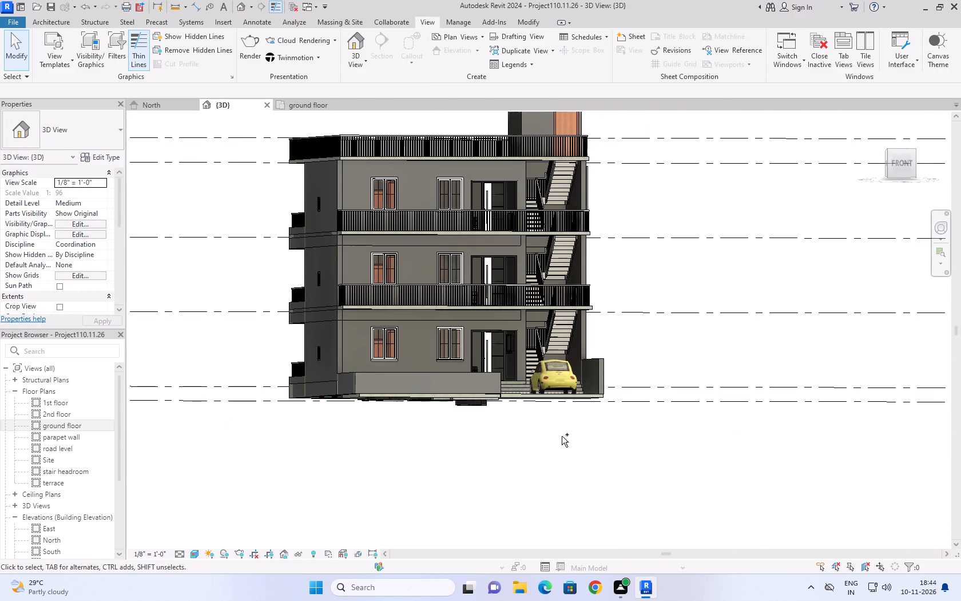
Save the project again from the default 3D view.
key("ctrl+s")
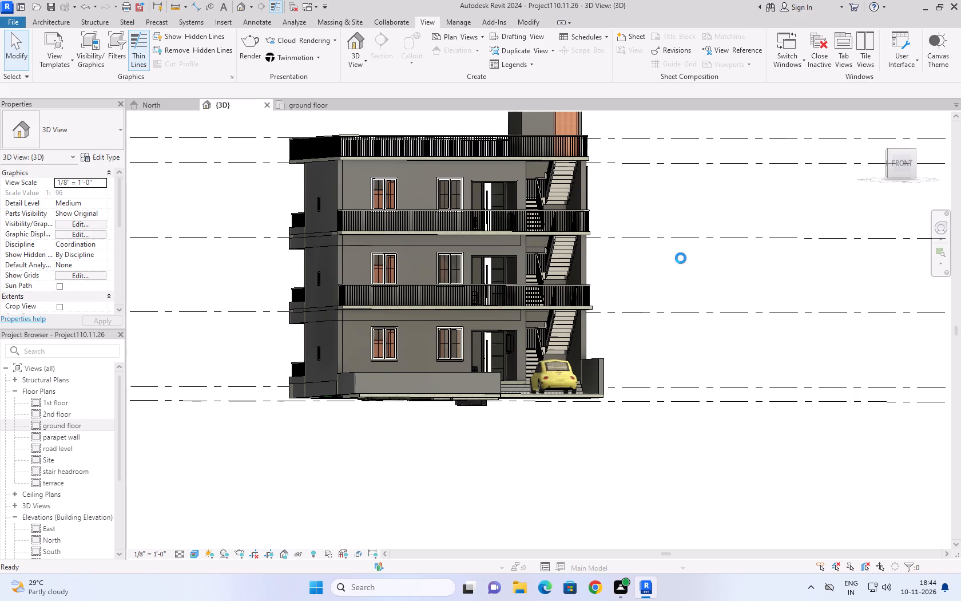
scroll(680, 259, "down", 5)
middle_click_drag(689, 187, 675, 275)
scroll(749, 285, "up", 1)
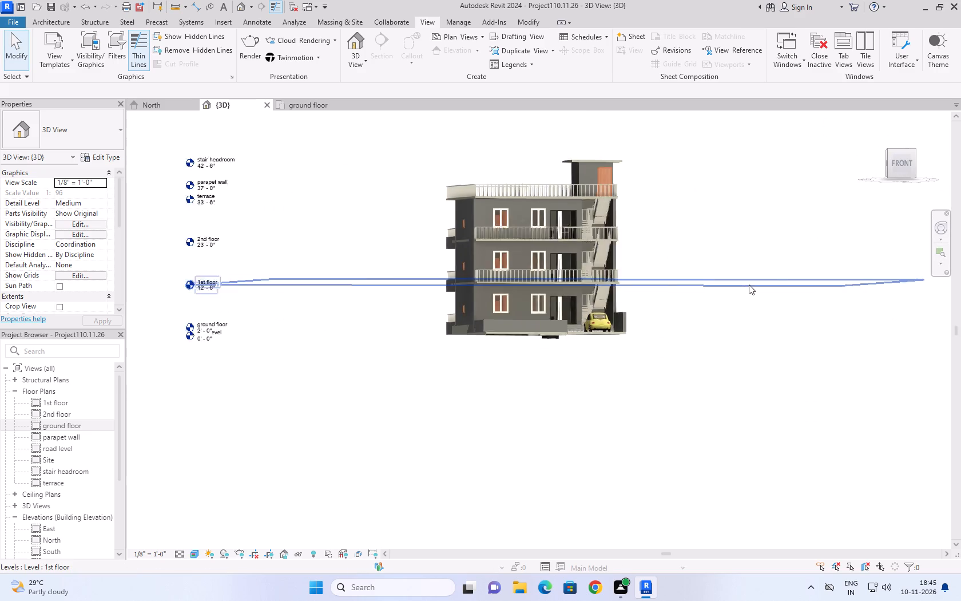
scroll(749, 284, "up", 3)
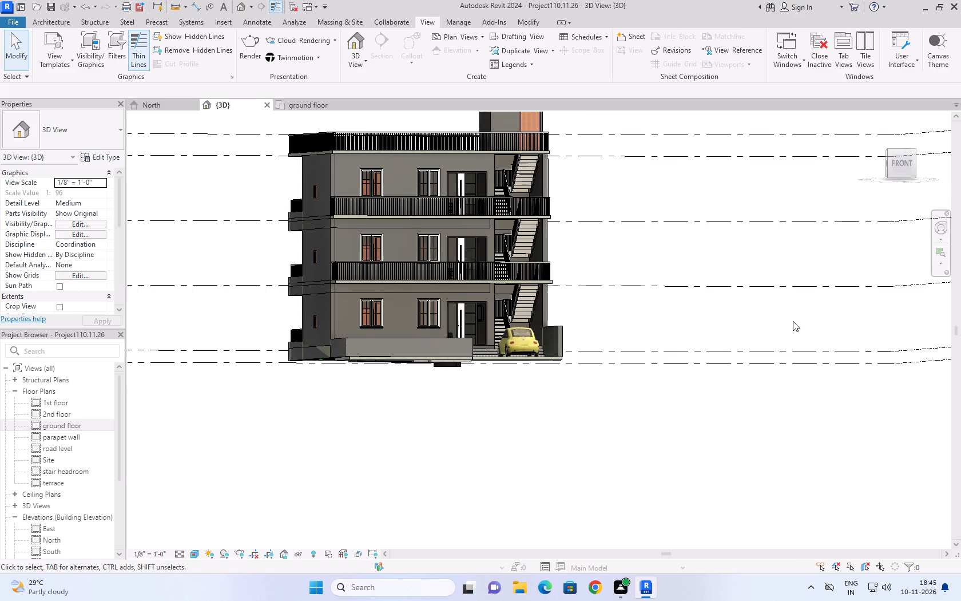
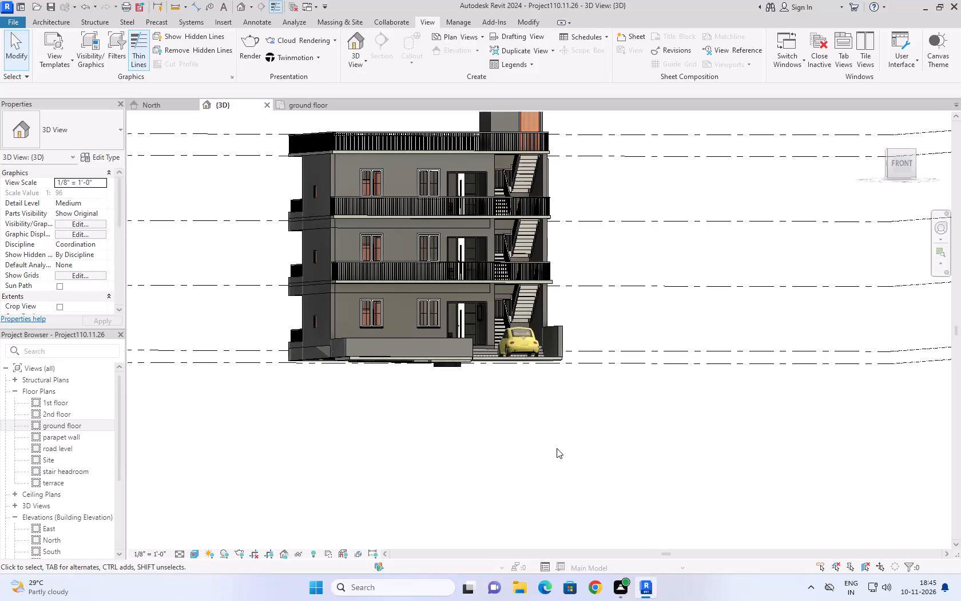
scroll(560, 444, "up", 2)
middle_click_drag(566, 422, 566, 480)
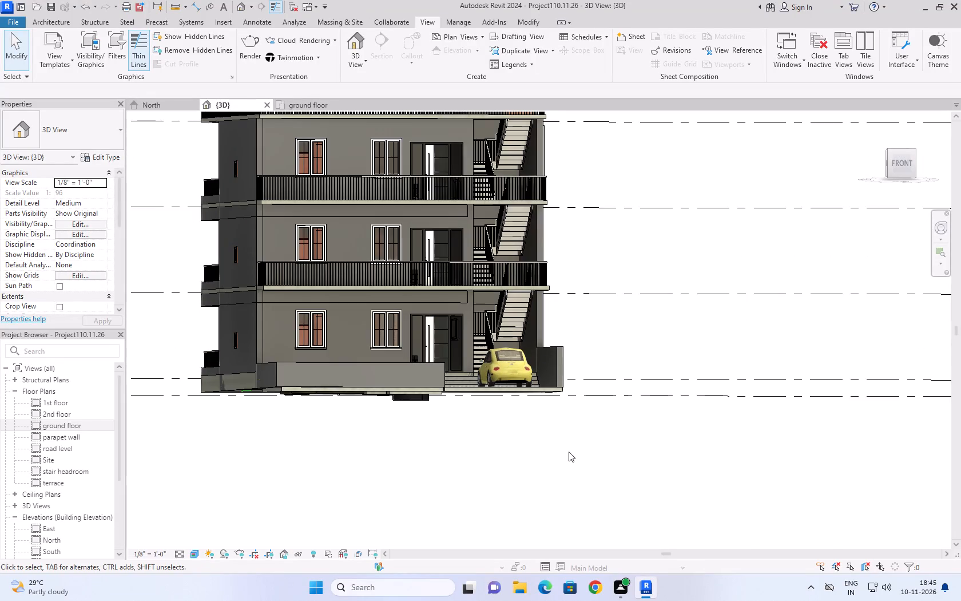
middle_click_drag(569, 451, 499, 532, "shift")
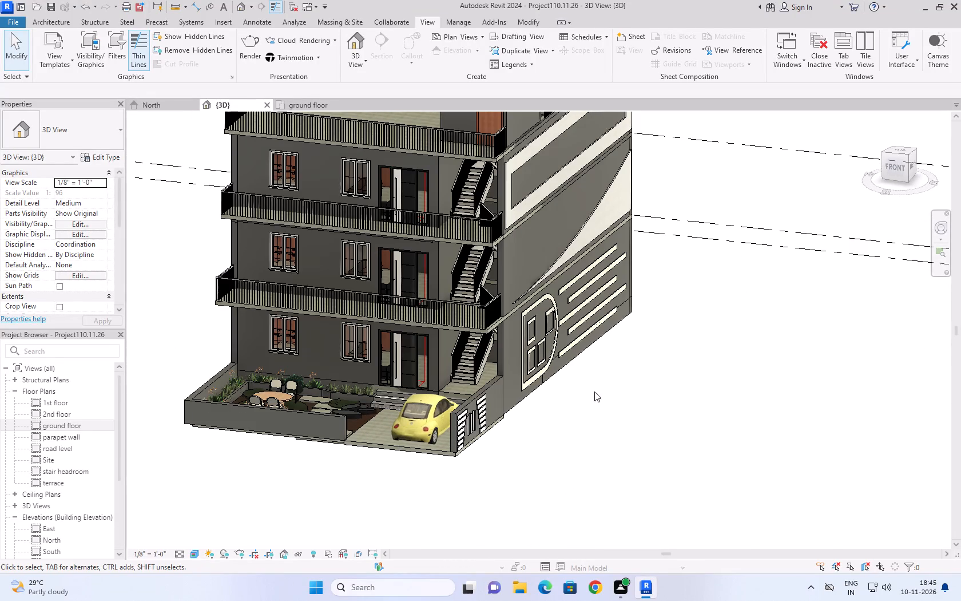
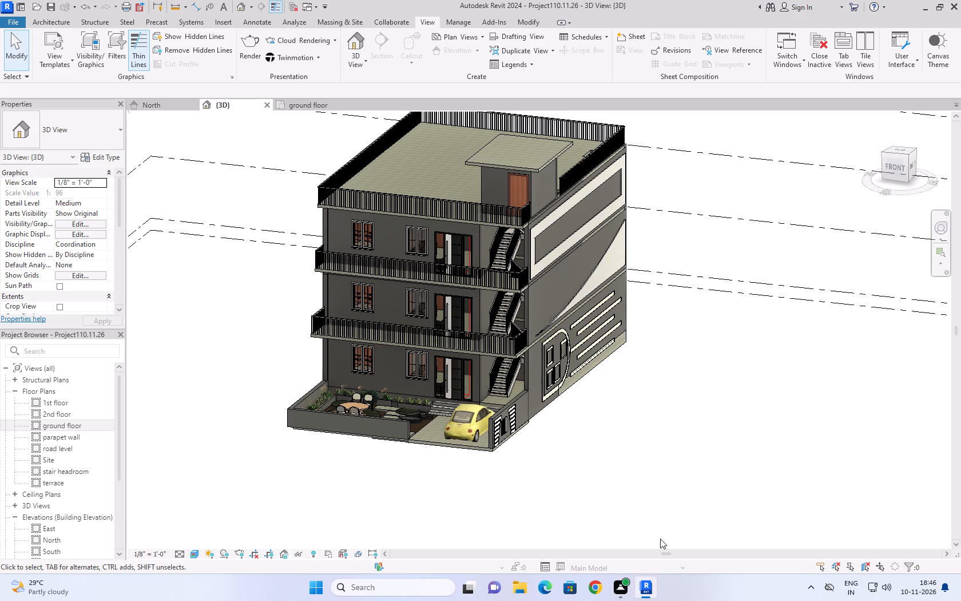
Save the house project.
scroll(682, 468, "down", 1)
key("ctrl+s")
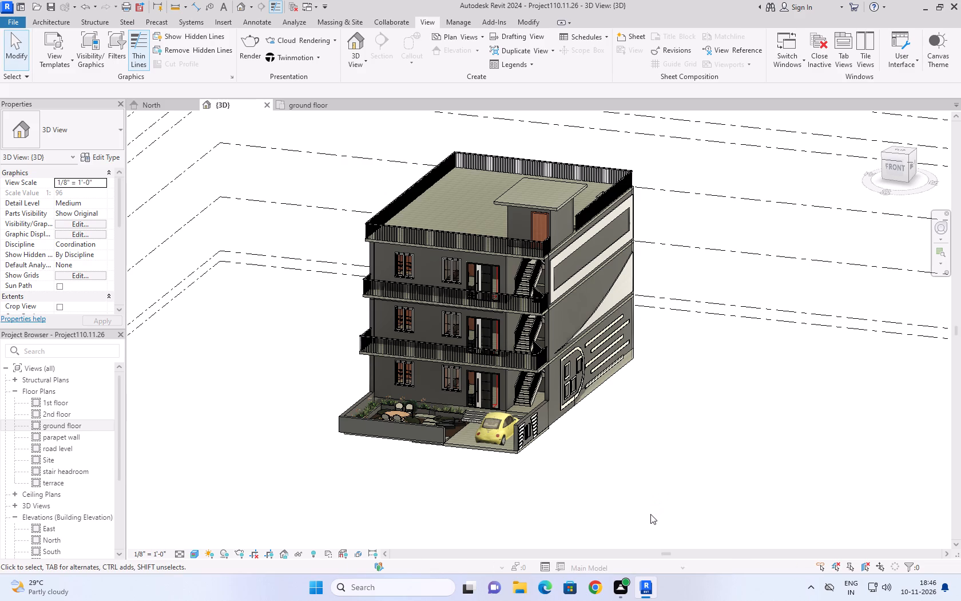
Examine the finished building's overall exterior in the 3D view, including the front facade, balconies, terrace and decorated side wall.
scroll(664, 446, "up", 1)
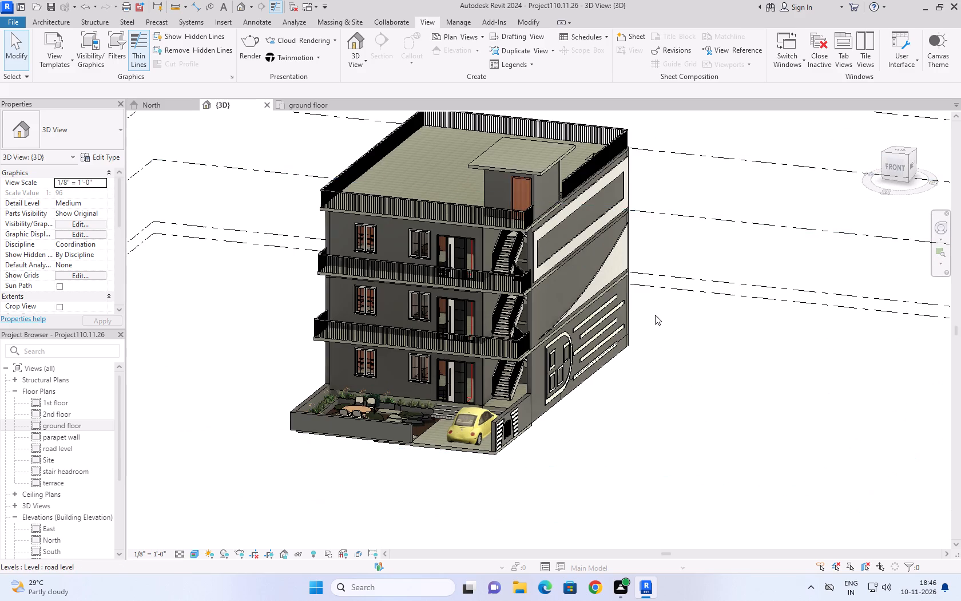
scroll(655, 321, "down", 2)
scroll(666, 382, "up", 4)
scroll(674, 317, "up", 1)
middle_click_drag(674, 317, 652, 354)
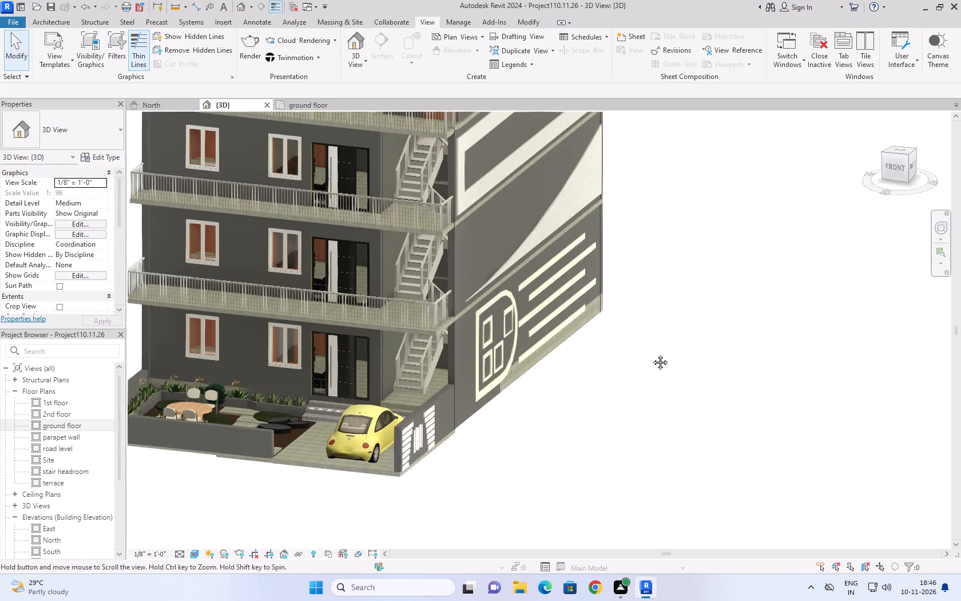
middle_click_drag(652, 354, 625, 393)
scroll(629, 388, "down", 1)
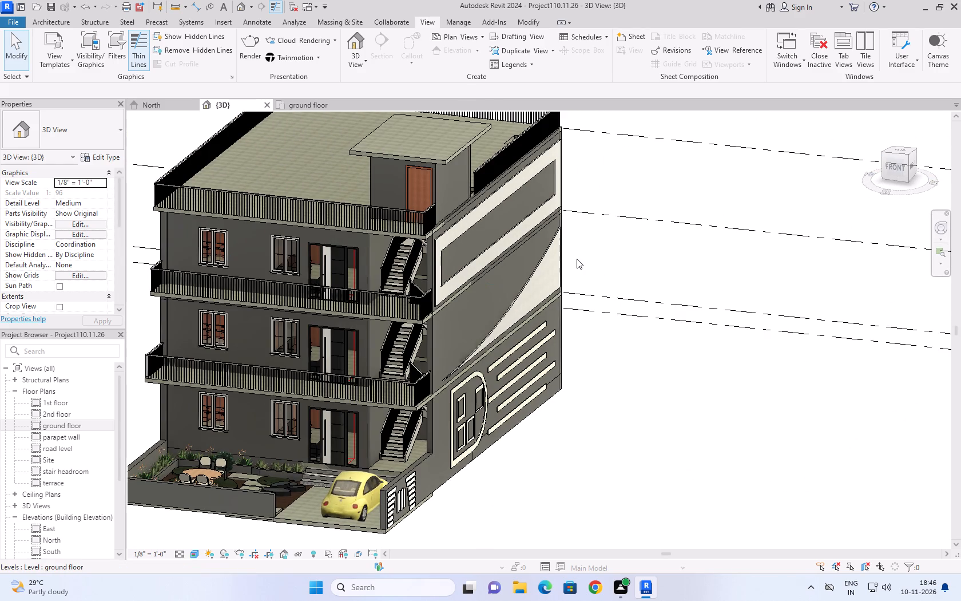
scroll(577, 259, "up", 3)
scroll(577, 259, "down", 8)
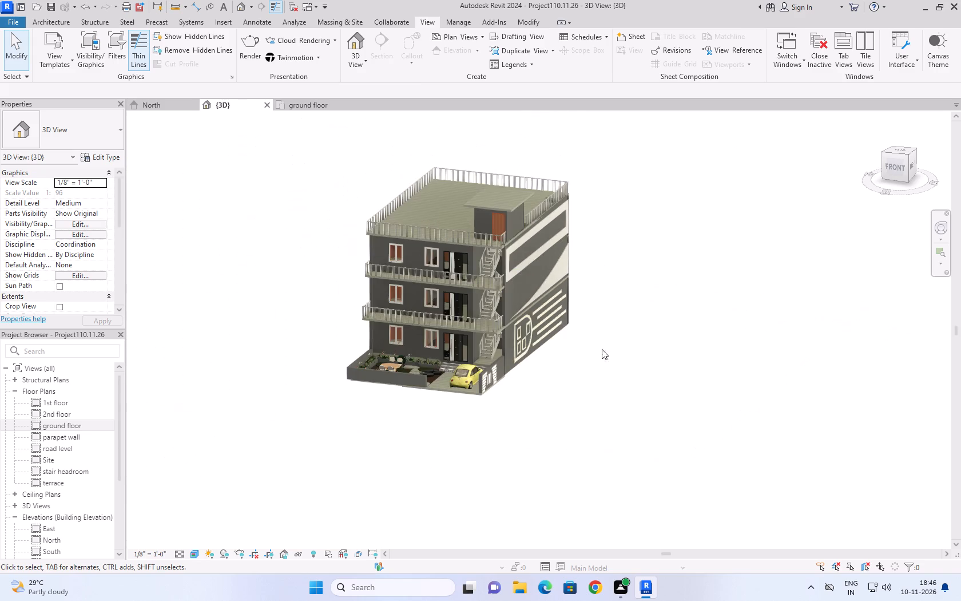
scroll(371, 382, "up", 3)
middle_click_drag(316, 267, 249, 320)
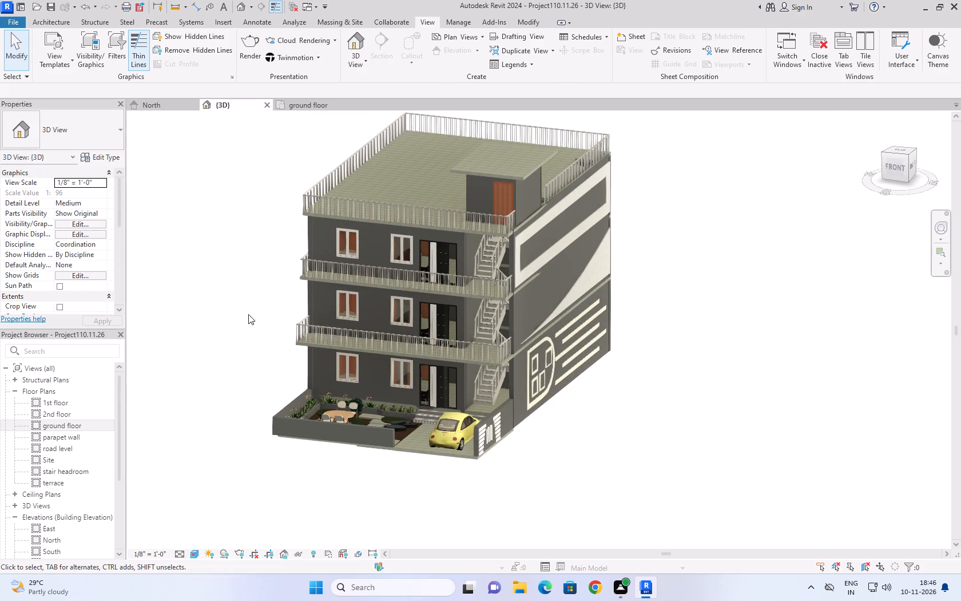
scroll(498, 466, "up", 2)
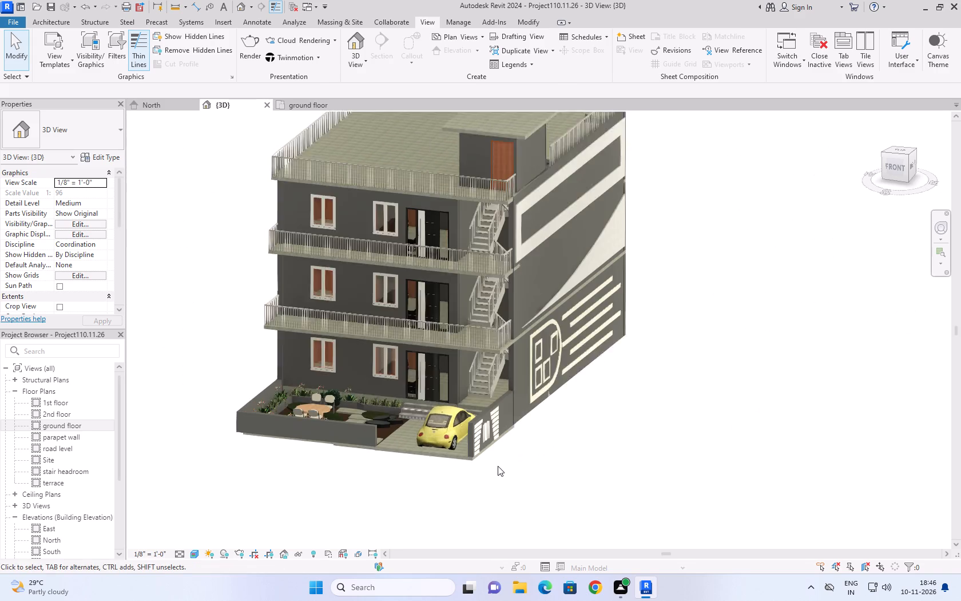
scroll(498, 466, "up", 1)
middle_click_drag(562, 442, 555, 485)
scroll(556, 481, "down", 3)
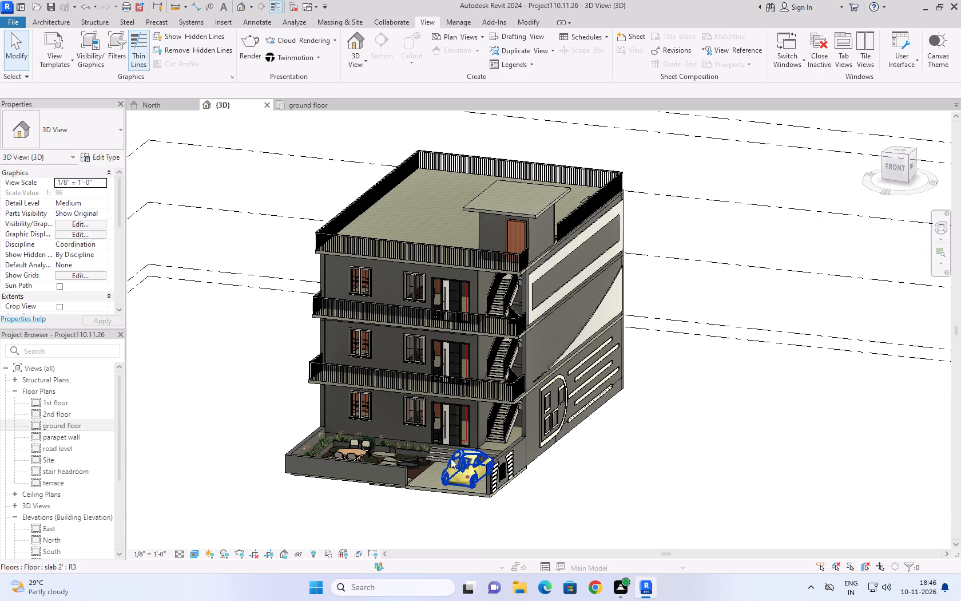
Examine the entrance doors, balcony railings, external staircase and adjoining side wall on the lower floors up close.
scroll(436, 442, "up", 8)
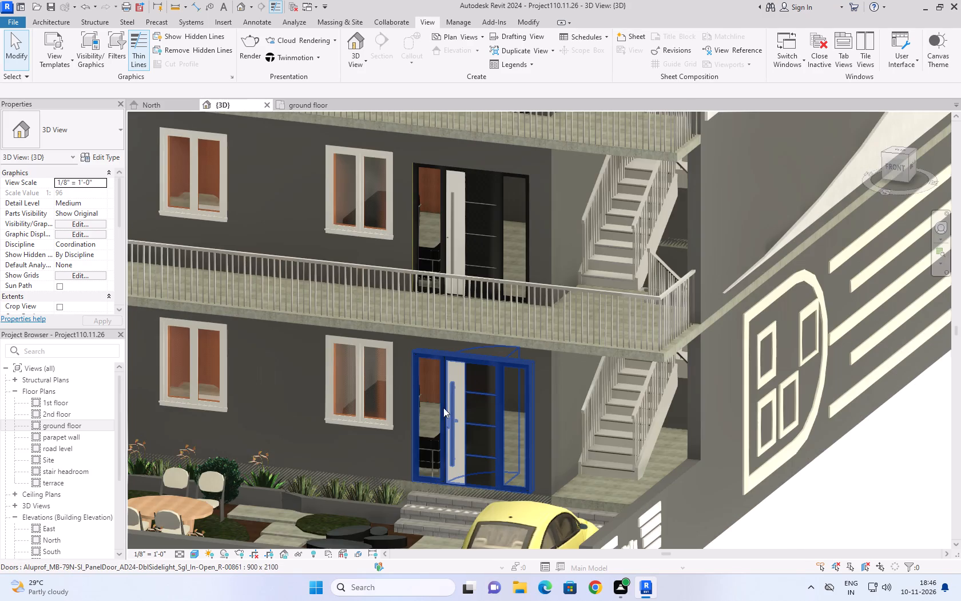
scroll(441, 407, "up", 4)
scroll(431, 410, "down", 2)
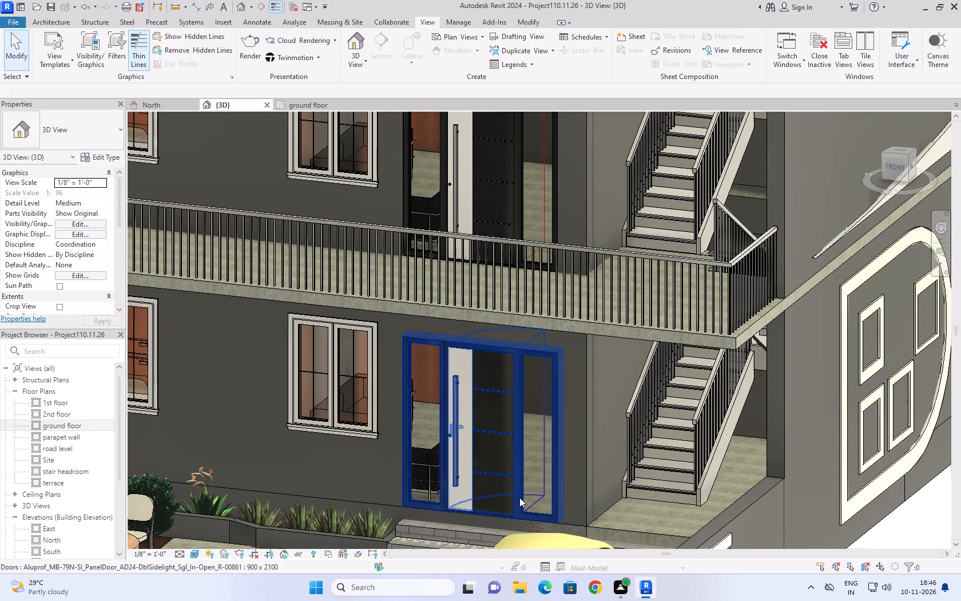
scroll(476, 446, "down", 1)
left_click(307, 93)
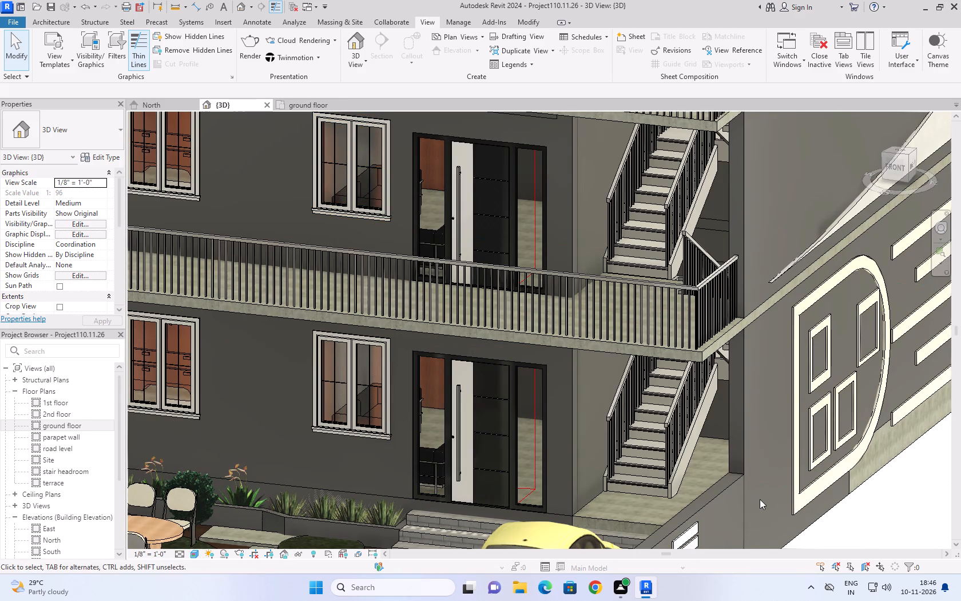
middle_click_drag(757, 497, 519, 497)
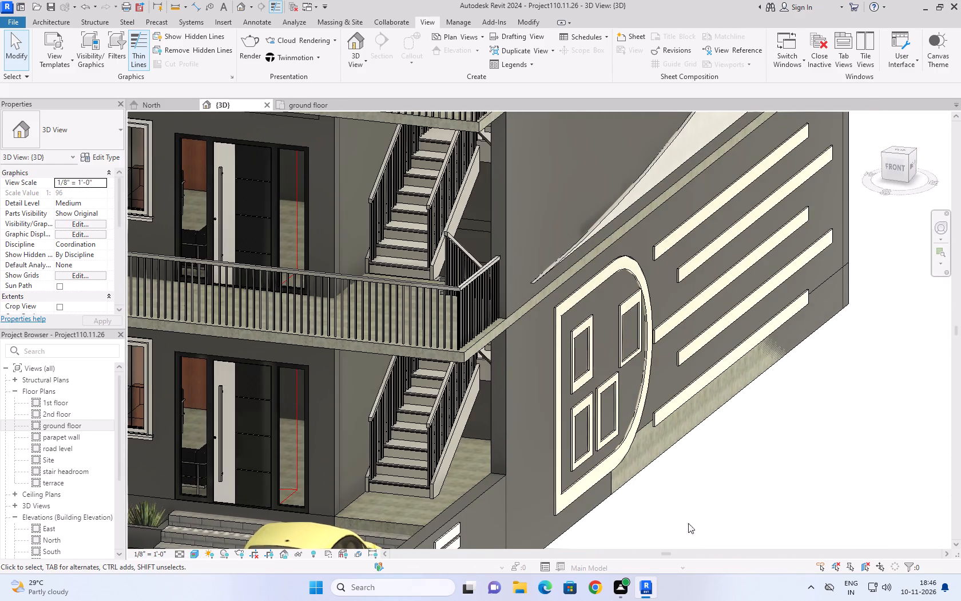
scroll(792, 424, "down", 2)
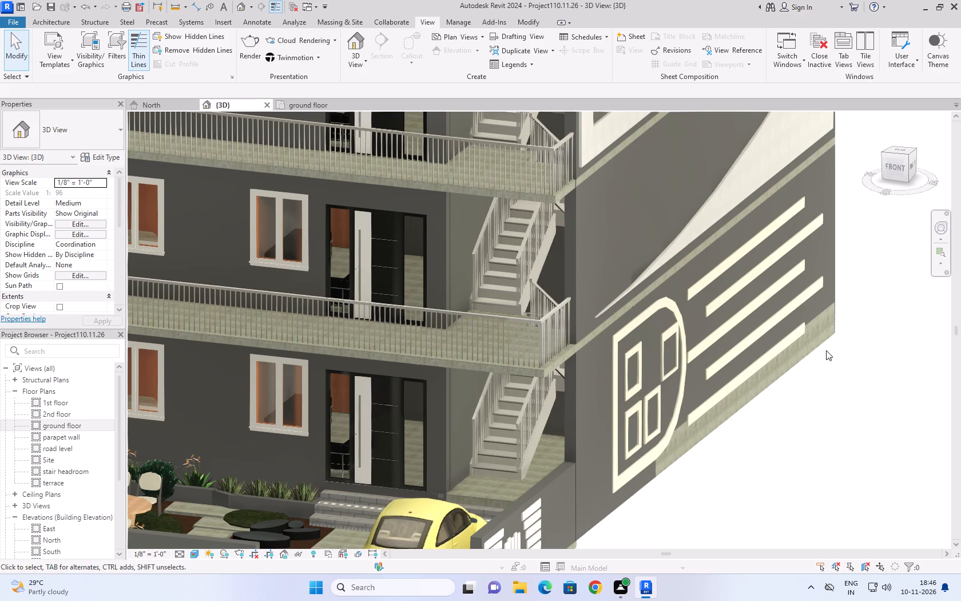
Return the 3D view to its home isometric orientation and examine the whole building and its front yard.
left_click(870, 118)
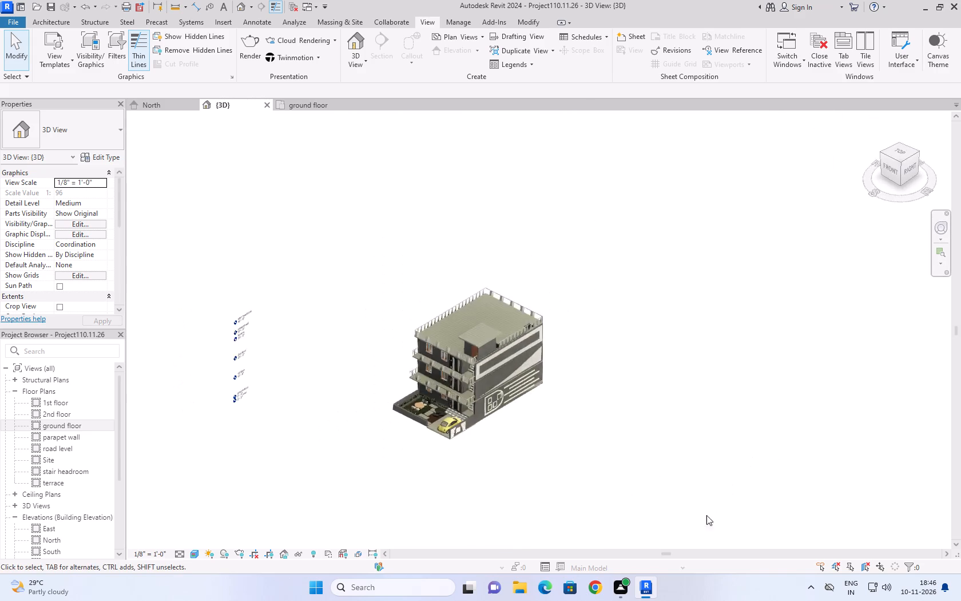
scroll(609, 357, "up", 2)
scroll(569, 370, "down", 1)
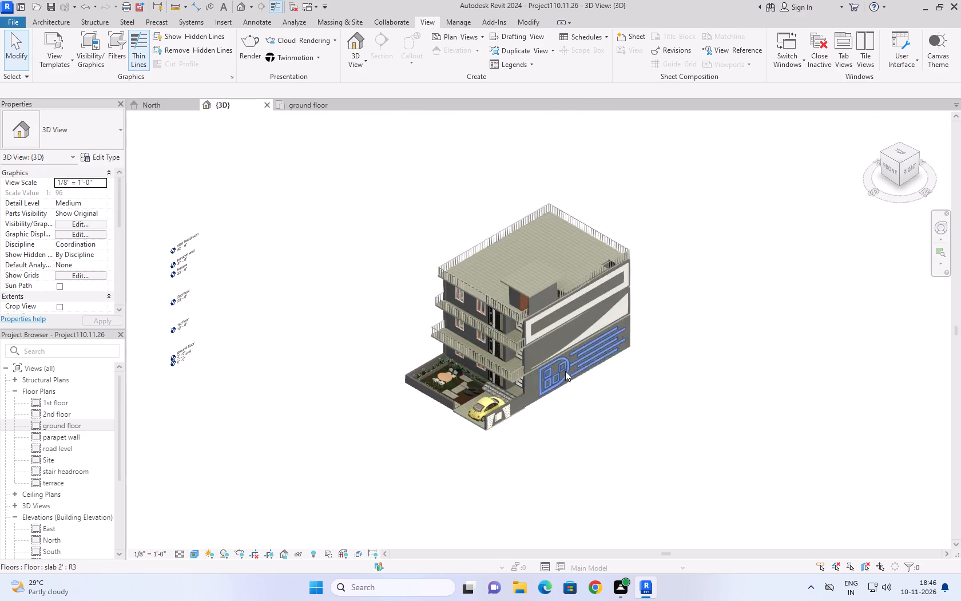
scroll(565, 371, "down", 1)
middle_click_drag(585, 418, 581, 432)
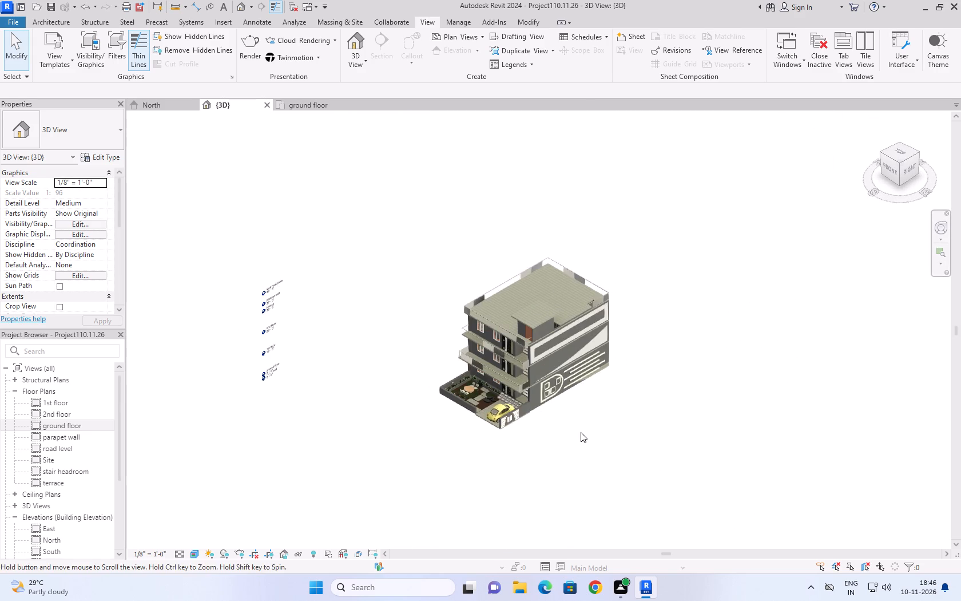
scroll(576, 424, "up", 4)
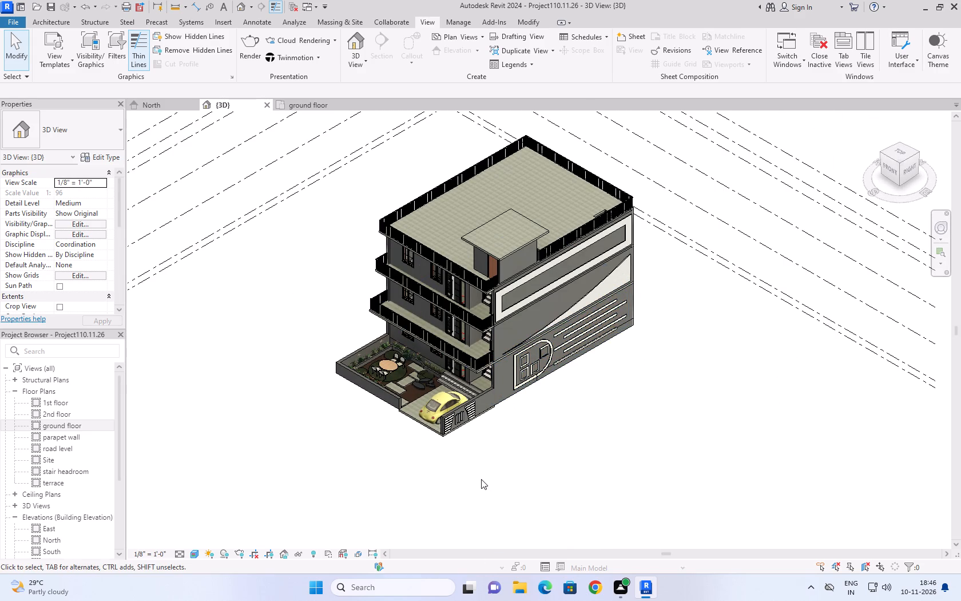
scroll(589, 401, "up", 1)
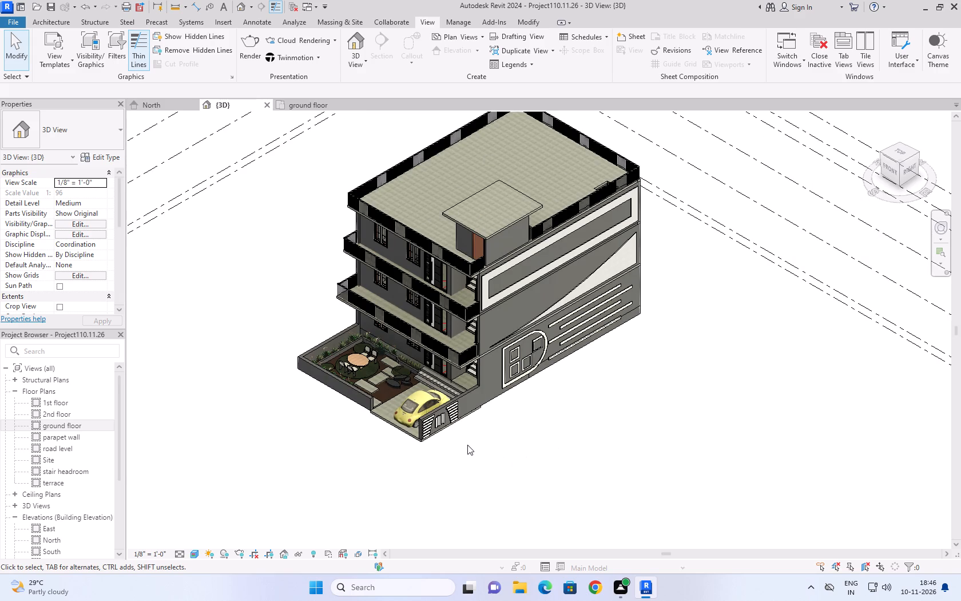
scroll(467, 445, "up", 3)
scroll(559, 424, "up", 1)
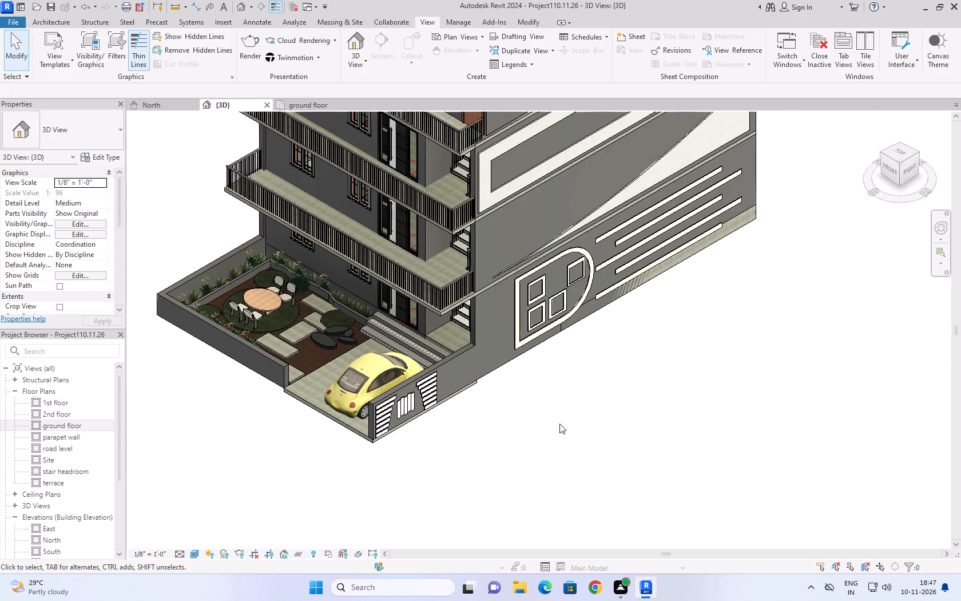
scroll(559, 424, "up", 3)
Examine the raised decoration on the ground-floor side wall, plus the front garden and parking area, up close.
middle_click_drag(559, 424, 493, 490)
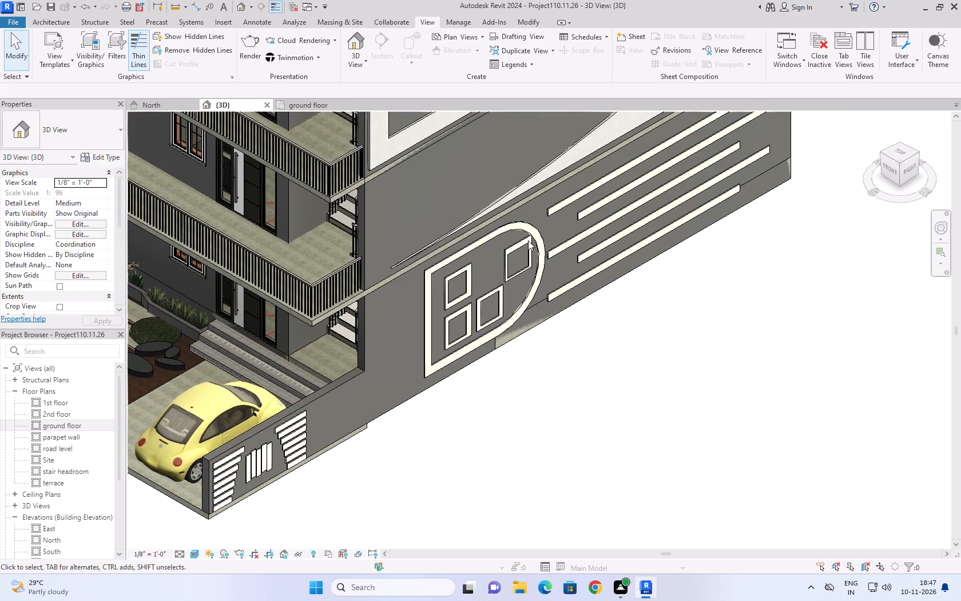
scroll(516, 287, "up", 4)
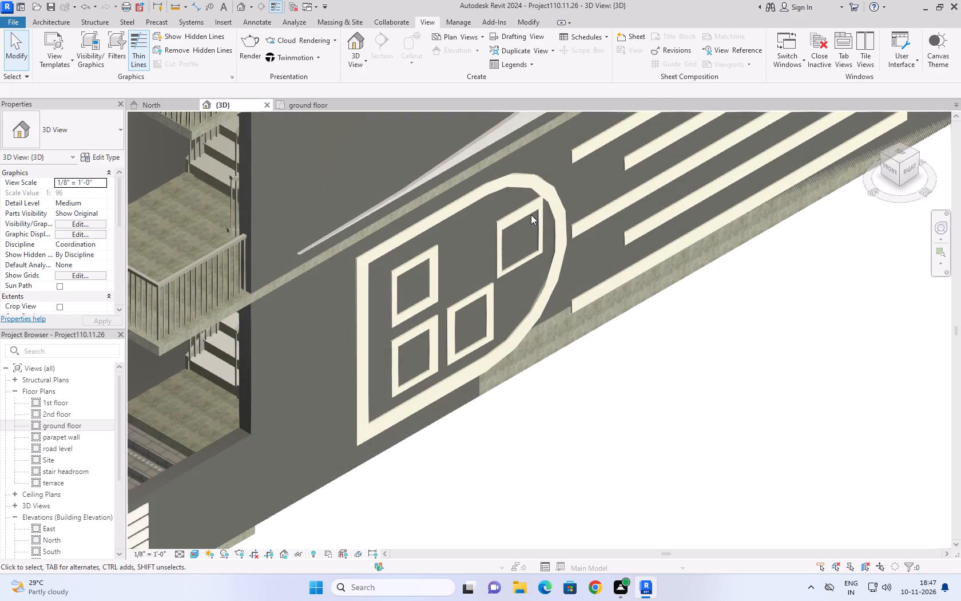
scroll(529, 434, "down", 5)
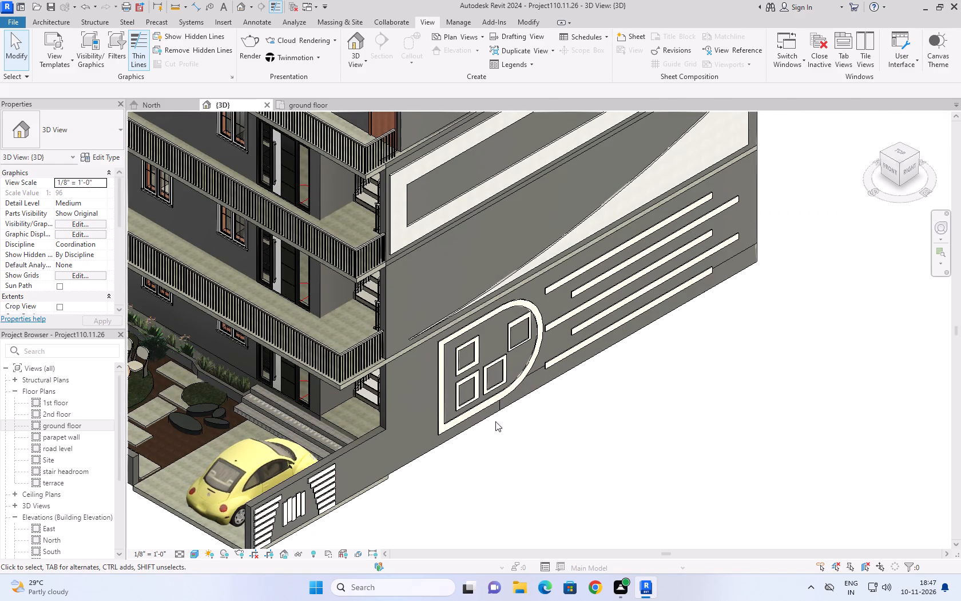
scroll(528, 420, "down", 2)
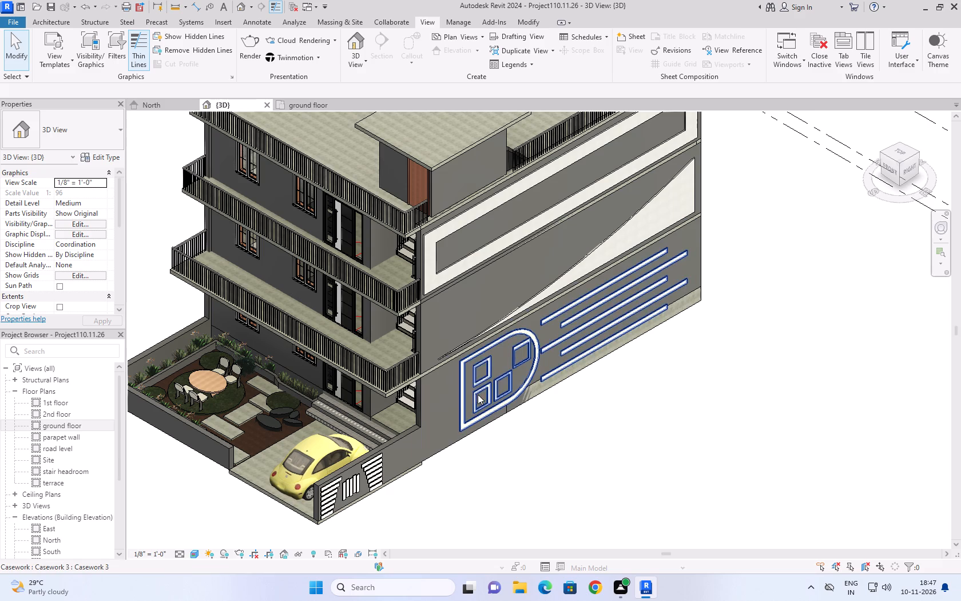
scroll(474, 385, "up", 5)
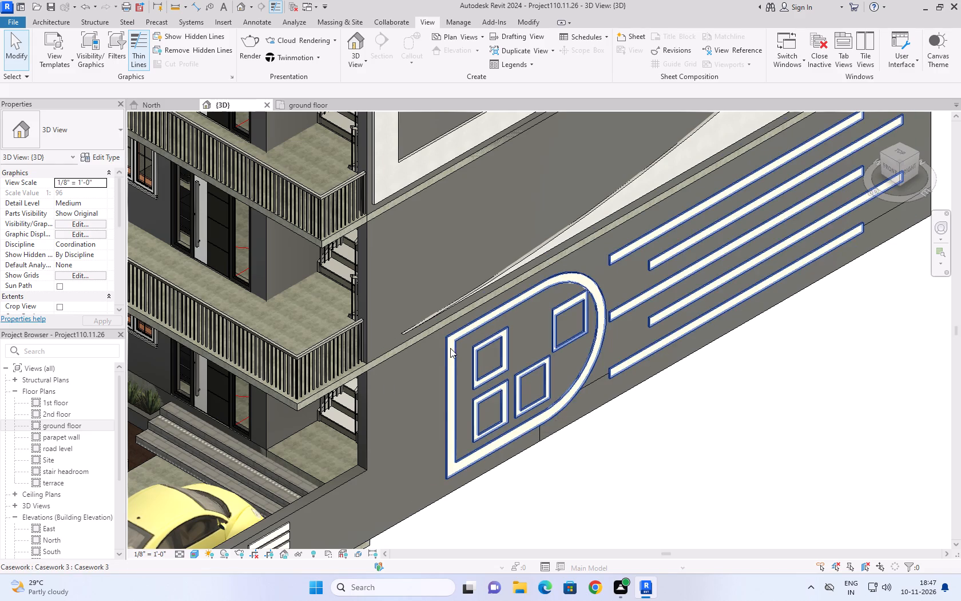
scroll(448, 341, "up", 5)
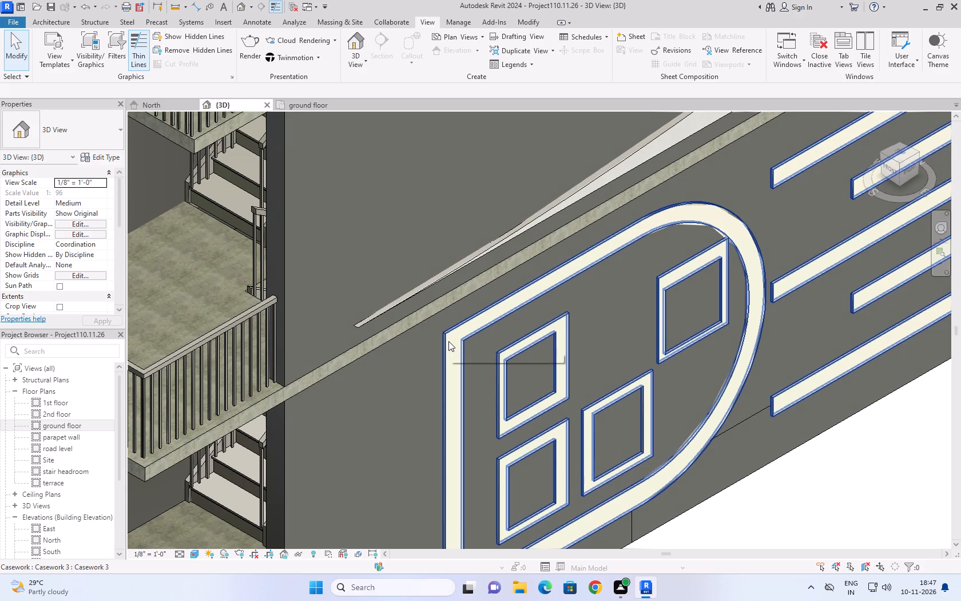
scroll(555, 307, "down", 9)
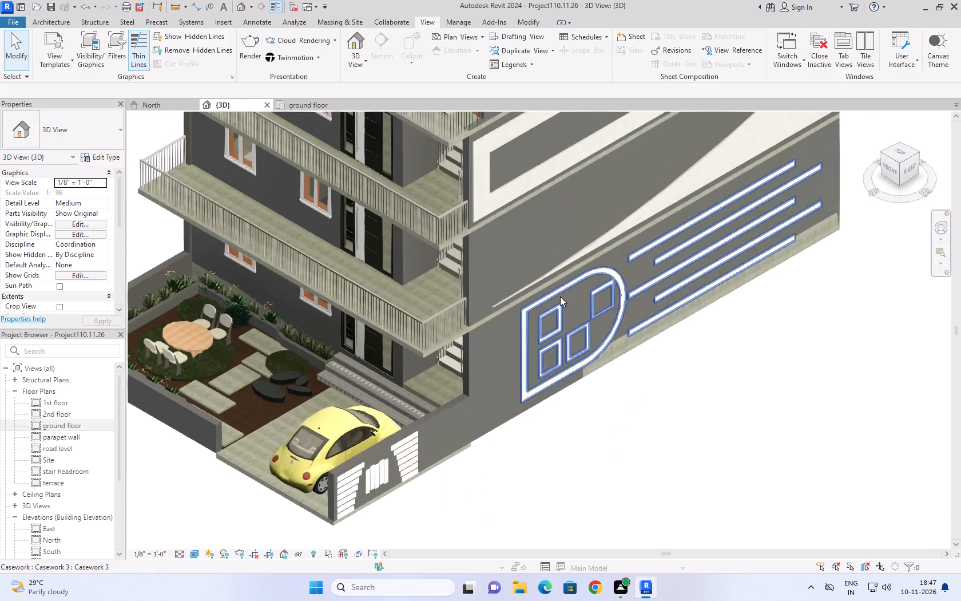
scroll(535, 420, "down", 4)
scroll(387, 473, "up", 5)
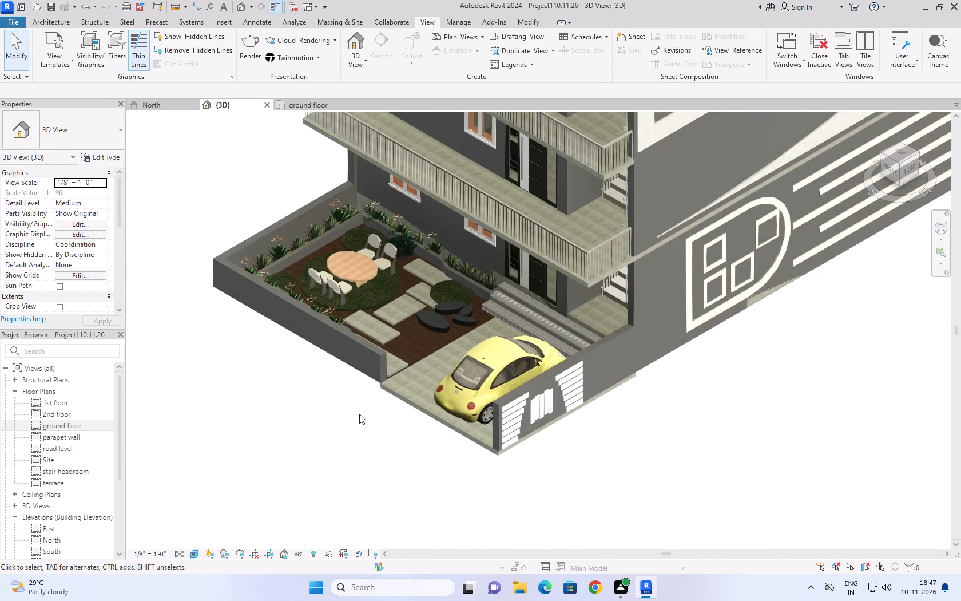
scroll(359, 414, "down", 3)
scroll(276, 393, "up", 2)
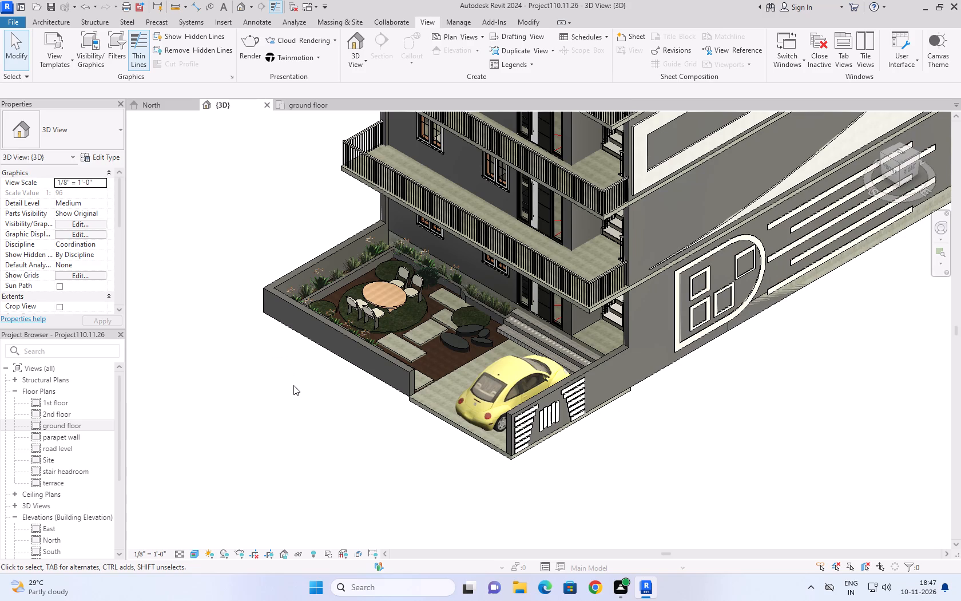
scroll(583, 340, "up", 3)
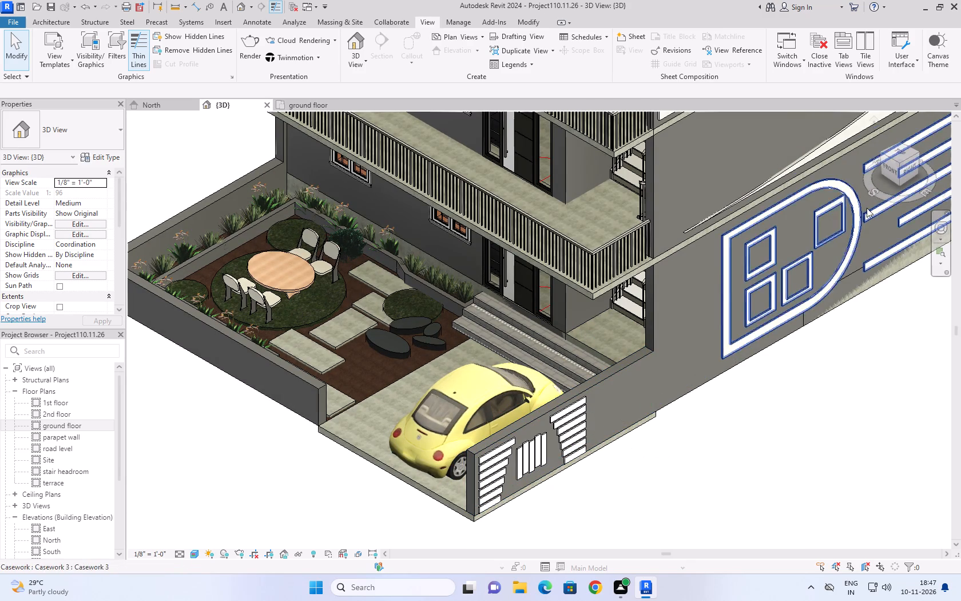
Inspect the ground-floor entrance and parked car in the front view, and the front yard in the home isometric view.
left_click(890, 168)
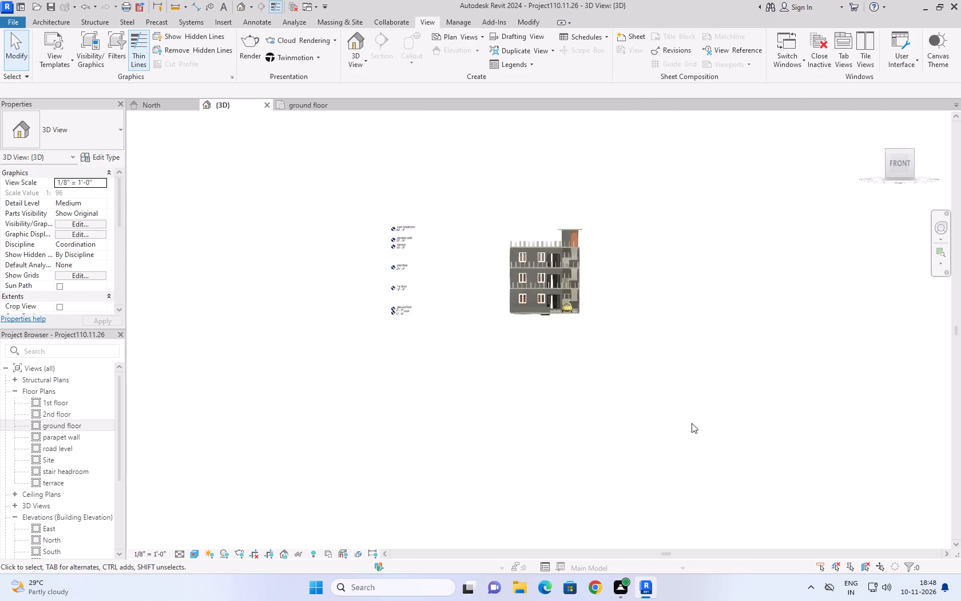
scroll(578, 416, "up", 8)
scroll(526, 283, "up", 4)
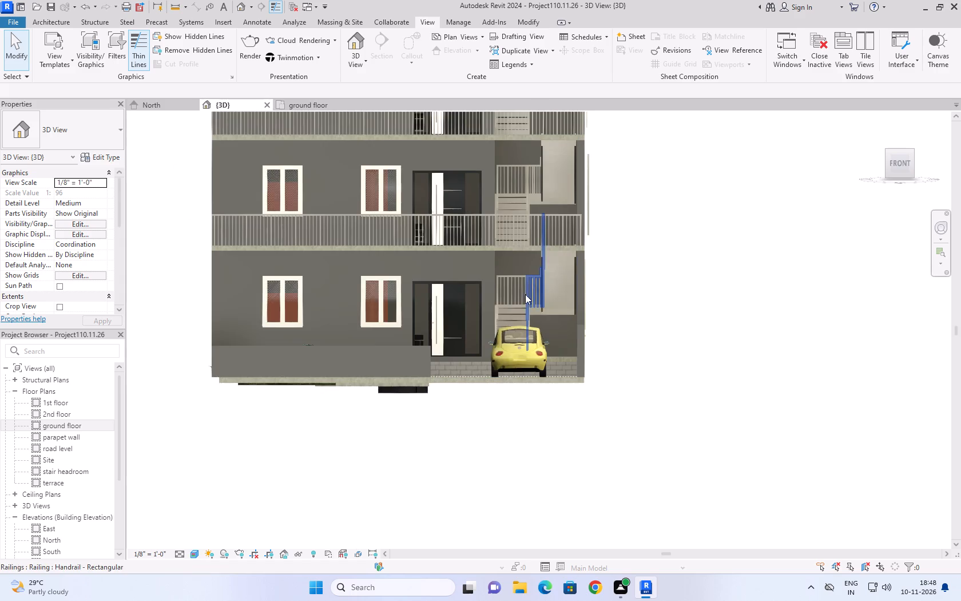
scroll(472, 354, "up", 7)
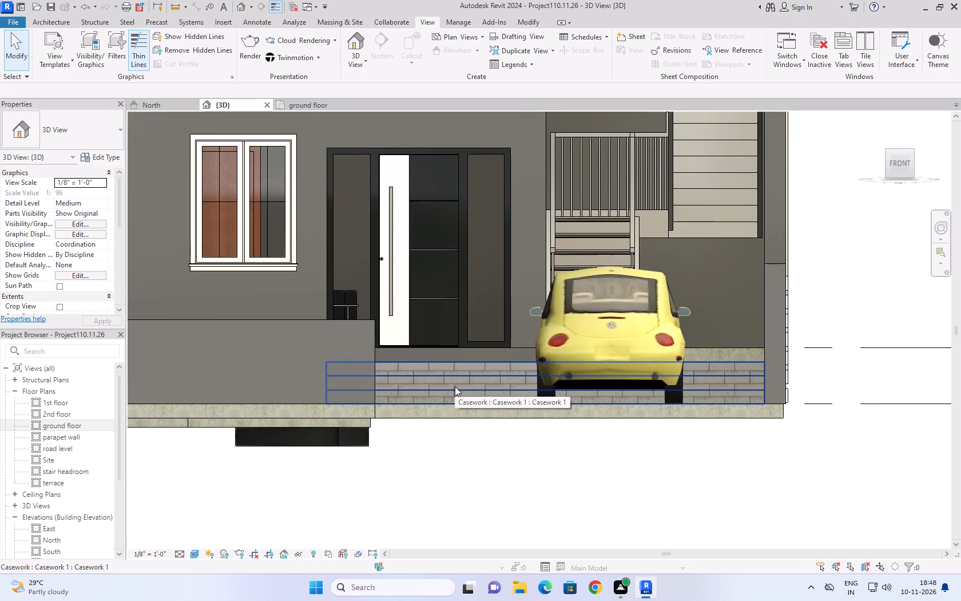
left_click(466, 454)
left_click(879, 115)
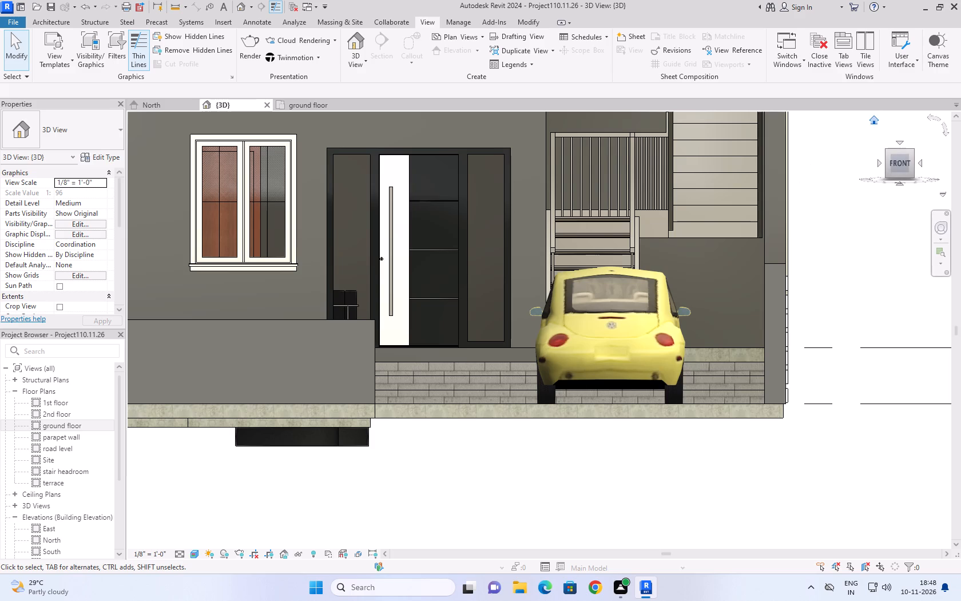
left_click(877, 118)
scroll(527, 335, "up", 2)
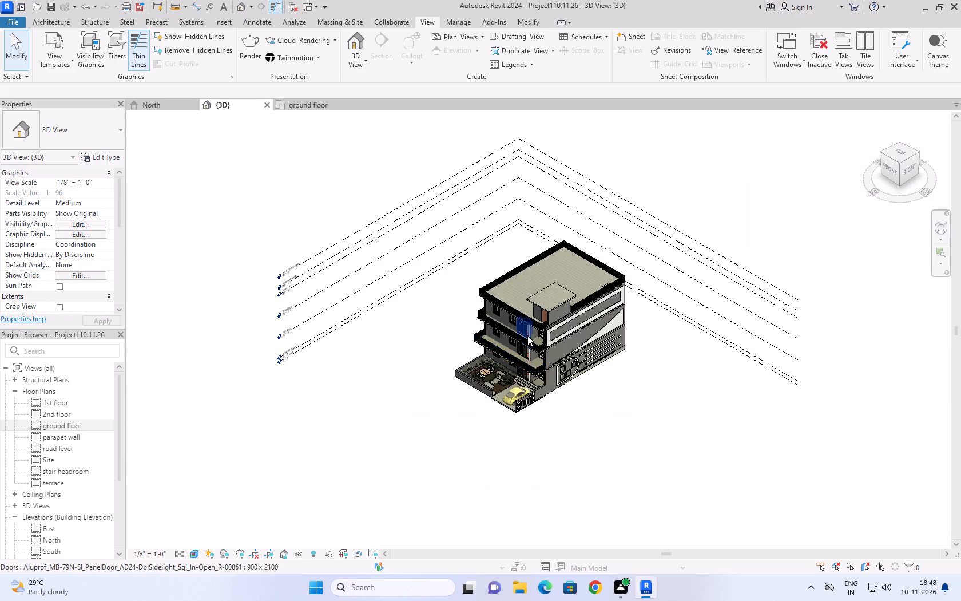
scroll(527, 335, "up", 2)
scroll(546, 487, "up", 5)
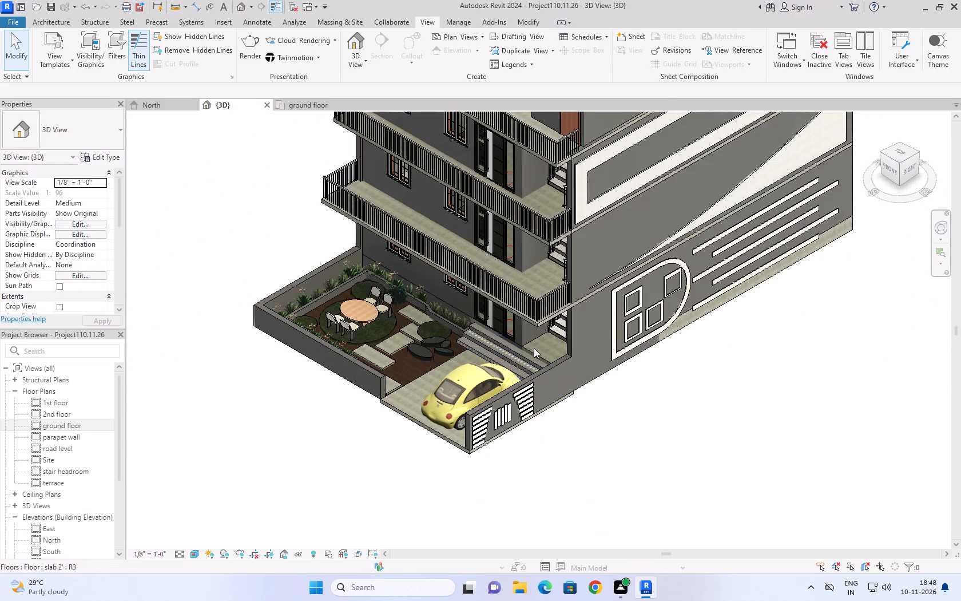
Examine the ground-floor entrance steps, front door and adjoining stair landing up close from the isometric and front angles.
scroll(534, 348, "up", 14)
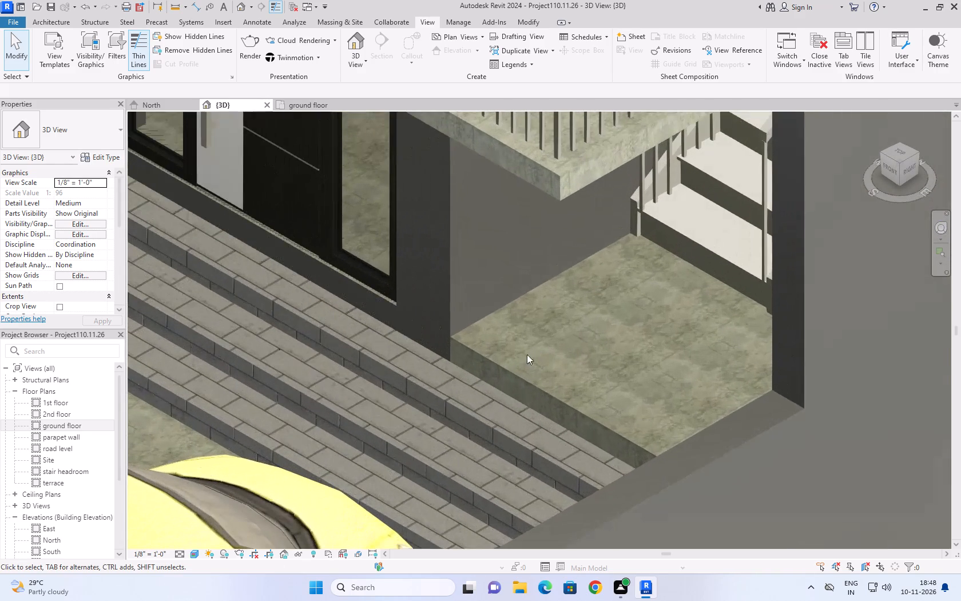
scroll(465, 402, "down", 4)
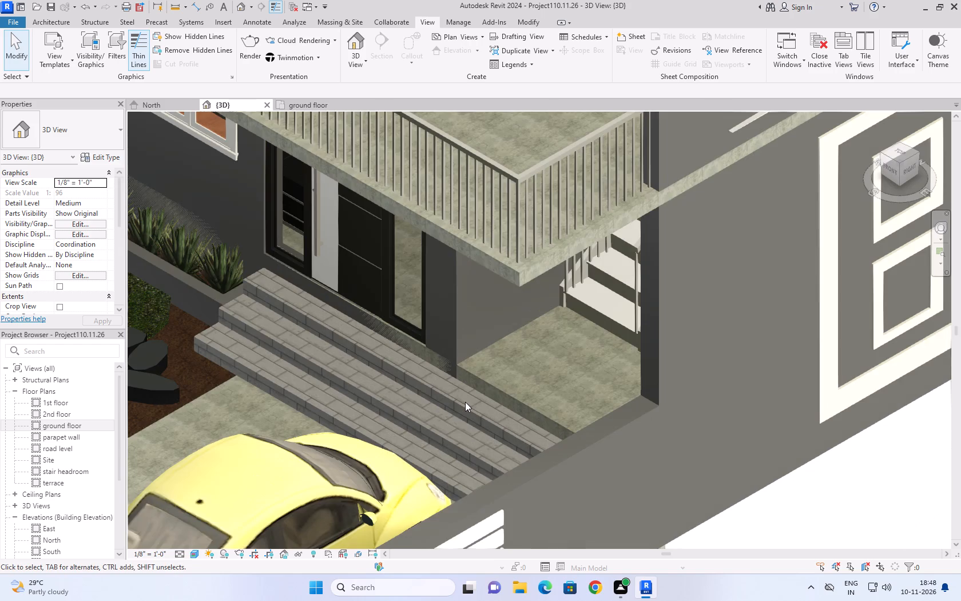
scroll(267, 252, "up", 8)
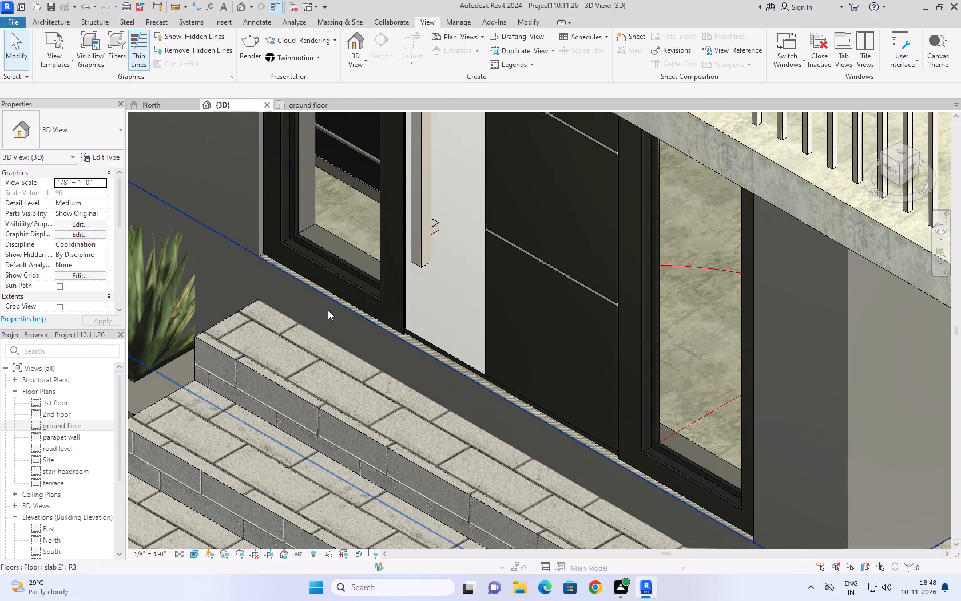
scroll(347, 370, "up", 1)
middle_click_drag(347, 370, 382, 380, "shift")
scroll(403, 300, "down", 4)
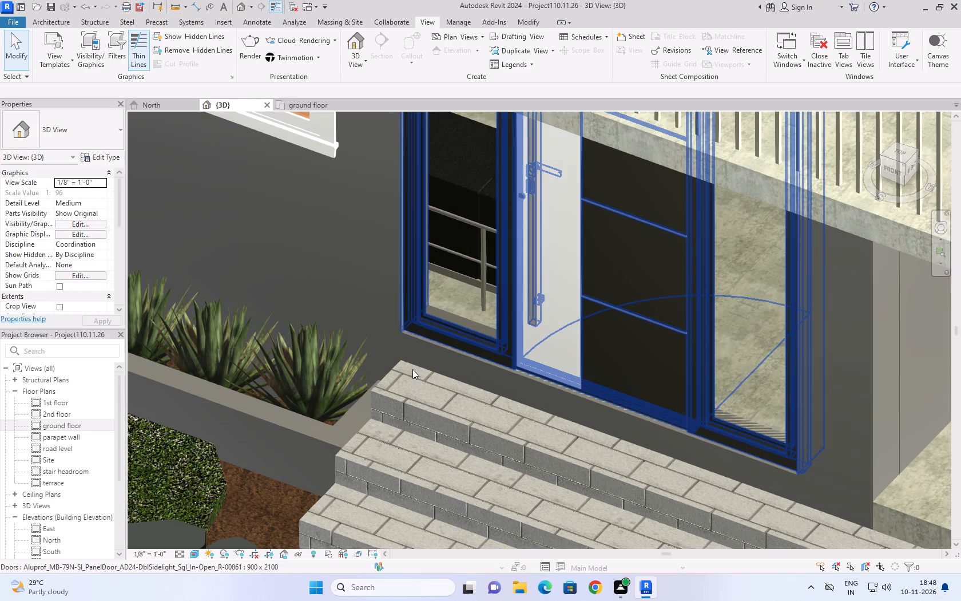
scroll(451, 290, "down", 3)
middle_click_drag(482, 383, 538, 367, "shift")
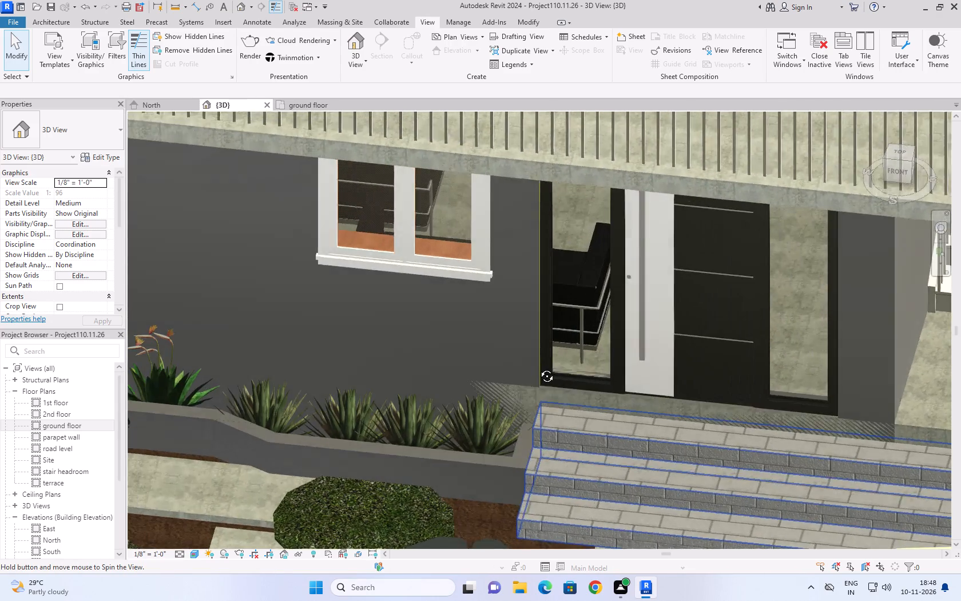
middle_click_drag(538, 367, 539, 365, "shift")
middle_click_drag(646, 381, 372, 265)
scroll(574, 383, "up", 1)
scroll(366, 263, "down", 3)
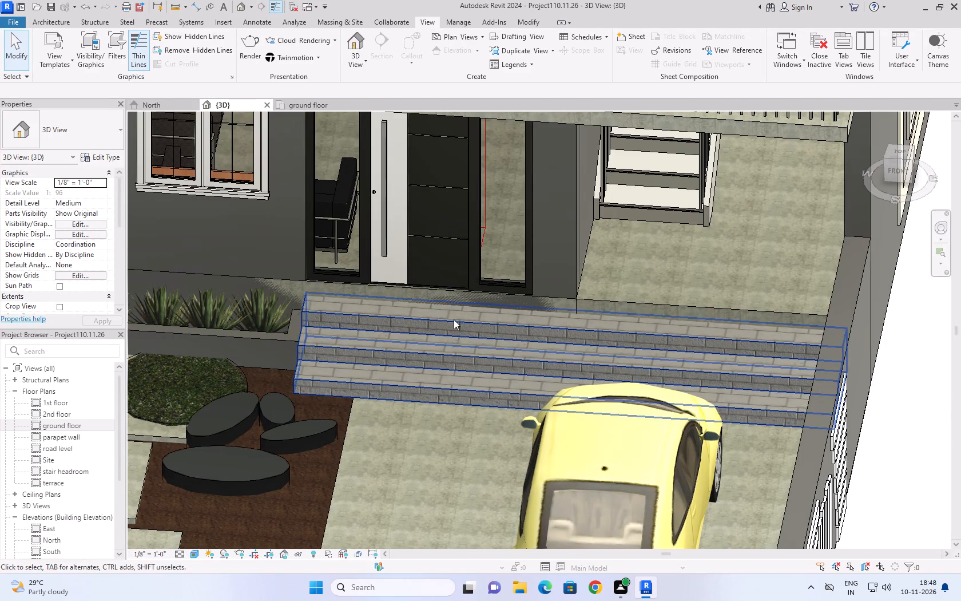
scroll(606, 267, "down", 3)
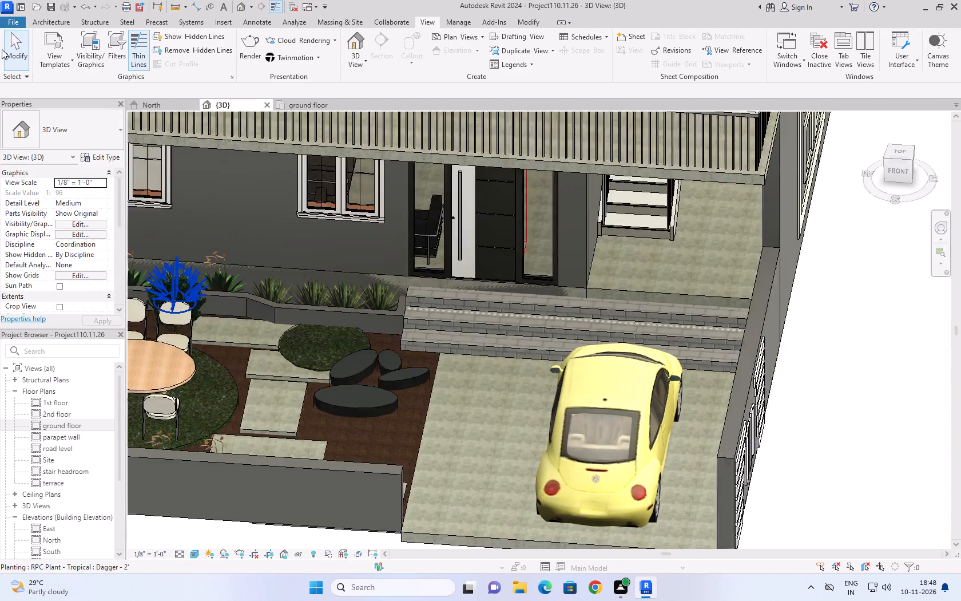
Inspect the front façade's lower floors, entrance steps and parking area from the front angle.
left_click(8, 45)
scroll(448, 325, "down", 5)
left_click(789, 367)
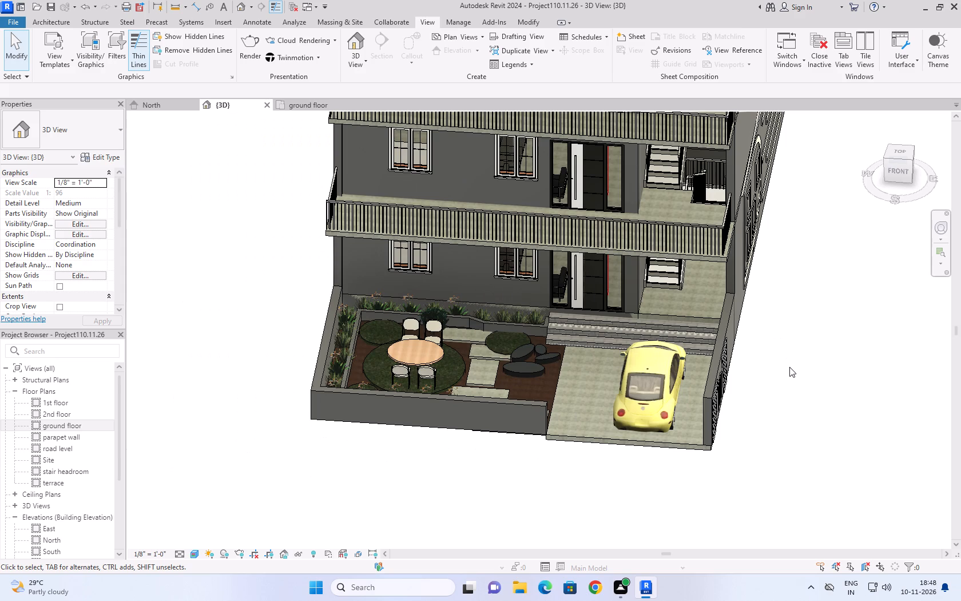
scroll(663, 277, "up", 4)
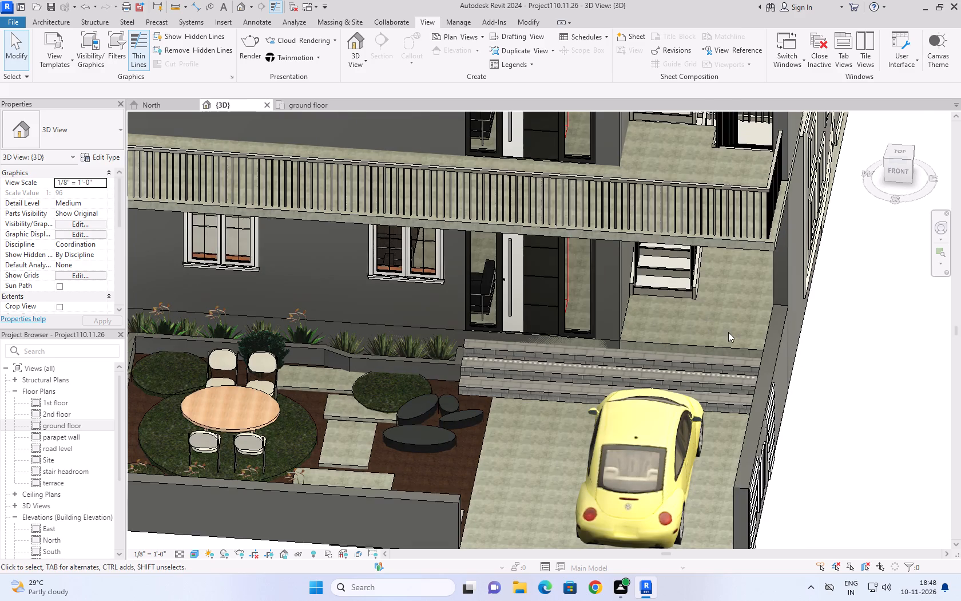
scroll(726, 325, "up", 5)
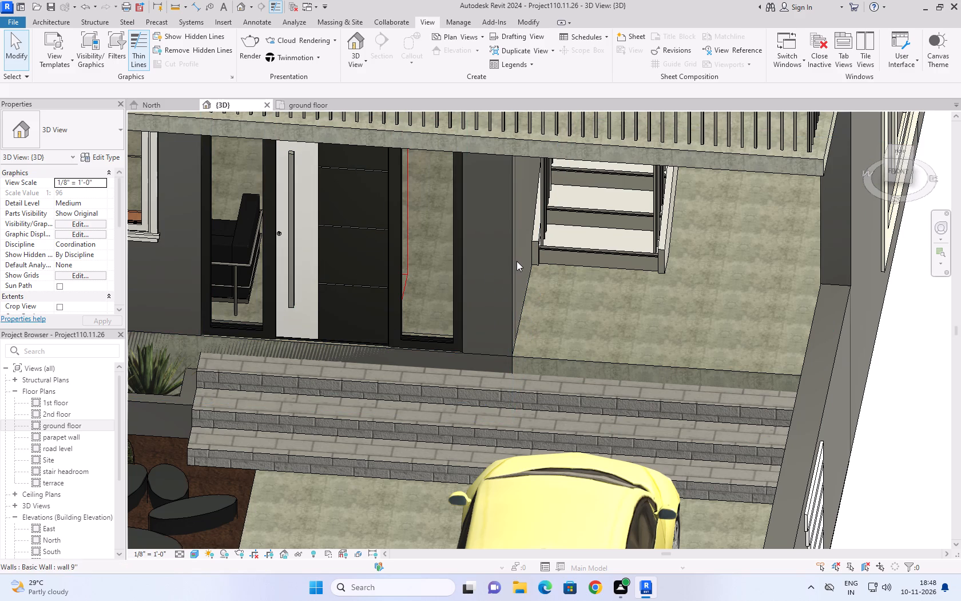
scroll(476, 290, "down", 4)
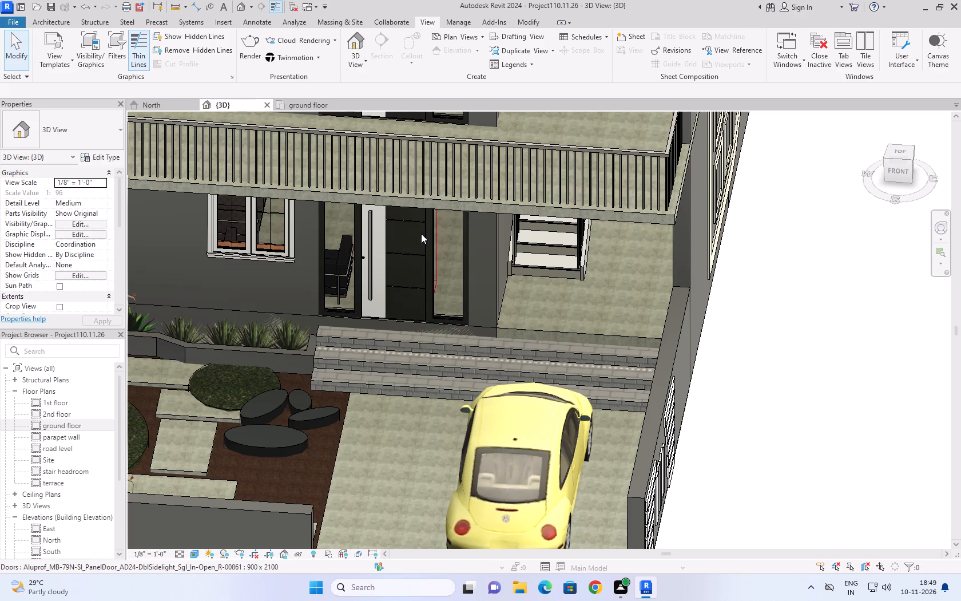
scroll(668, 302, "down", 4)
left_click(755, 379)
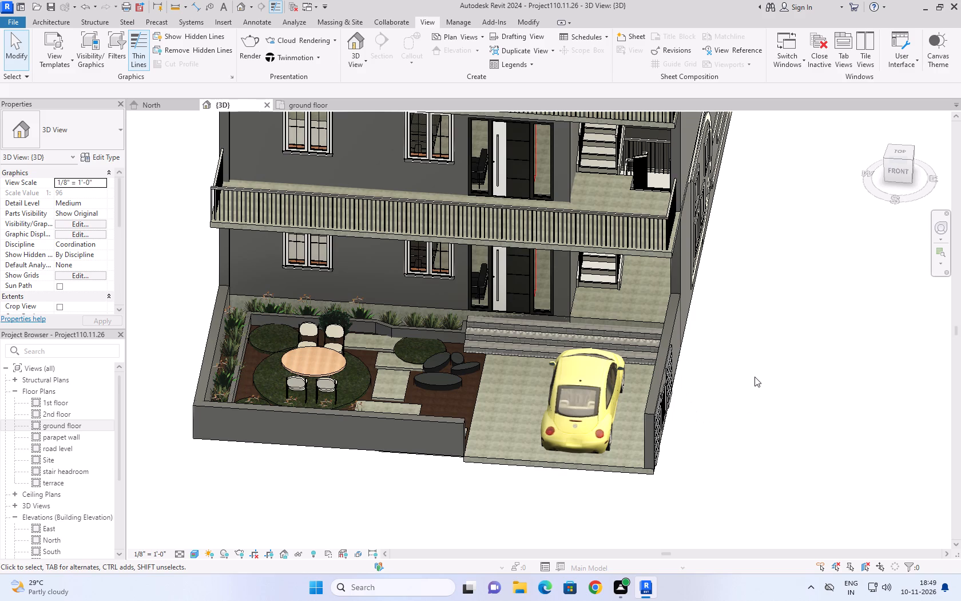
Save the project.
key("ctrl+s")
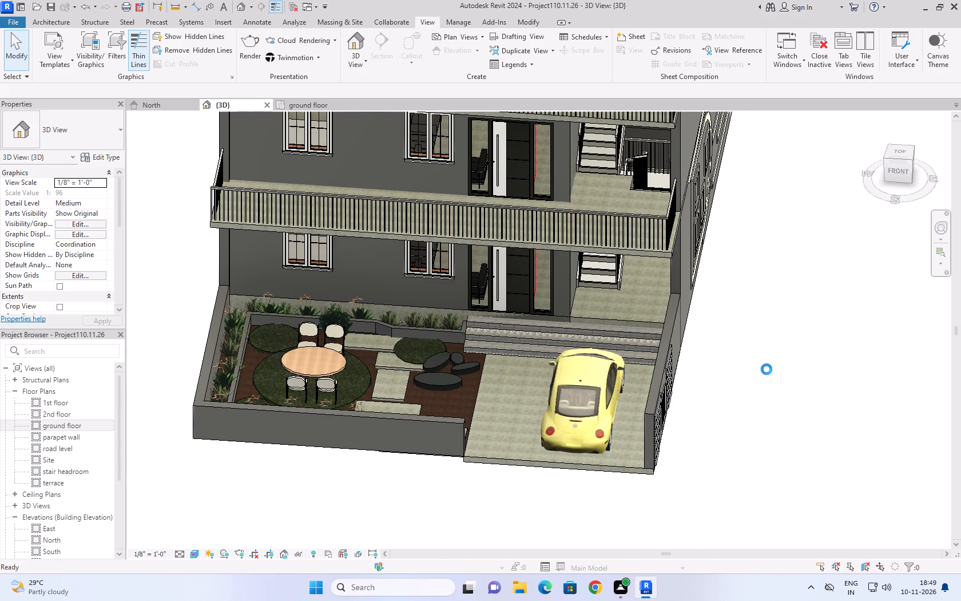
Orbit to the building's right side and examine the raised frames and stripes on the ground-floor side wall.
right_click_drag(767, 369, 625, 375, "shift")
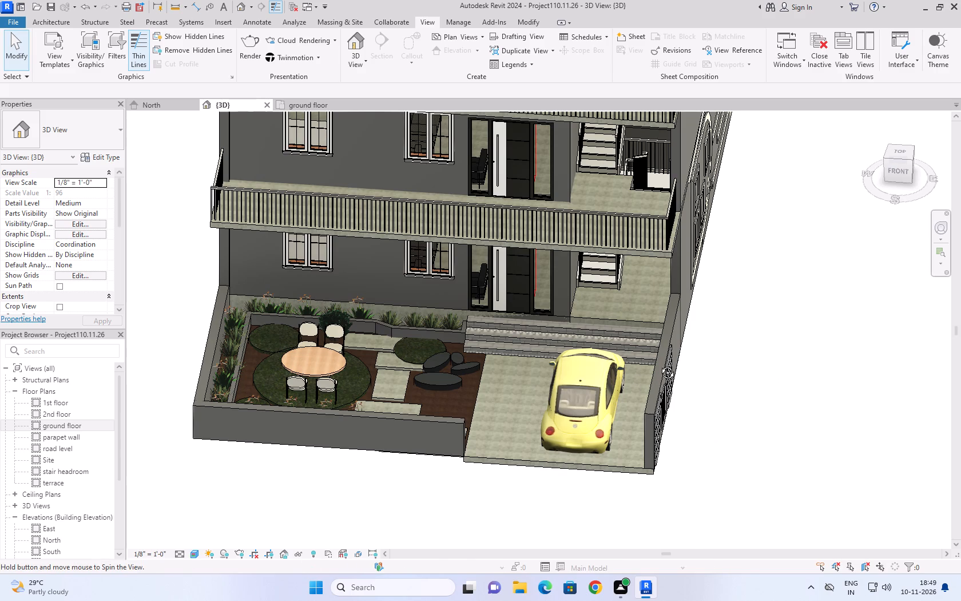
middle_click_drag(710, 347, 658, 361, "shift")
scroll(489, 377, "up", 3)
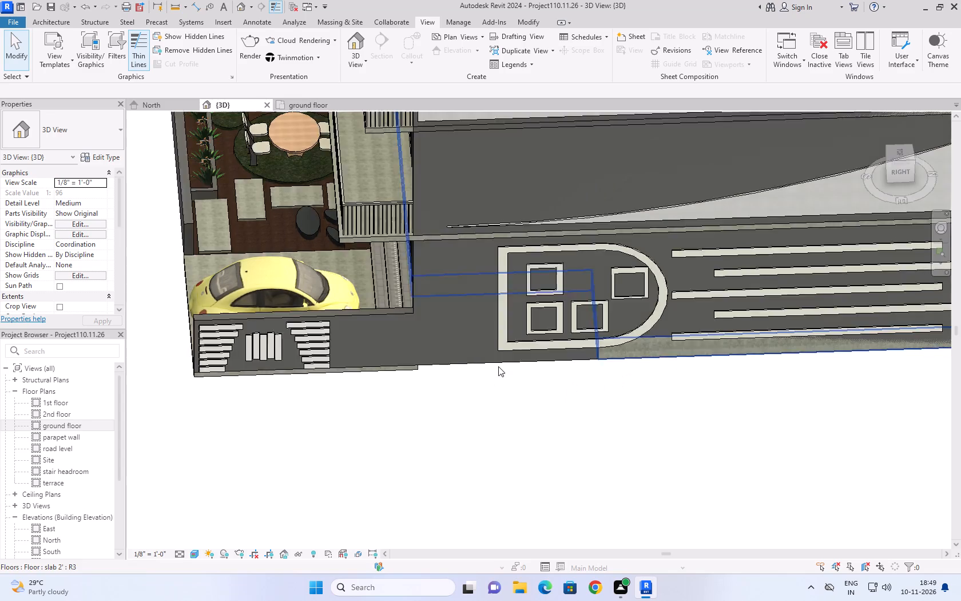
scroll(622, 230, "up", 2)
middle_click_drag(622, 230, 564, 338)
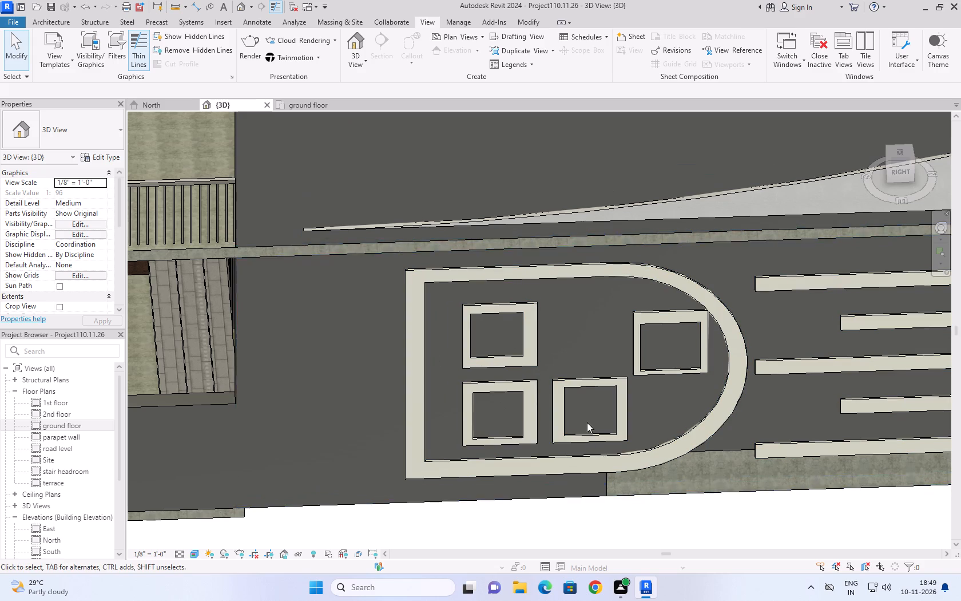
scroll(587, 422, "down", 4)
scroll(552, 505, "up", 3)
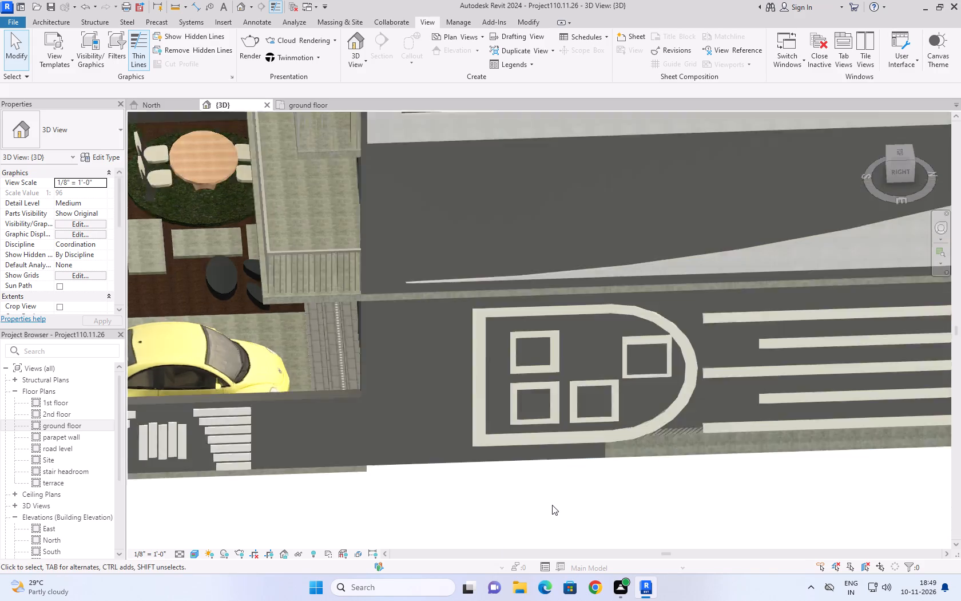
scroll(427, 480, "down", 3)
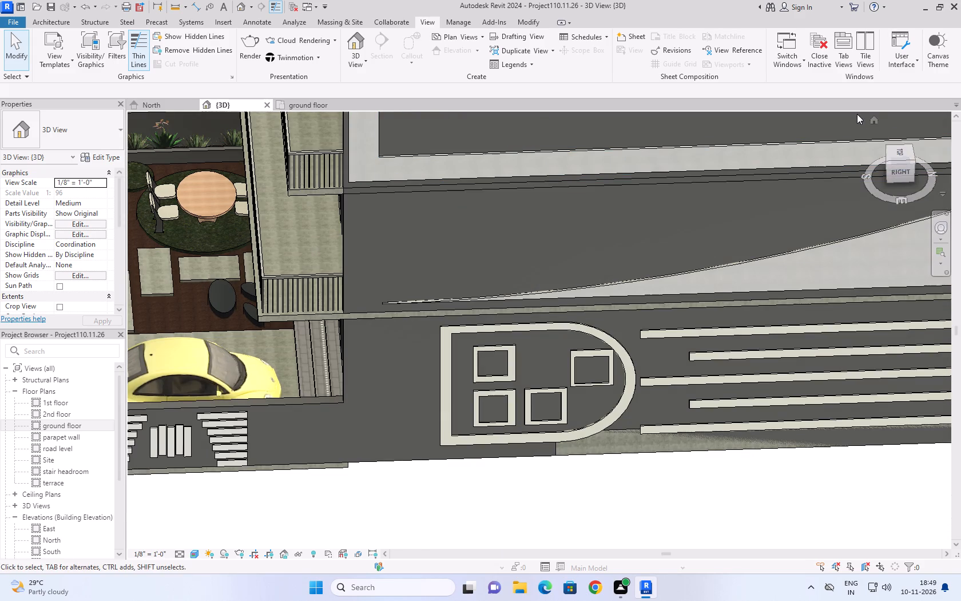
Return the 3D view to its home isometric orientation and examine the whole building, front garden and parking area.
left_click(872, 124)
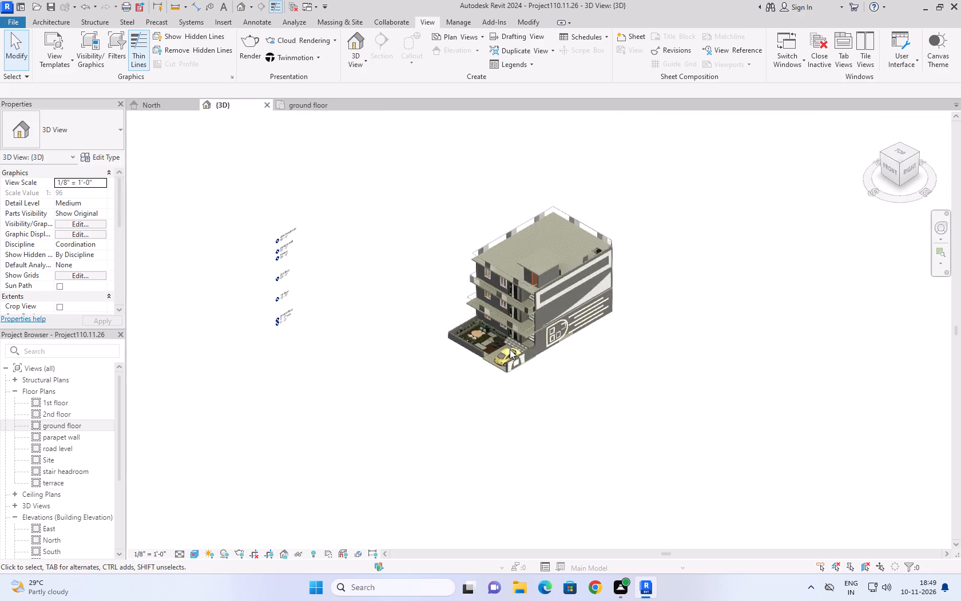
scroll(562, 256, "up", 5)
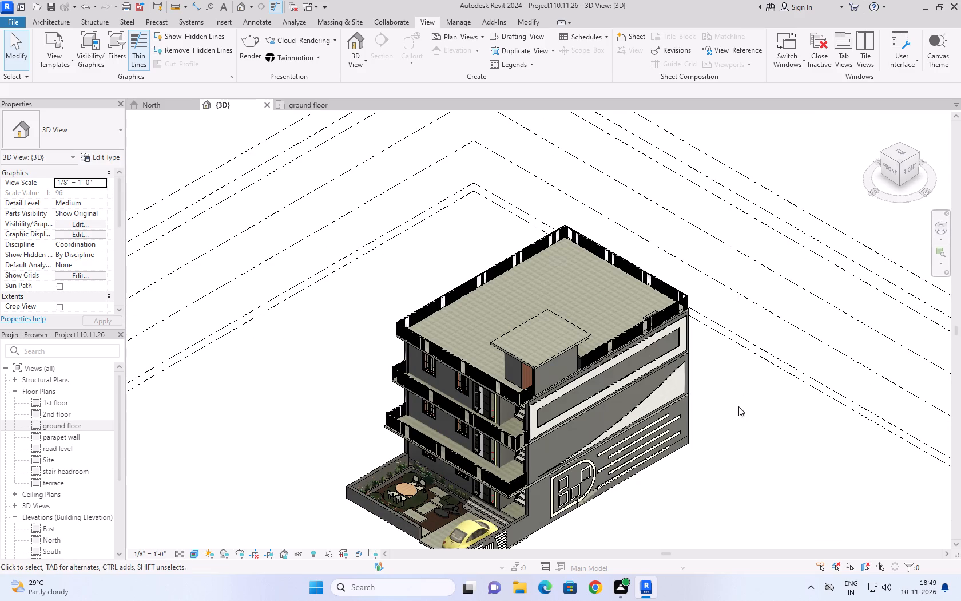
scroll(757, 366, "down", 2)
scroll(657, 492, "up", 4)
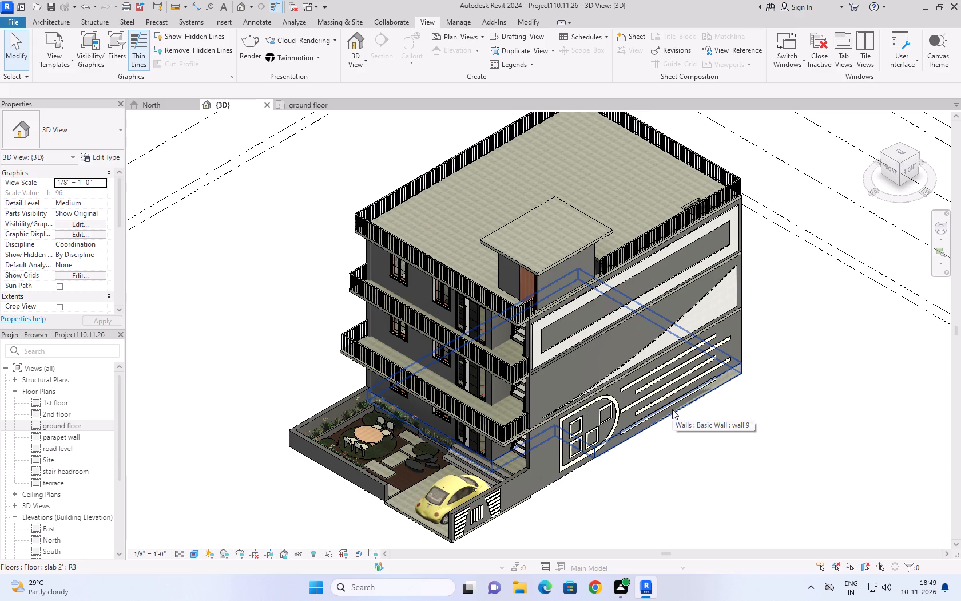
scroll(672, 409, "down", 1)
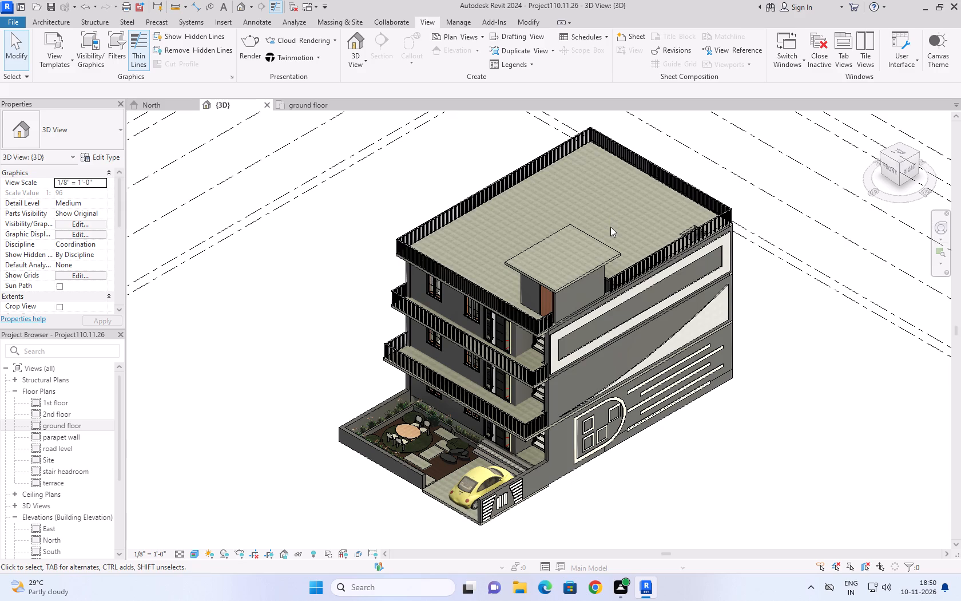
scroll(421, 458, "up", 9)
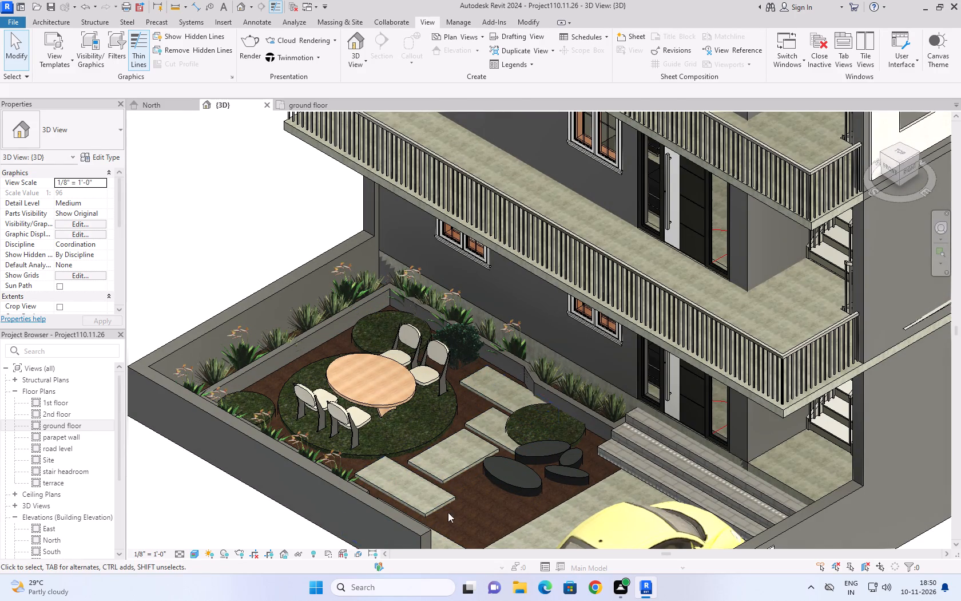
scroll(469, 386, "down", 3)
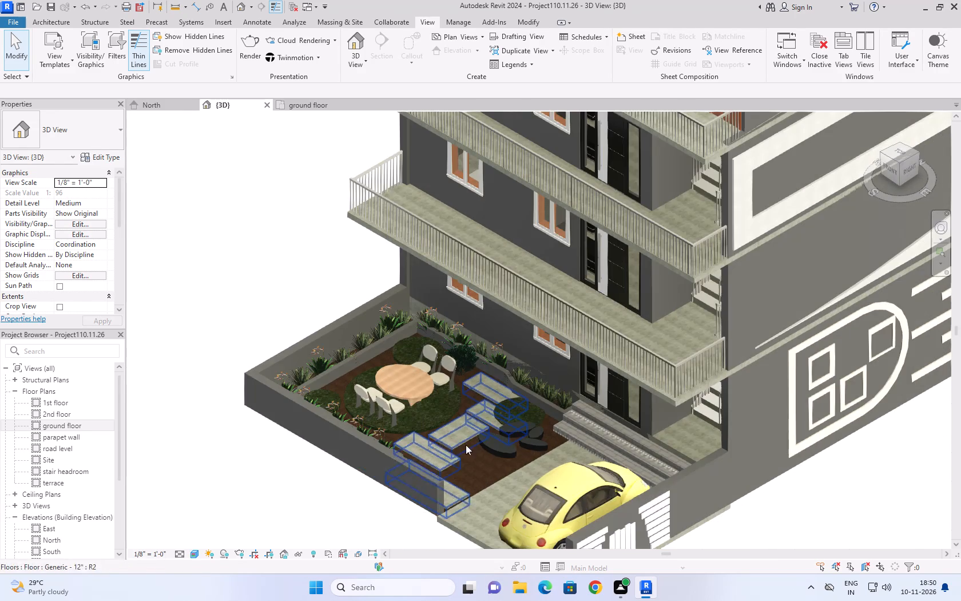
scroll(509, 472, "up", 3)
scroll(437, 390, "down", 3)
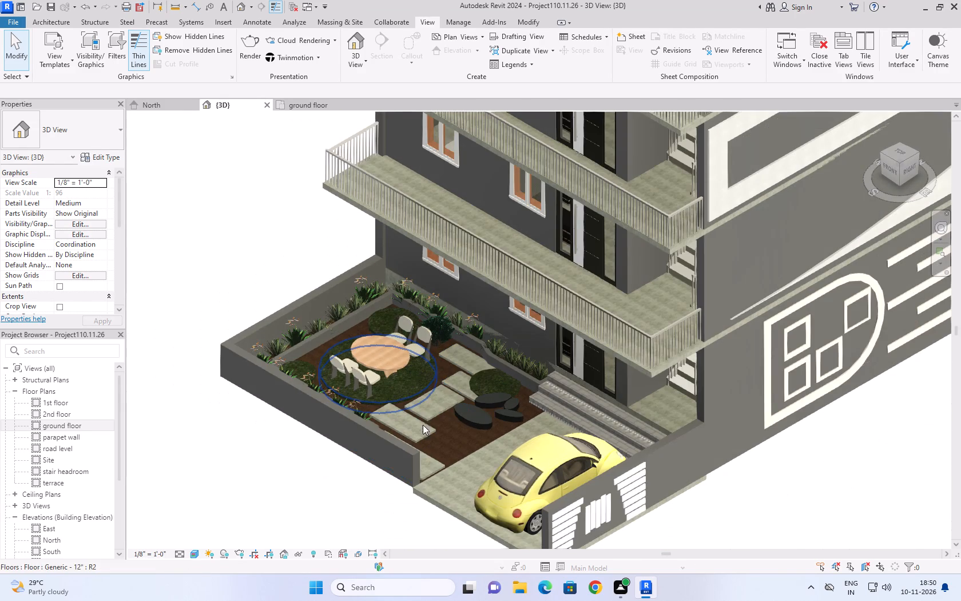
scroll(250, 311, "down", 2)
scroll(291, 425, "up", 3)
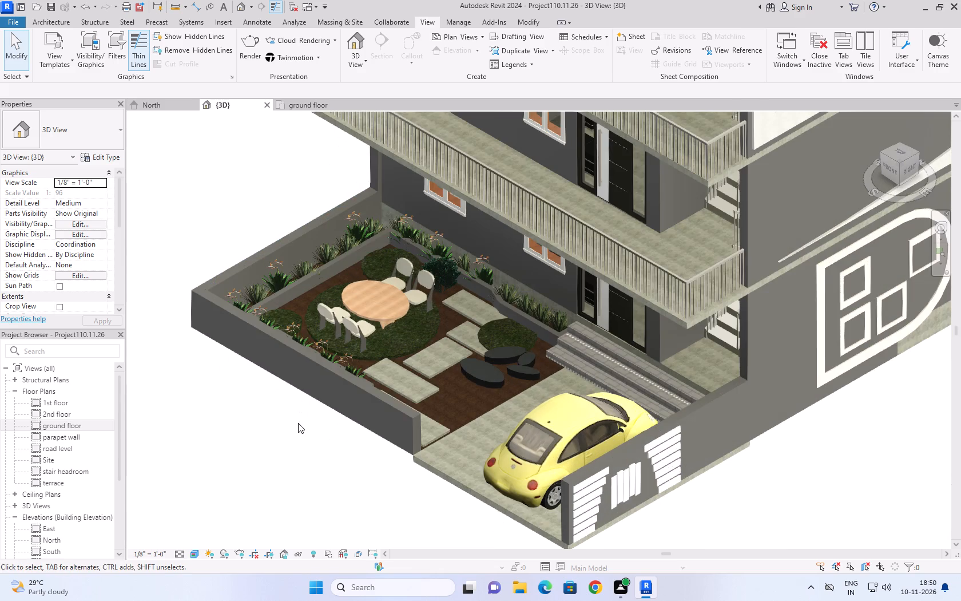
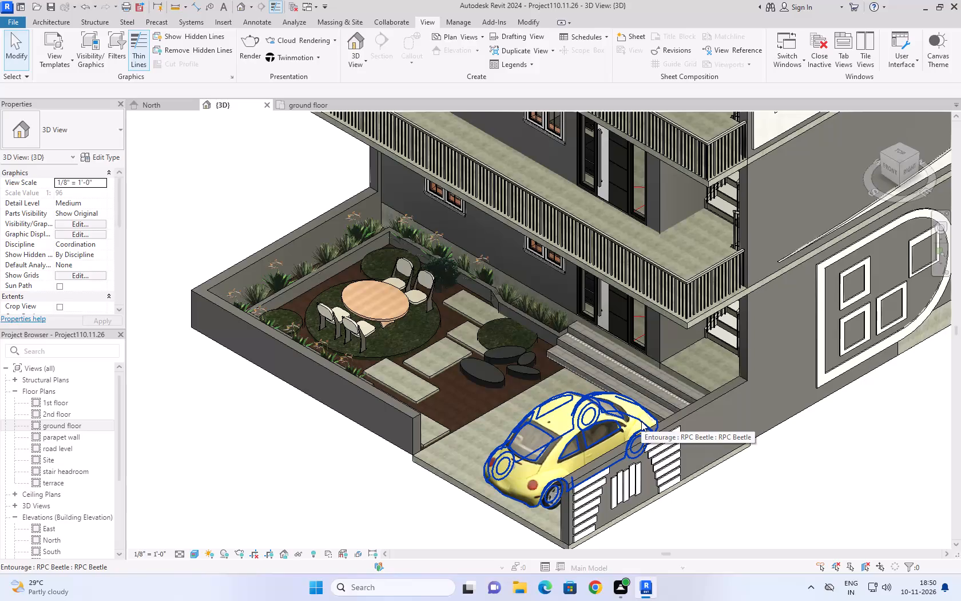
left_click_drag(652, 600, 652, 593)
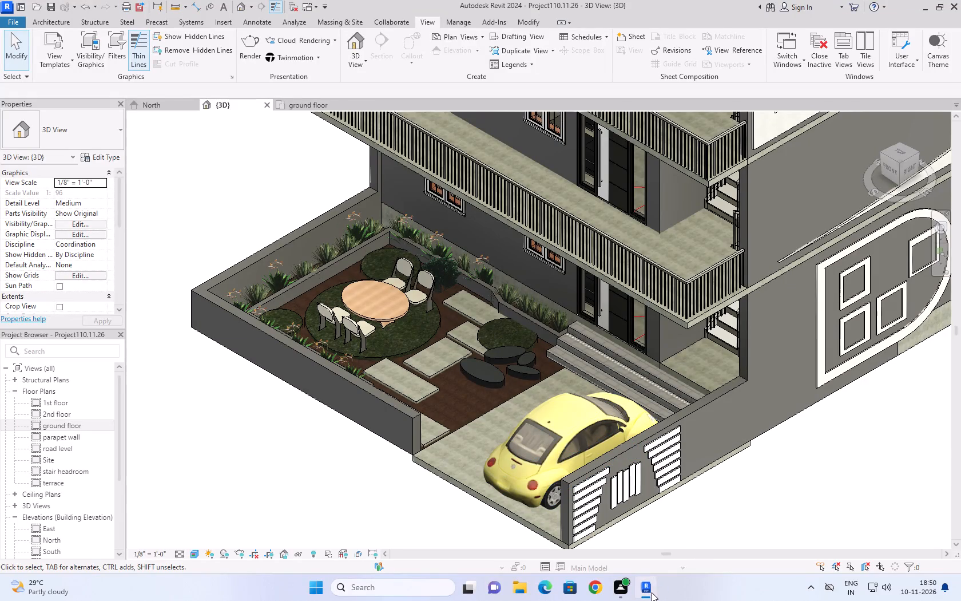
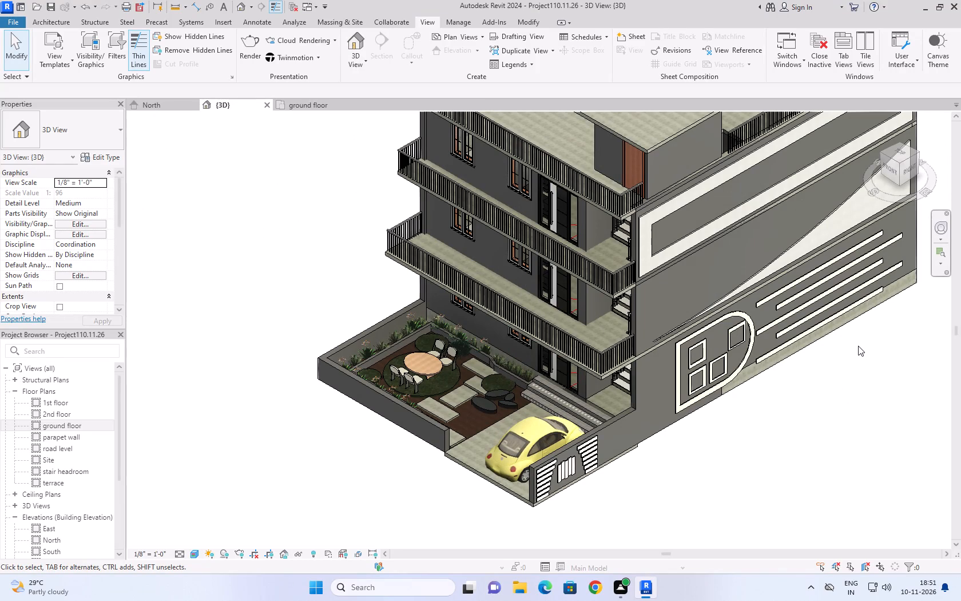
Examine the house in 3D from several angles, focusing on the terrace and its floor openings, ending with a top view.
scroll(734, 385, "down", 2)
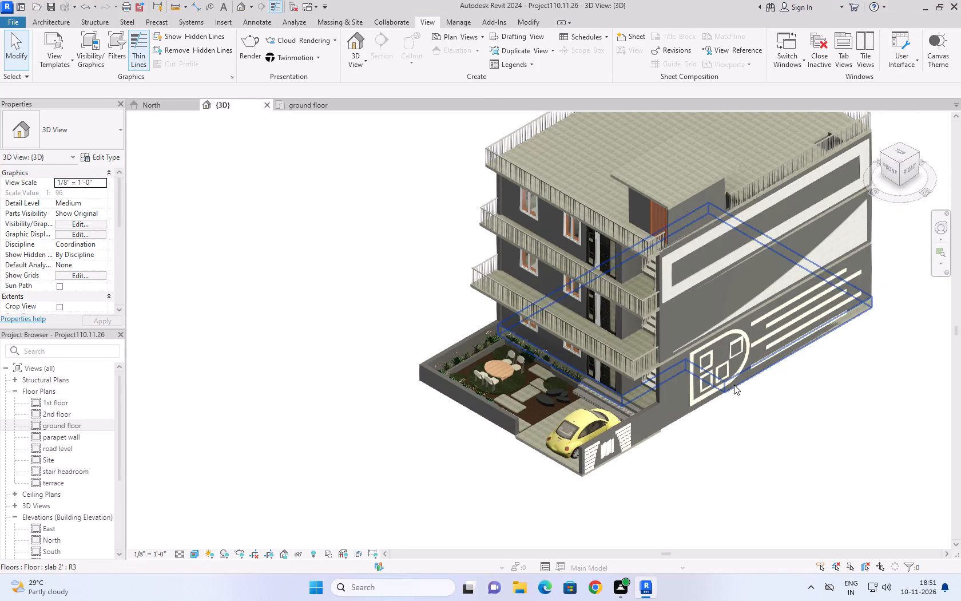
middle_click_drag(801, 409, 742, 437)
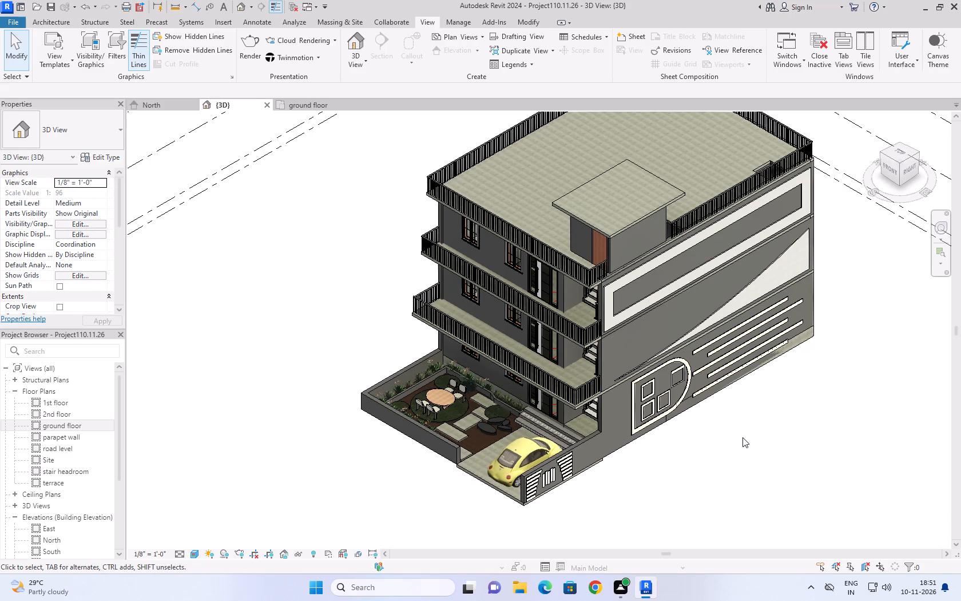
scroll(741, 437, "up", 3)
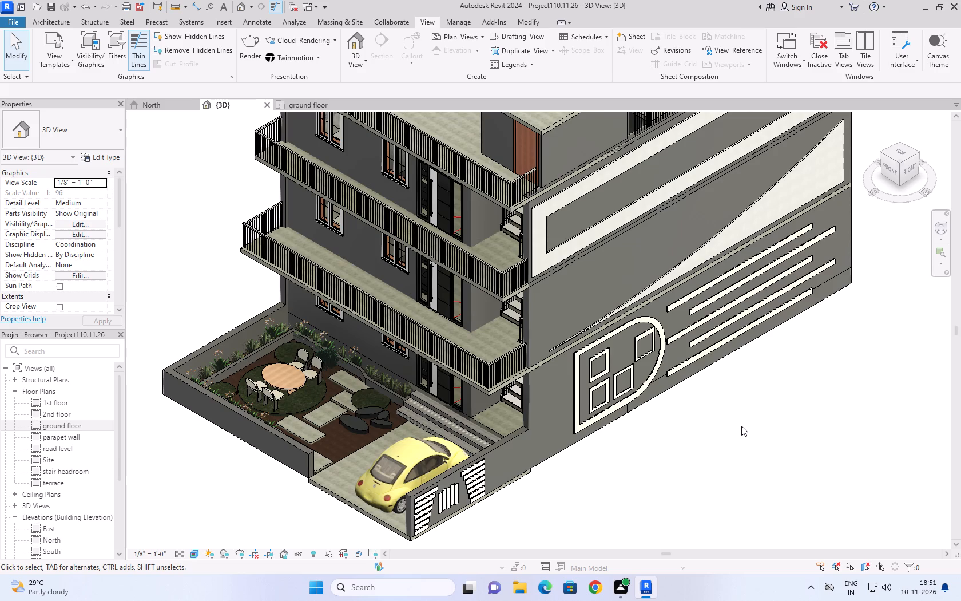
scroll(741, 426, "down", 3)
middle_click_drag(854, 322, 760, 385)
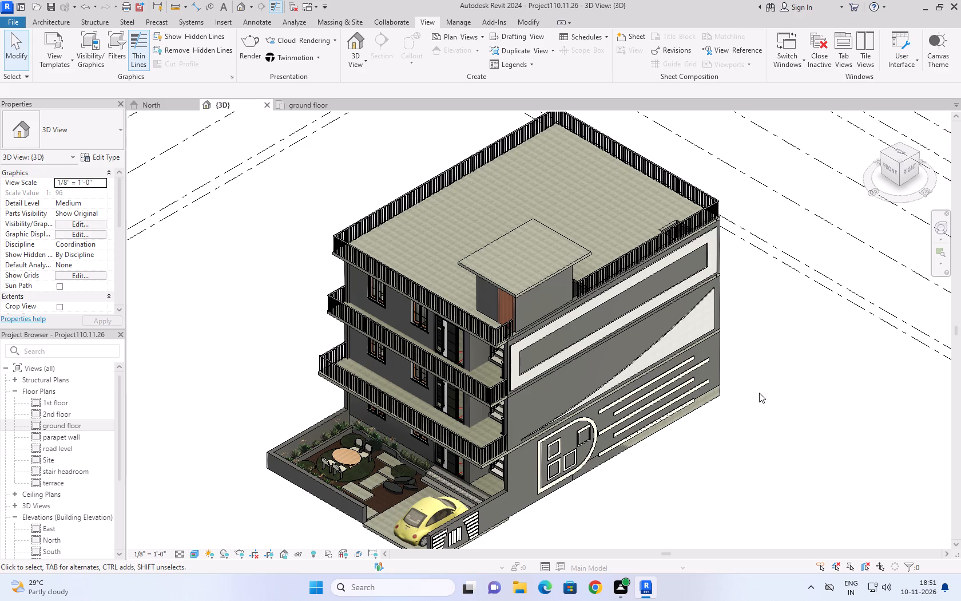
scroll(678, 227, "up", 5)
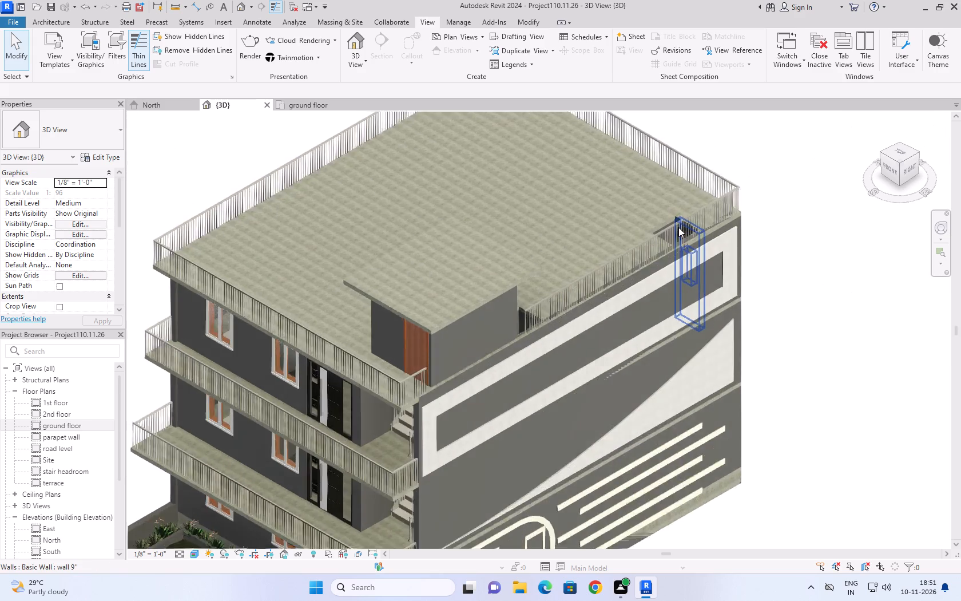
scroll(678, 227, "up", 5)
scroll(678, 227, "down", 7)
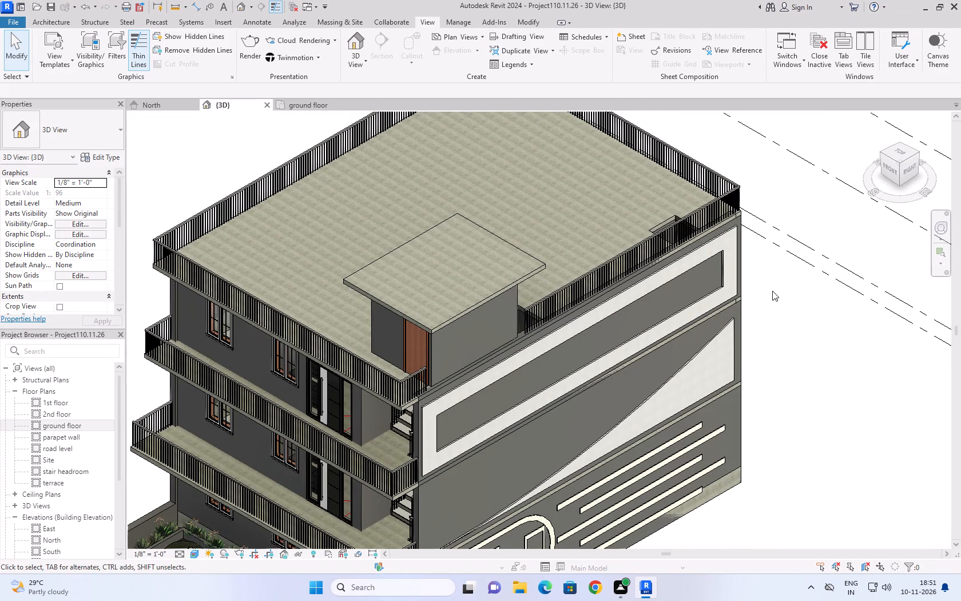
middle_click_drag(772, 291, 860, 438, "shift")
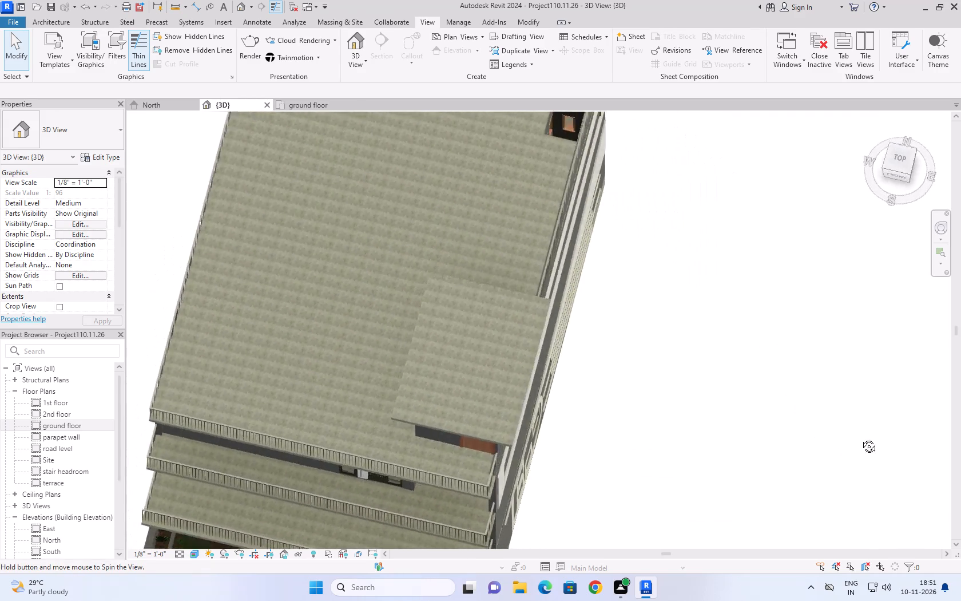
middle_click_drag(860, 438, 905, 387, "shift")
middle_click_drag(608, 164, 685, 419)
middle_click_drag(652, 389, 709, 388, "shift")
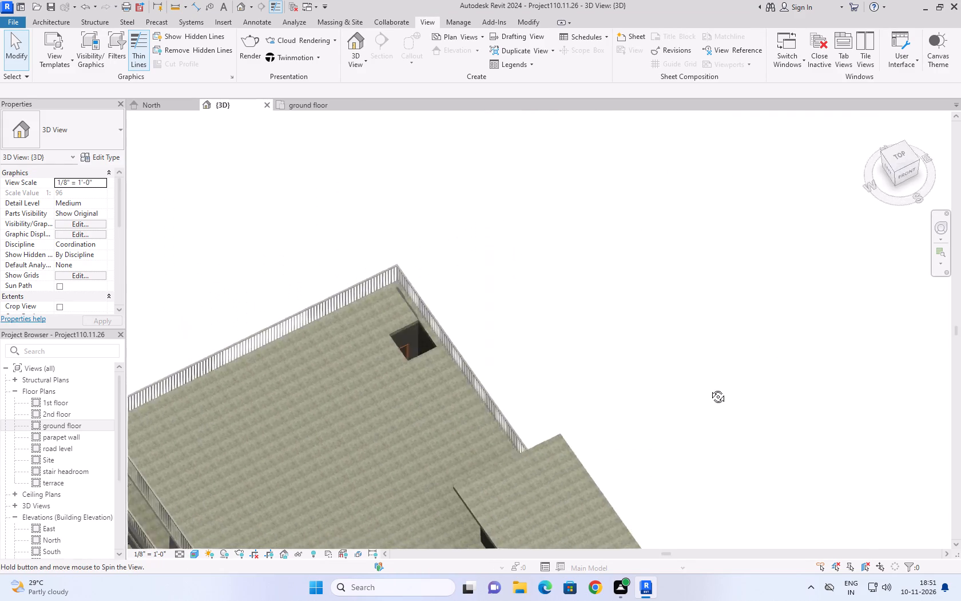
middle_click_drag(709, 388, 809, 280, "shift")
scroll(808, 284, "up", 1, "shift")
middle_click_drag(239, 214, 308, 234)
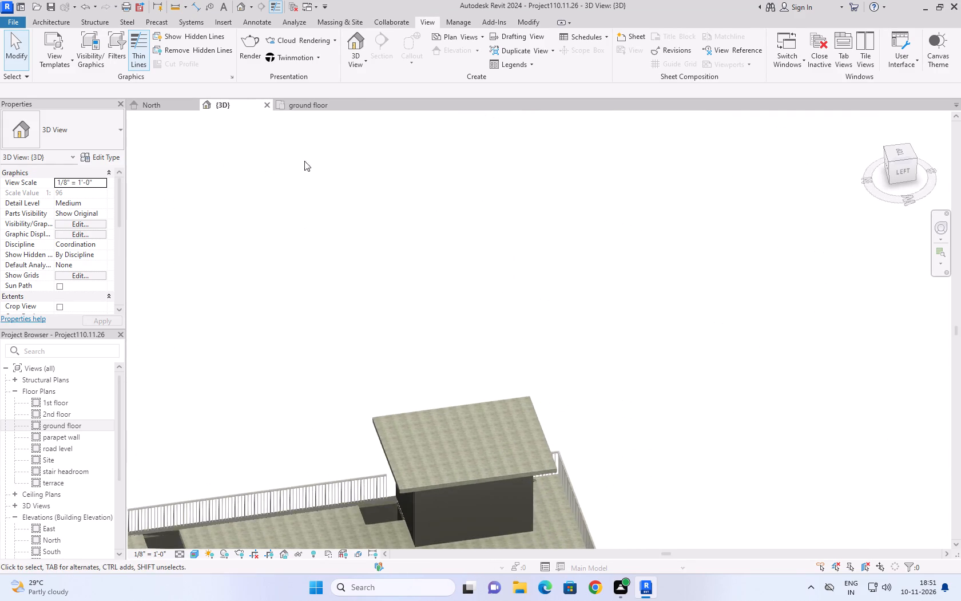
scroll(326, 160, "down", 6)
left_click(904, 152)
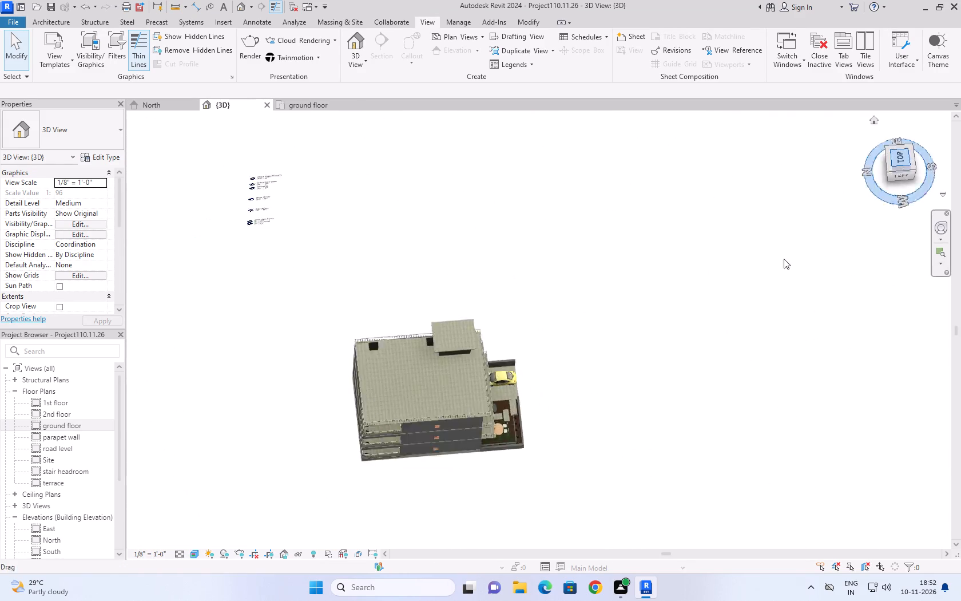
scroll(489, 335, "up", 4)
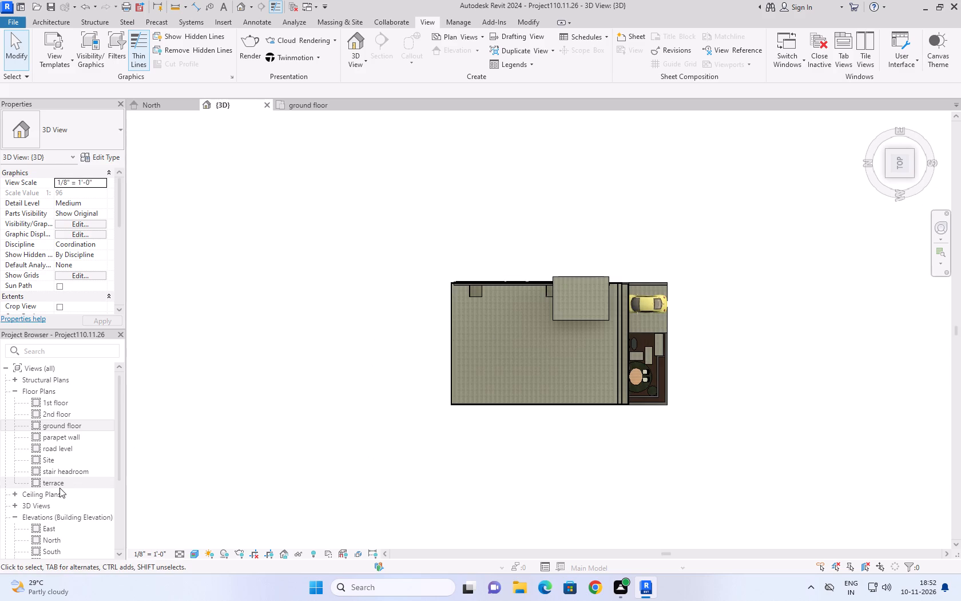
Open the terrace floor plan at the northern slab opening near the east edge.
double_click(59, 487)
scroll(652, 294, "up", 5)
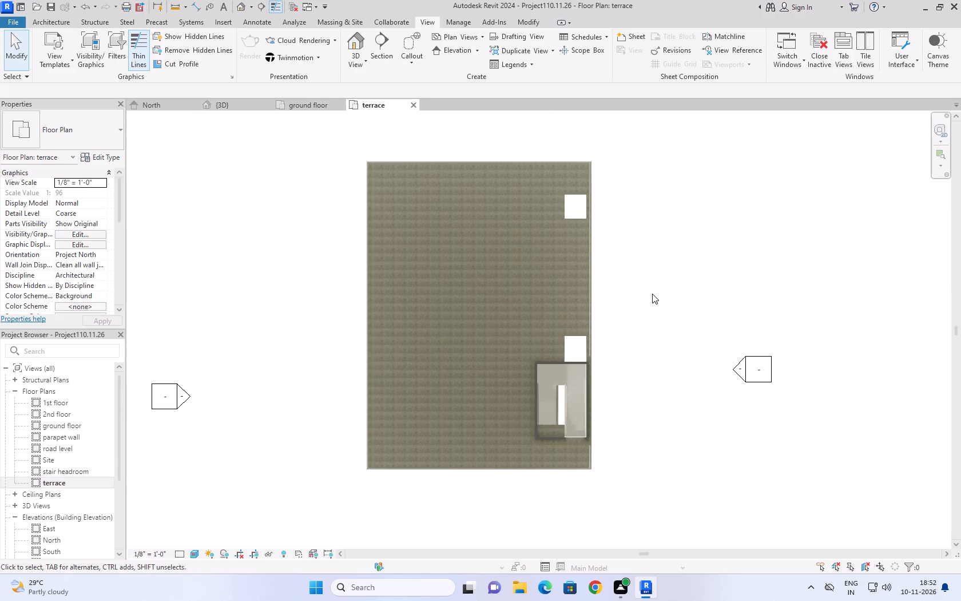
middle_click_drag(635, 239, 570, 352)
scroll(619, 286, "up", 1)
Sketch a Handrail - Rectangular railing path just outside the northern terrace opening, about 3'-6" along its north side and 4'-1" along its east side.
left_click(36, 22)
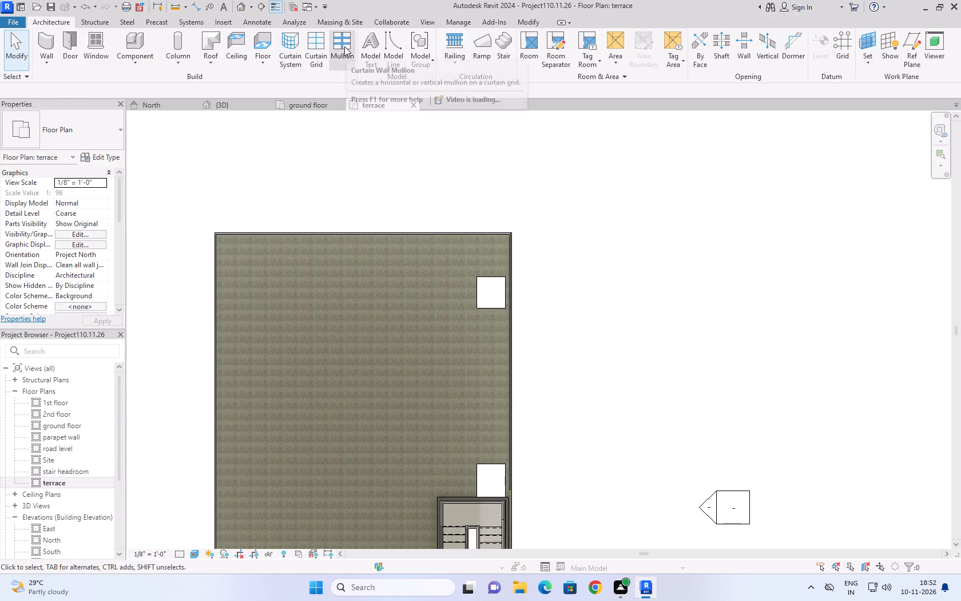
left_click(442, 41)
scroll(494, 279, "up", 4)
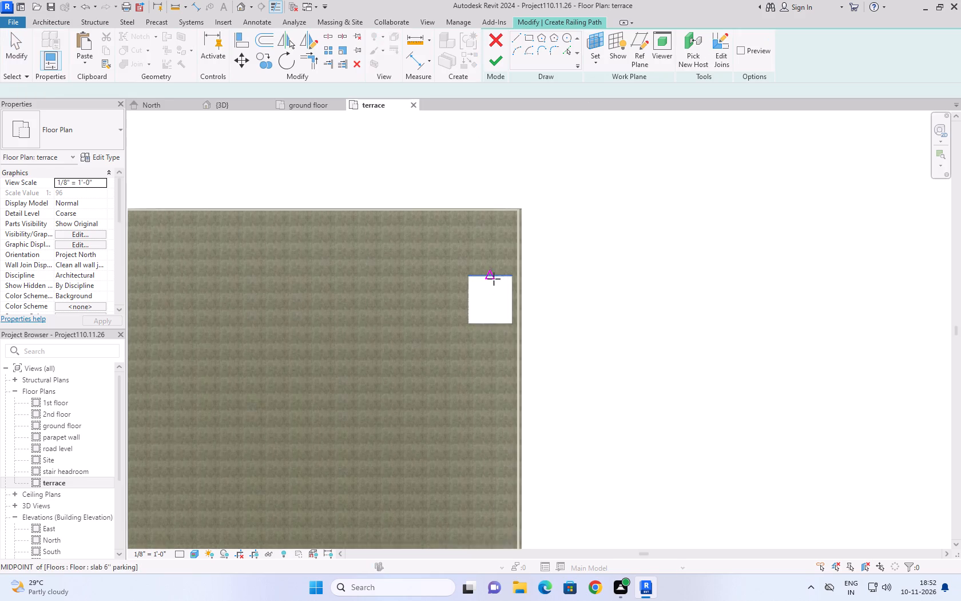
scroll(494, 279, "up", 8)
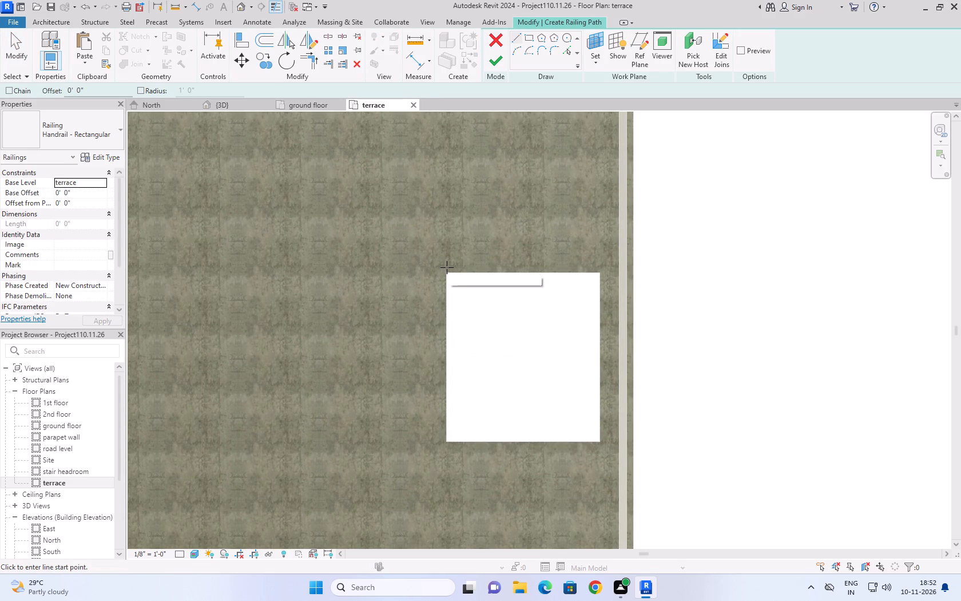
left_click(447, 267)
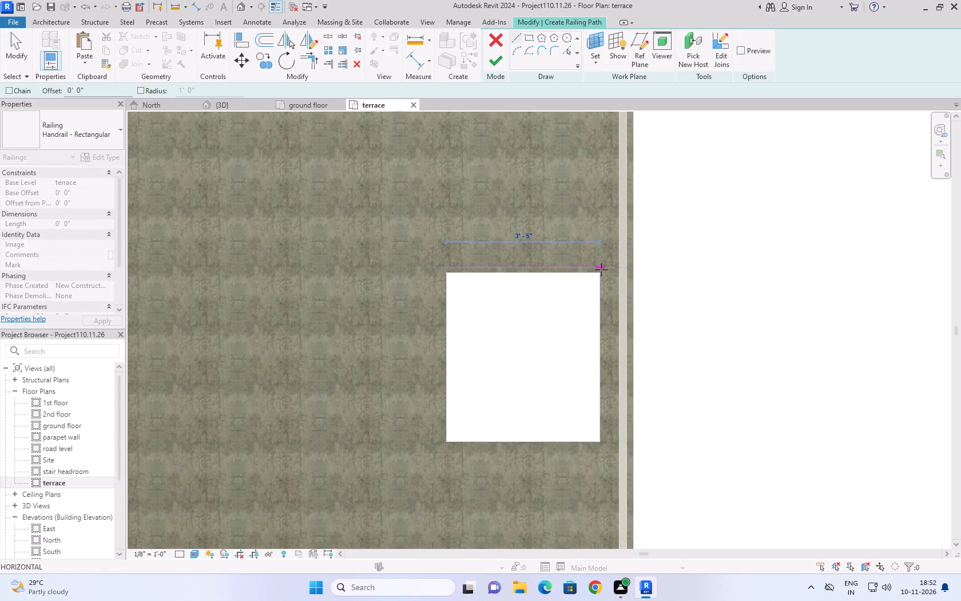
left_click(602, 270)
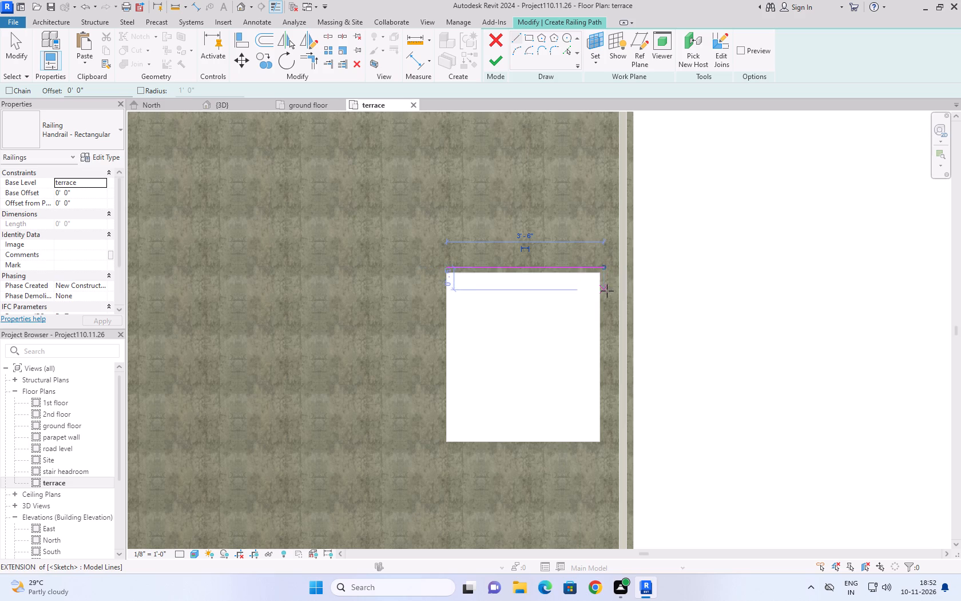
left_click(606, 268)
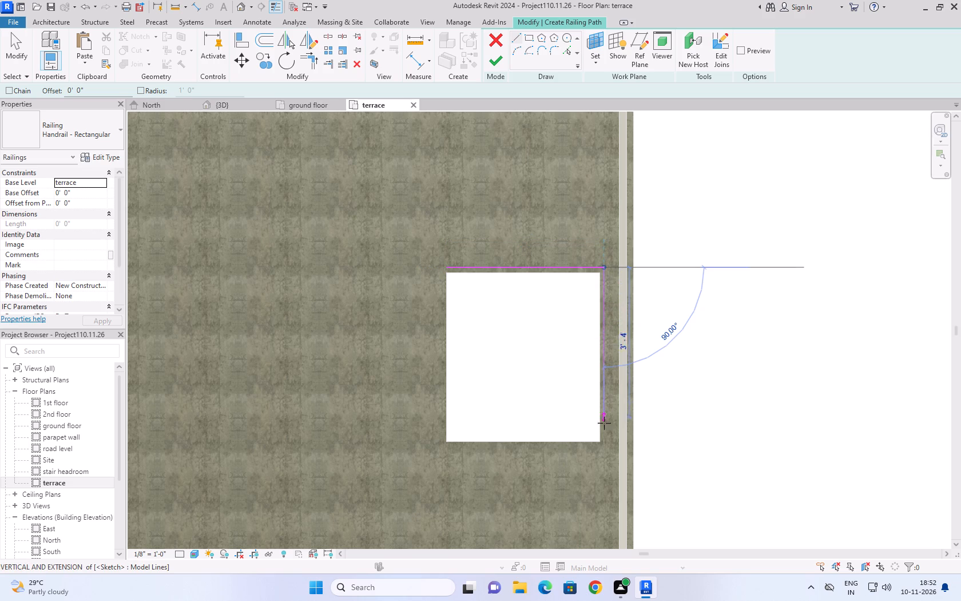
left_click(604, 449)
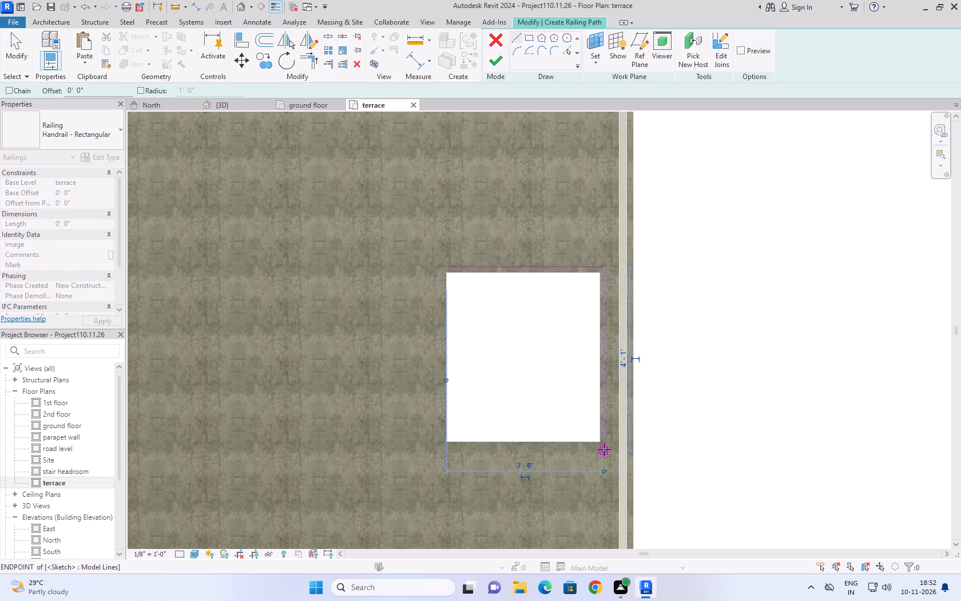
Add path lines of about 3'-8" along the opening's south side and 4'-1" along its west side, and finish the railing.
left_click(604, 449)
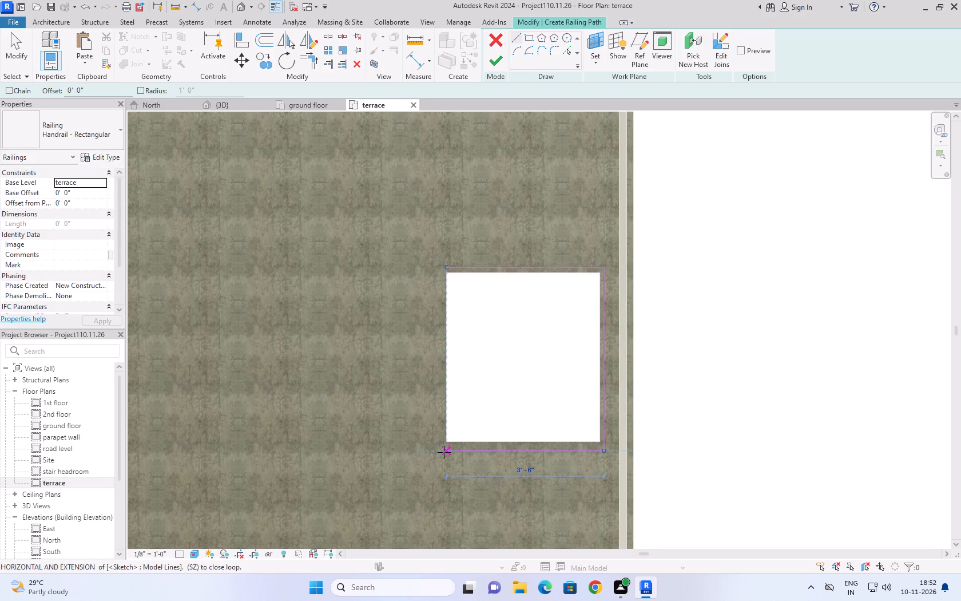
left_click(440, 450)
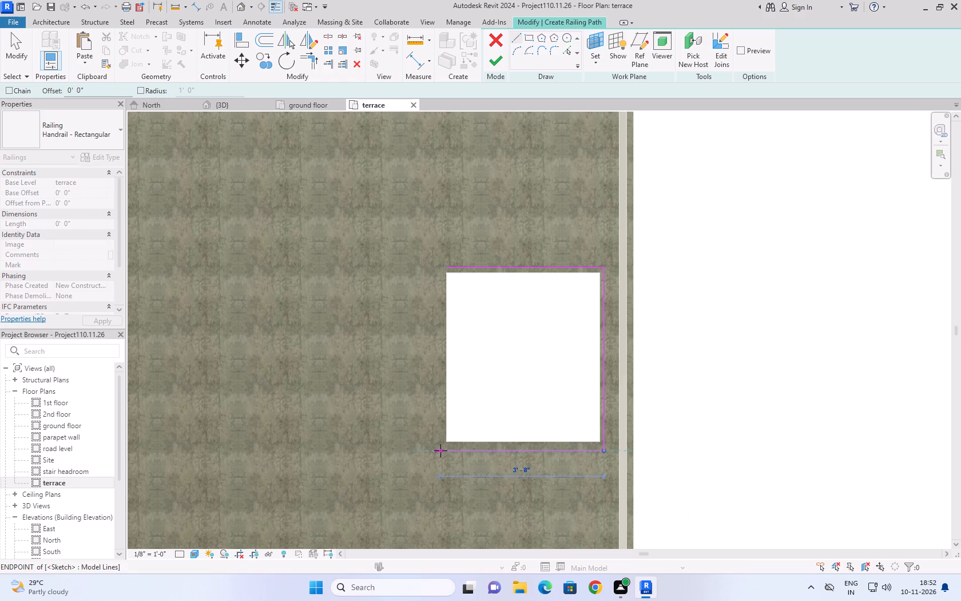
left_click(438, 451)
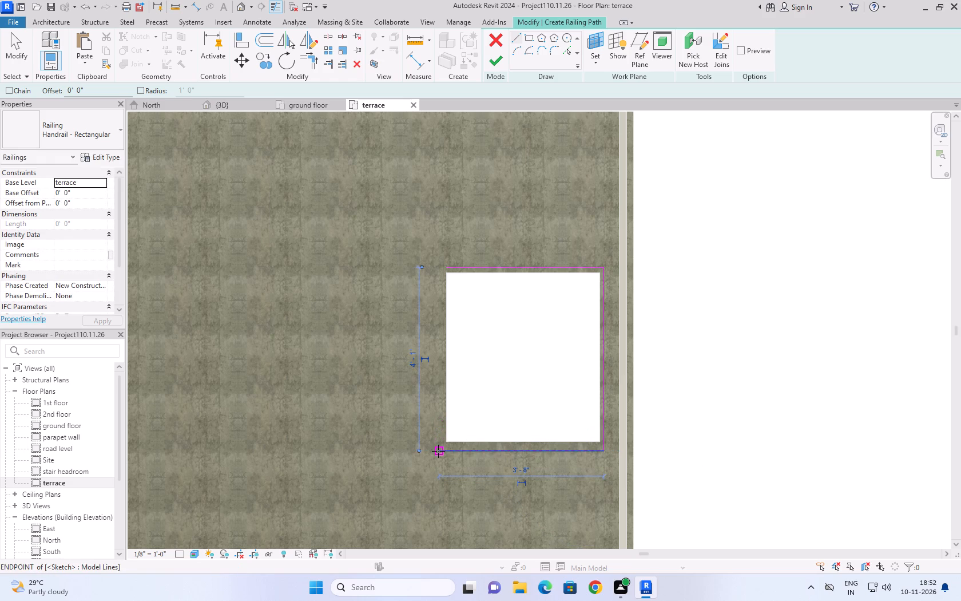
scroll(442, 270, "up", 9)
left_click(440, 259)
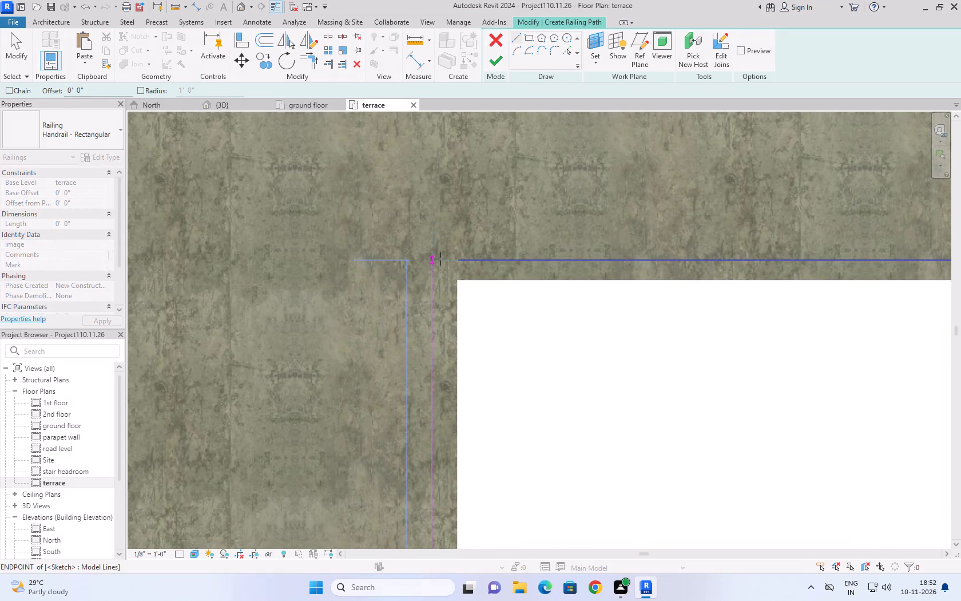
key("Escape")
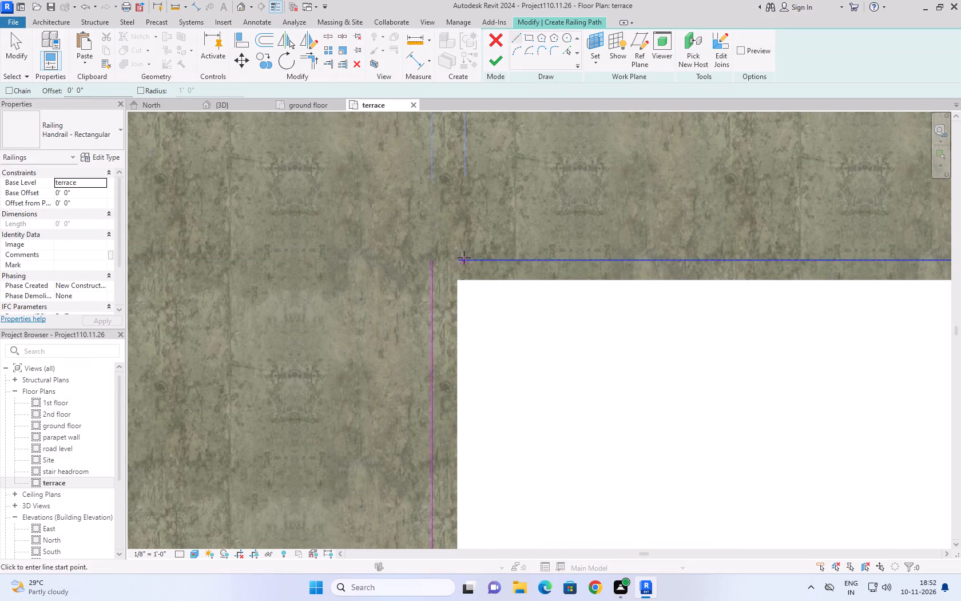
left_click(498, 59)
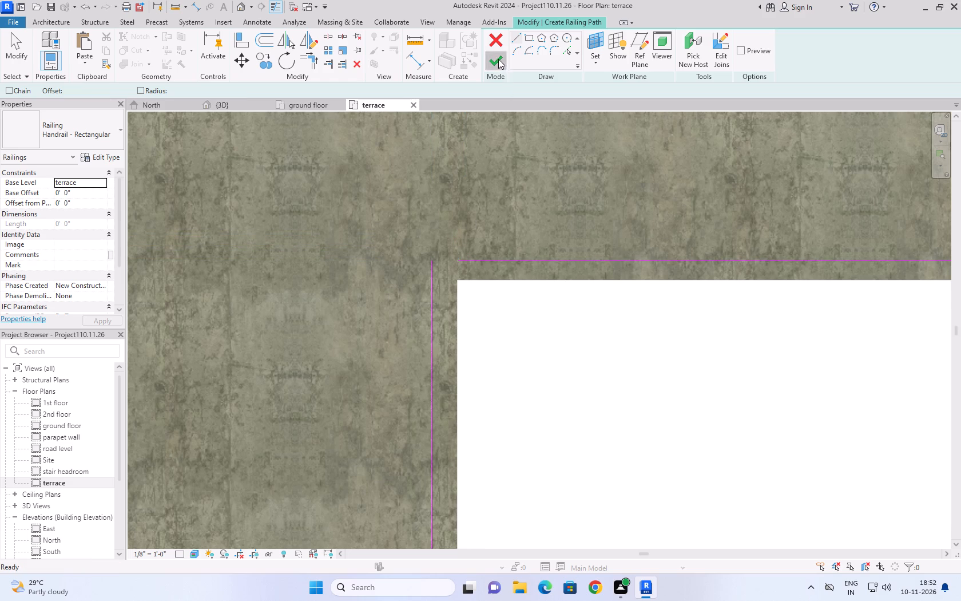
Examine the north-west corner of the new railing around the northern terrace opening.
scroll(476, 171, "down", 6)
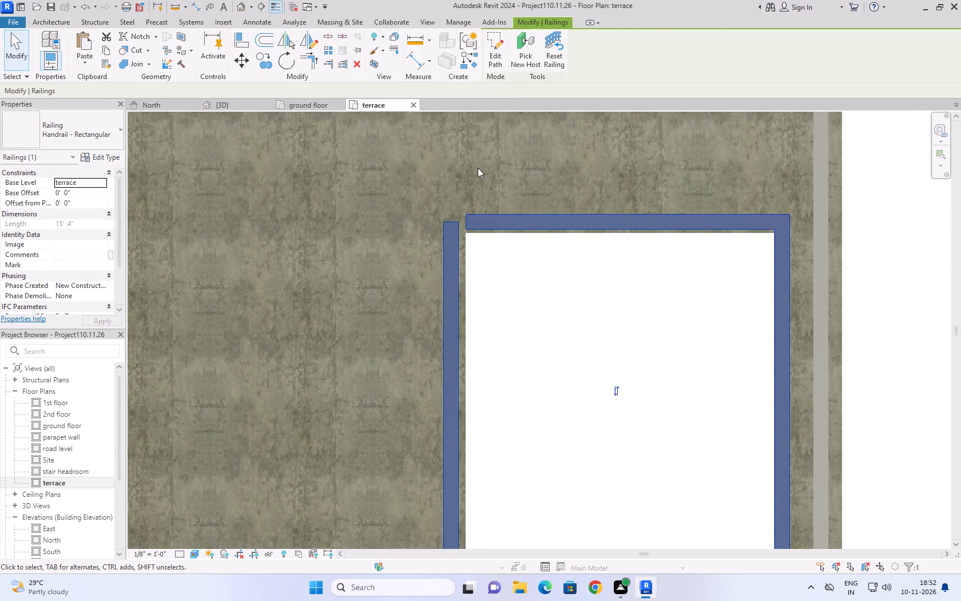
scroll(478, 168, "down", 2)
scroll(466, 183, "up", 8)
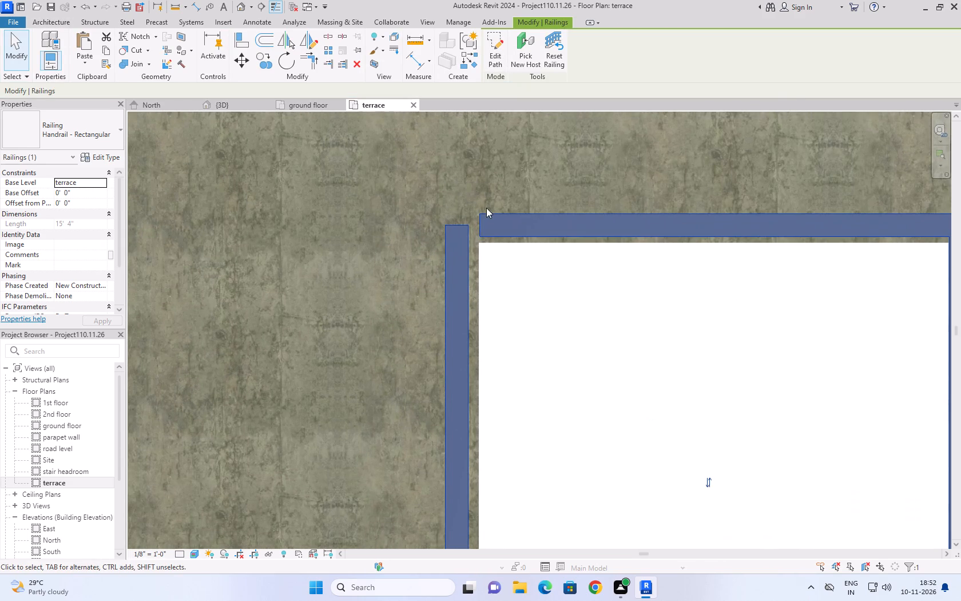
key("Escape")
scroll(407, 191, "down", 3)
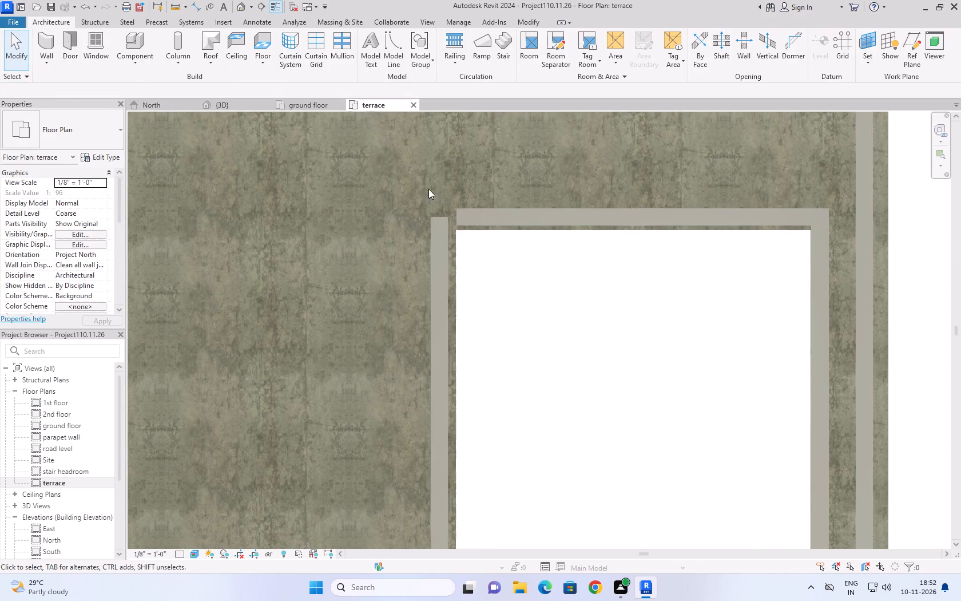
left_click(460, 212)
key("Escape")
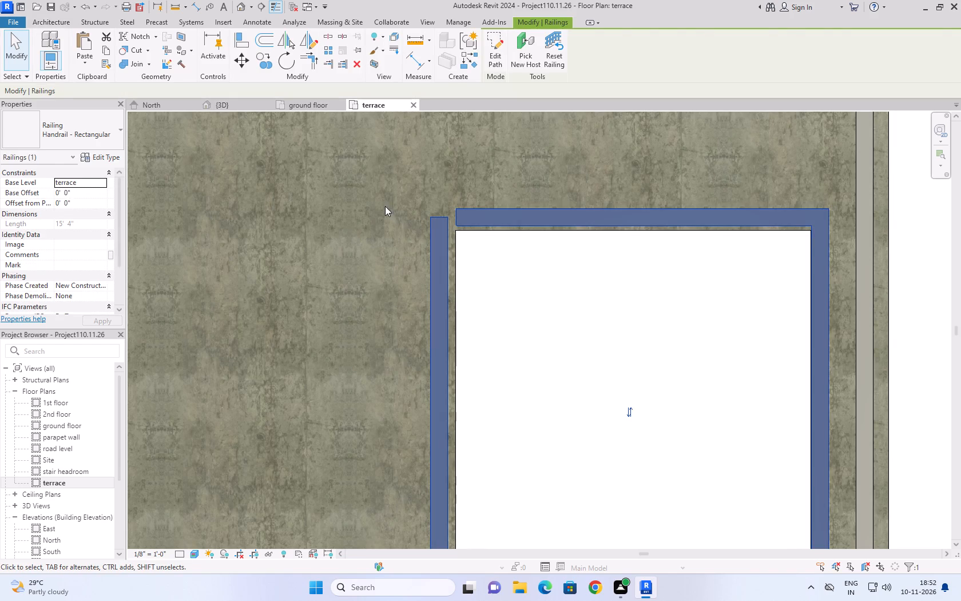
Start a Handrail - Rectangular railing at the terrace opening north of the stair headroom, with a path line about 4'-1" along its west side.
scroll(391, 160, "down", 4)
scroll(404, 346, "down", 8)
scroll(482, 248, "down", 3)
scroll(458, 440, "down", 4)
scroll(402, 522, "up", 4)
scroll(500, 468, "up", 5)
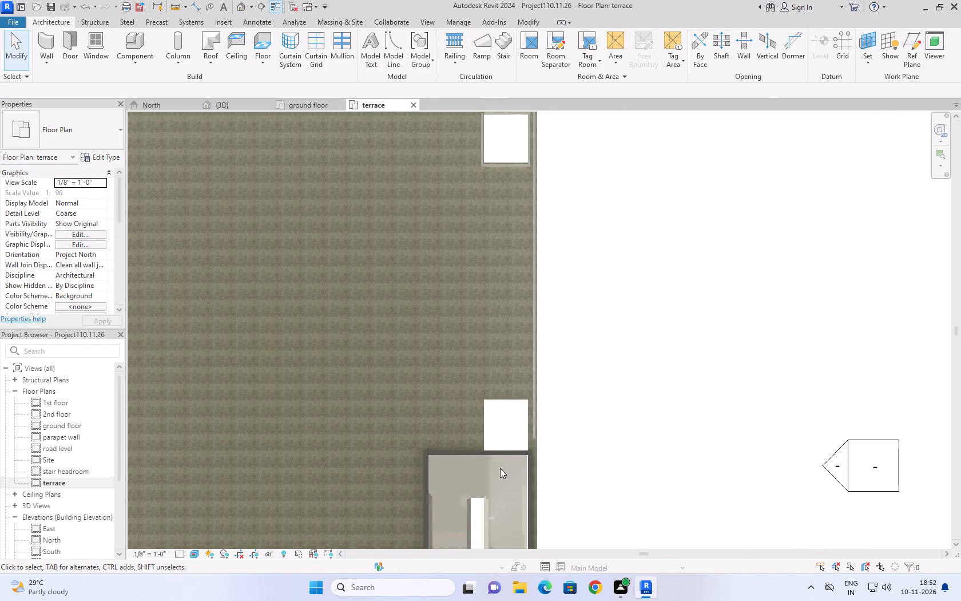
scroll(518, 457, "up", 5)
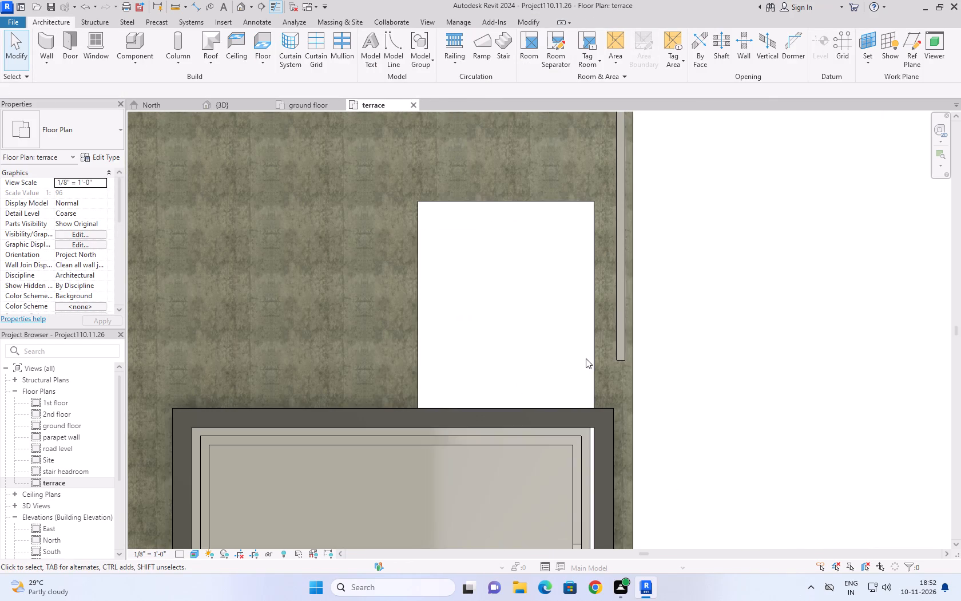
key("Escape")
scroll(704, 321, "down", 2)
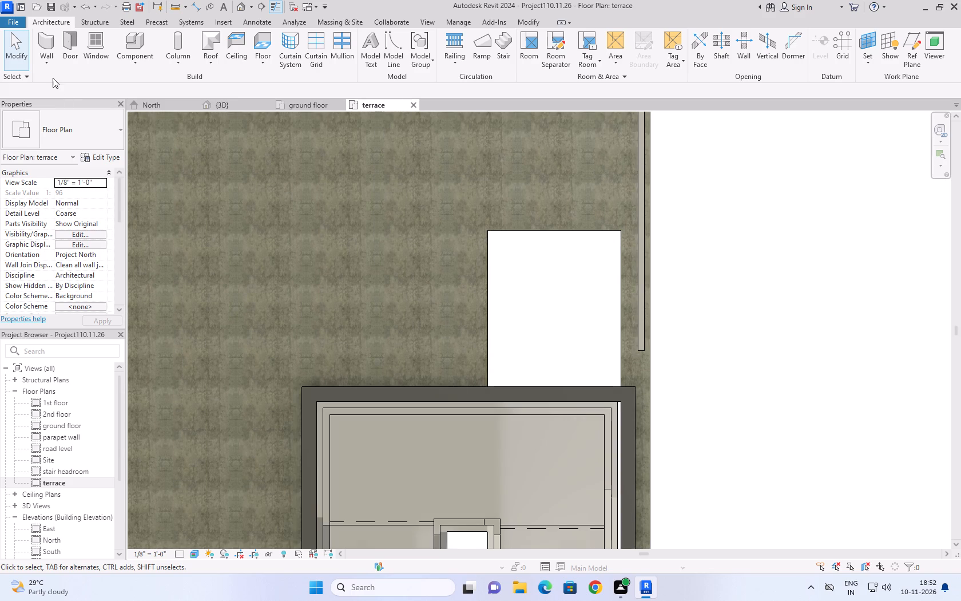
left_click(15, 57)
left_click(455, 38)
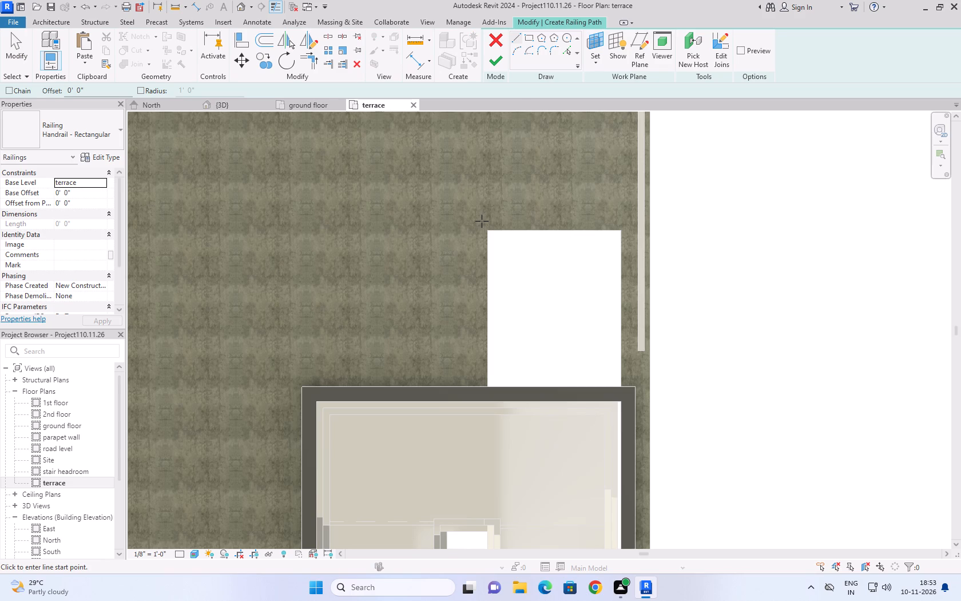
left_click(479, 382)
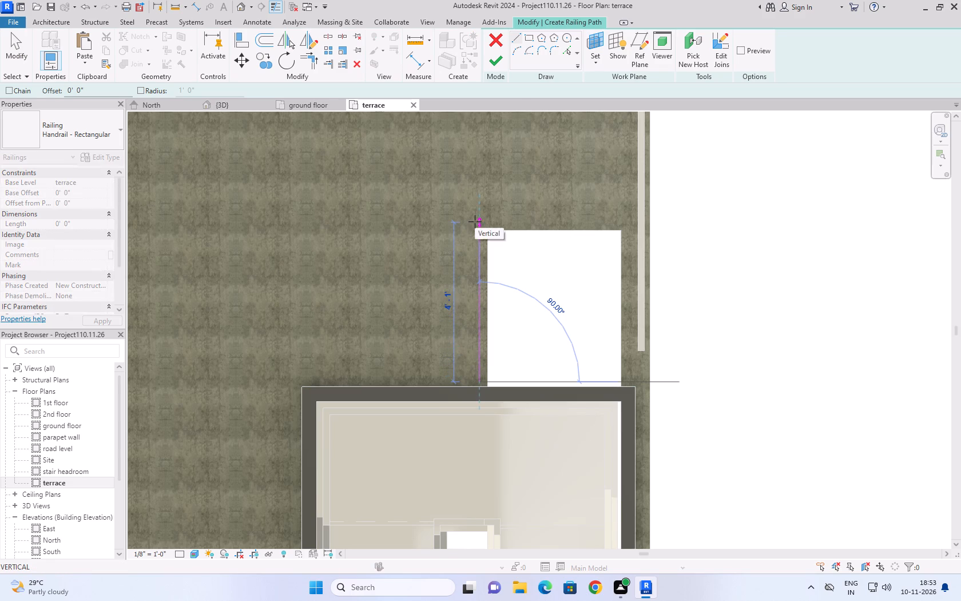
left_click(475, 221)
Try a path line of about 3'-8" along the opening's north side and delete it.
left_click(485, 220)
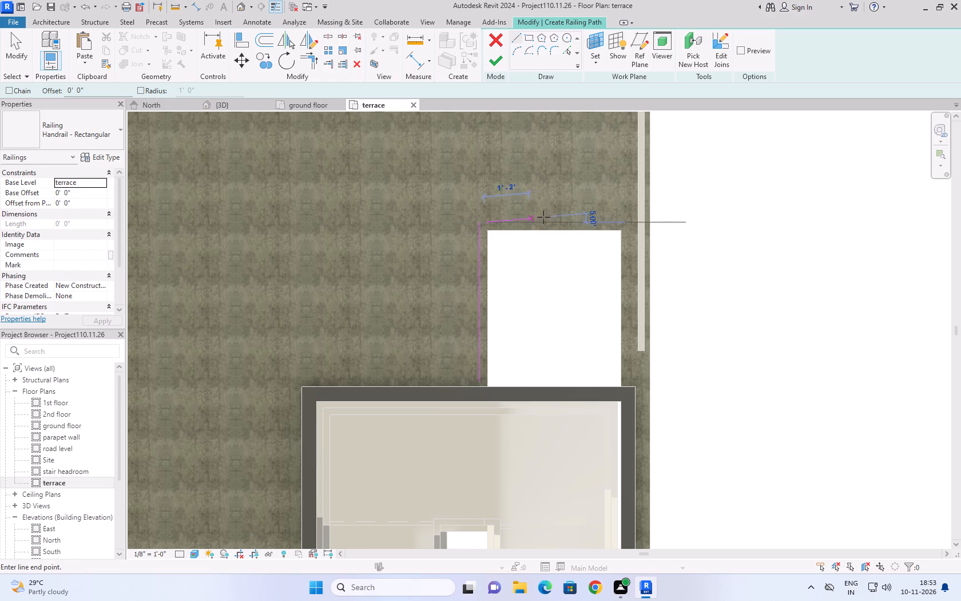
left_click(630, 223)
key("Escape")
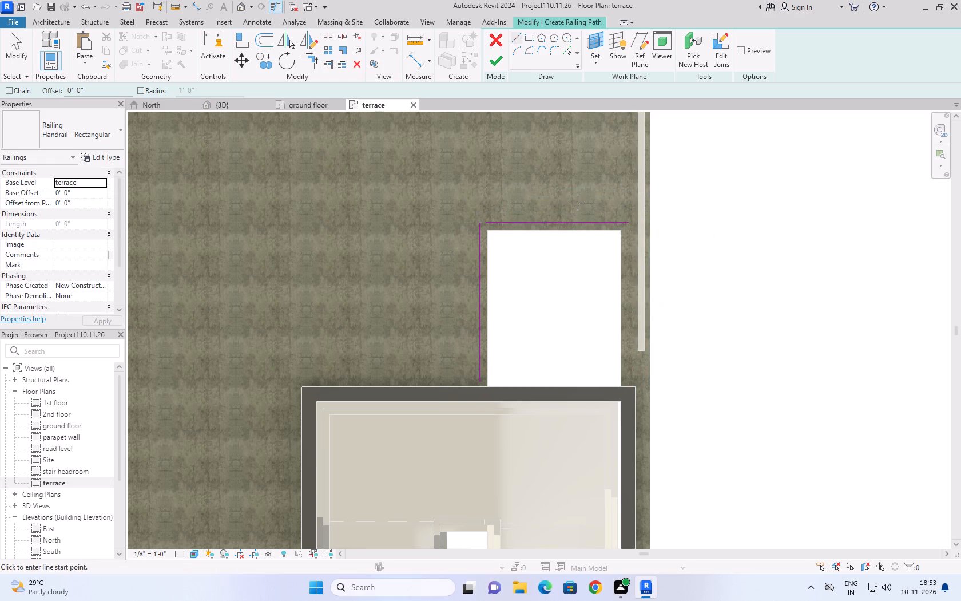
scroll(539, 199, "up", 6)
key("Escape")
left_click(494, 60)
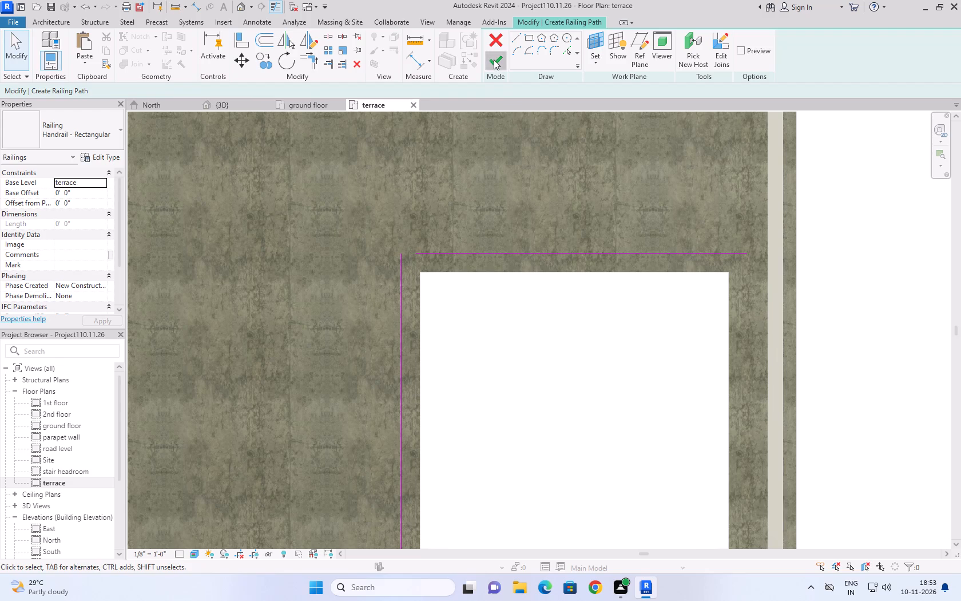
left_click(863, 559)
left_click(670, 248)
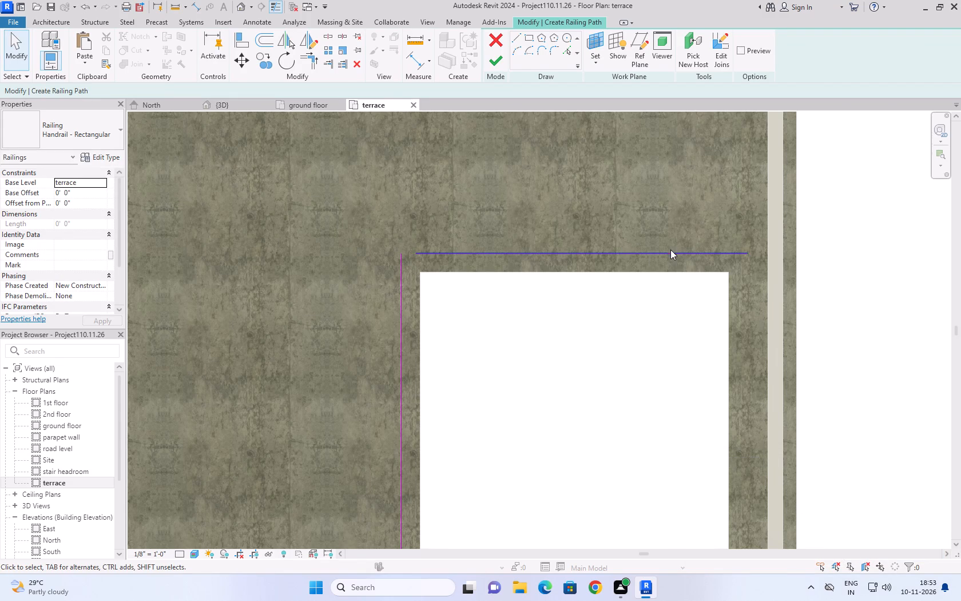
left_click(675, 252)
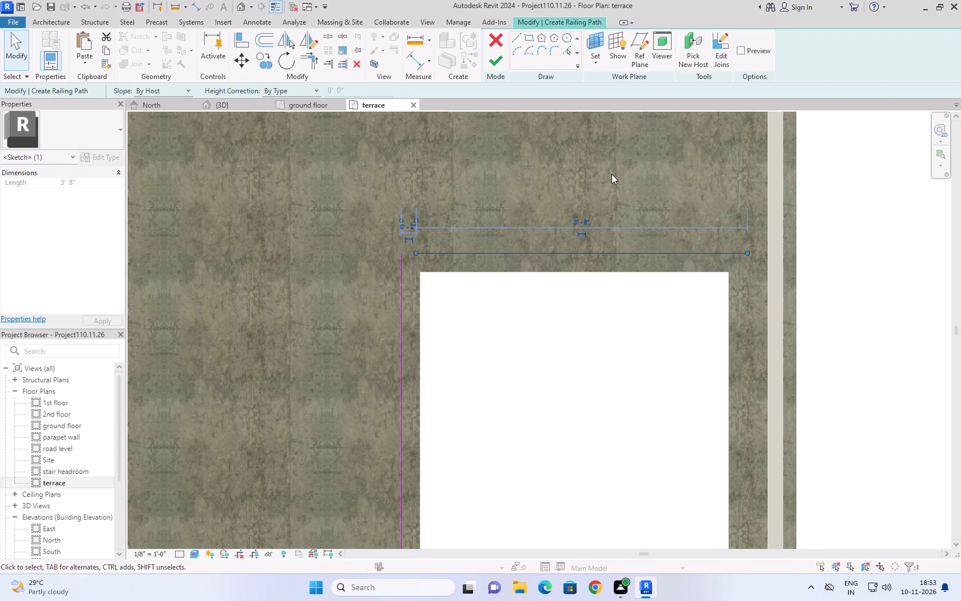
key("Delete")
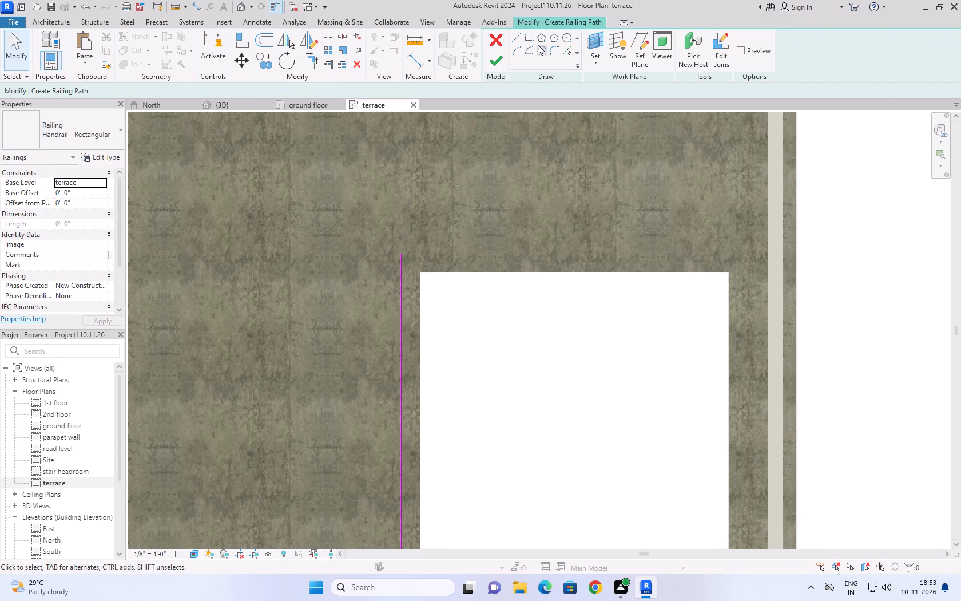
Draw a path line of about 4'-0.7" from the west line's north end to the terrace's east edge railing, and finish the railing.
left_click(59, 21)
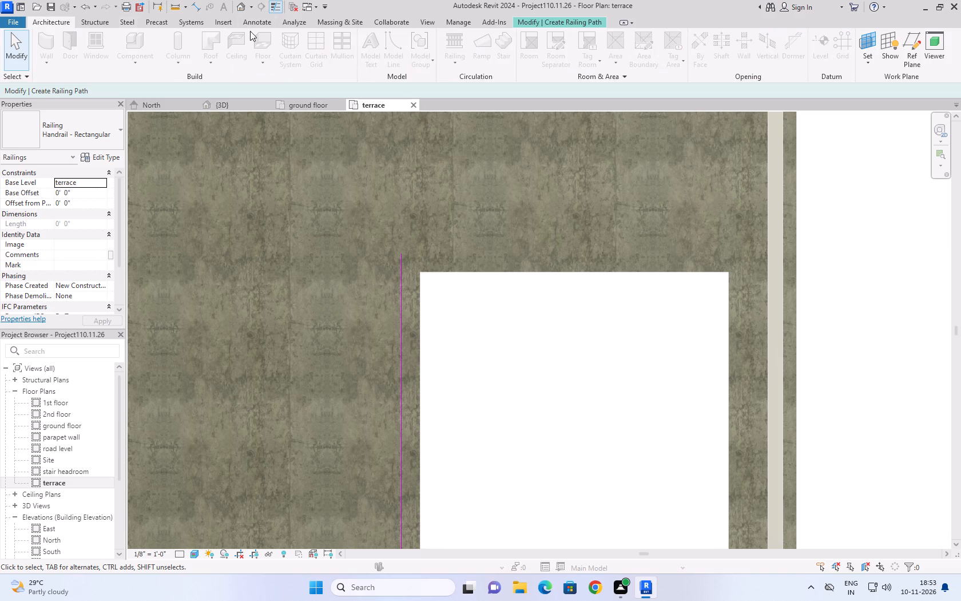
key("Escape")
key("Escape")
key("Escape")
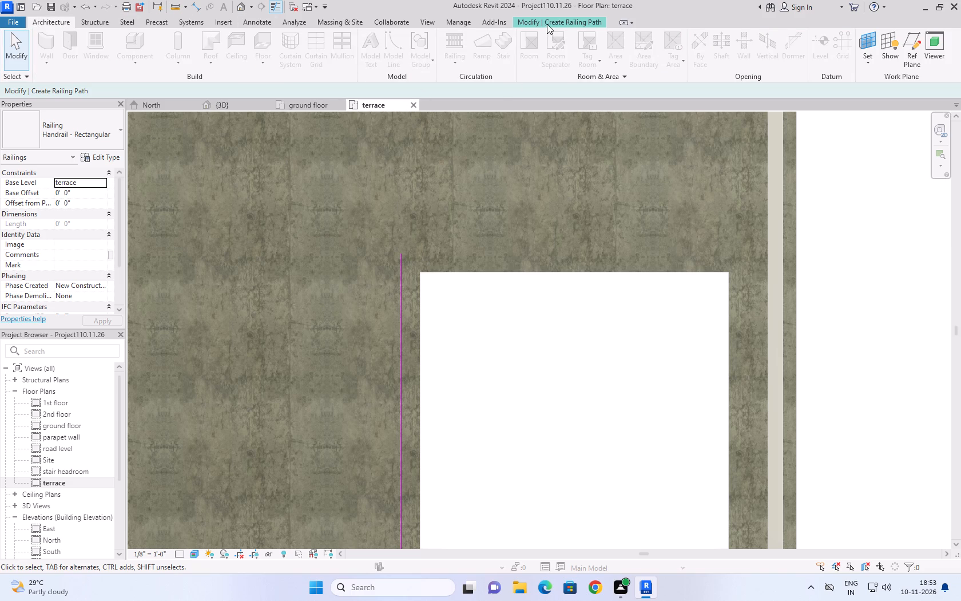
left_click(547, 22)
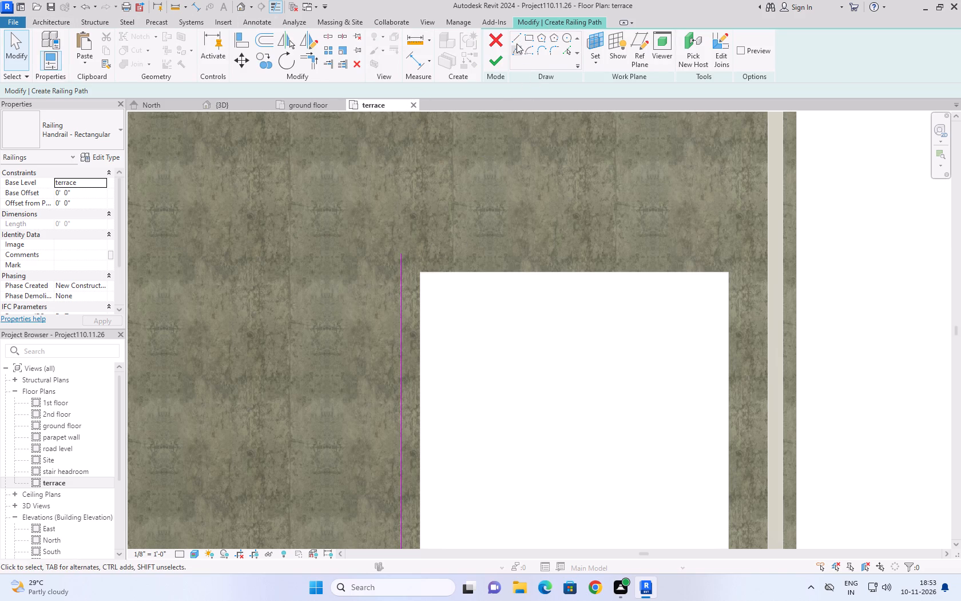
left_click(516, 41)
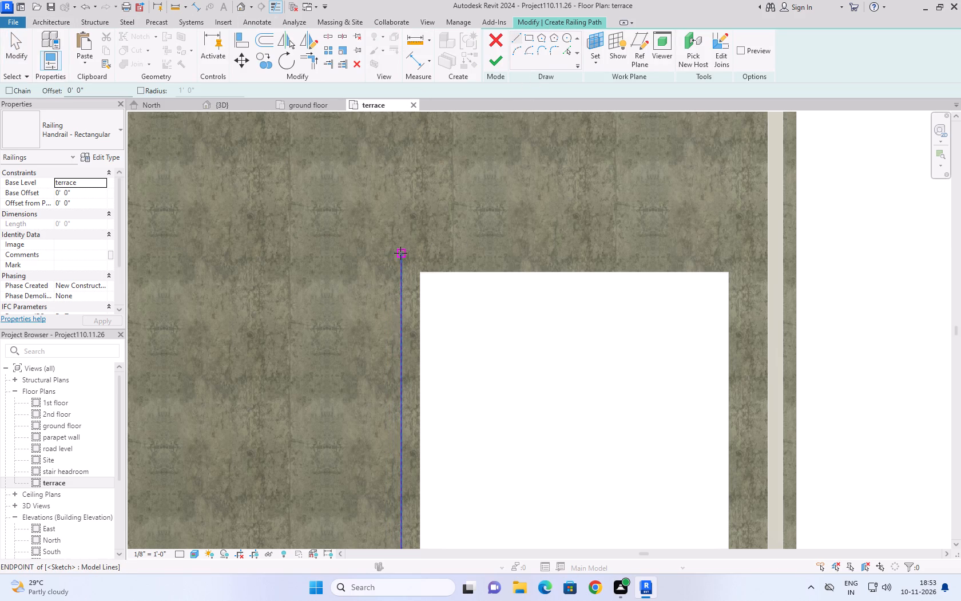
left_click(400, 253)
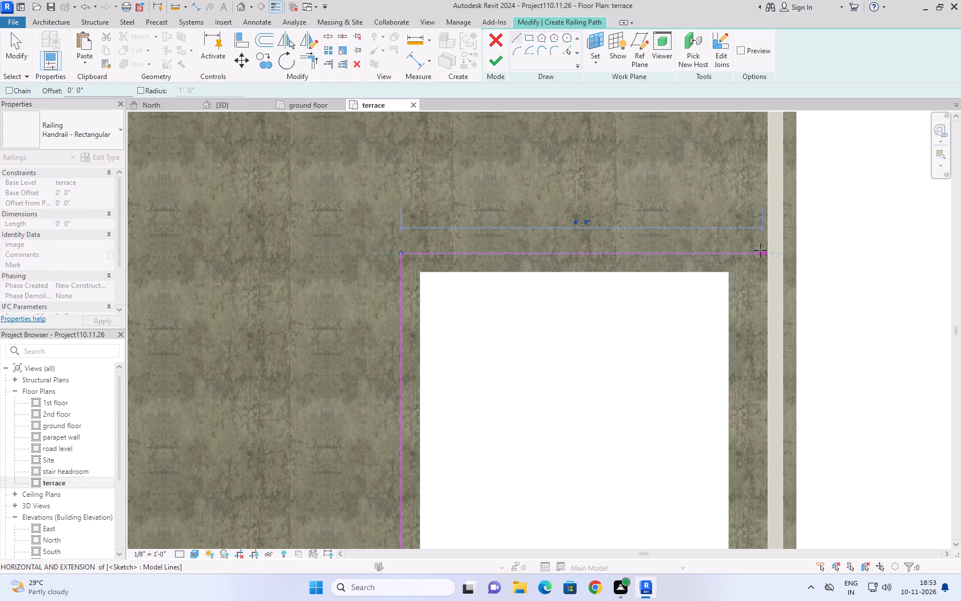
left_click(765, 252)
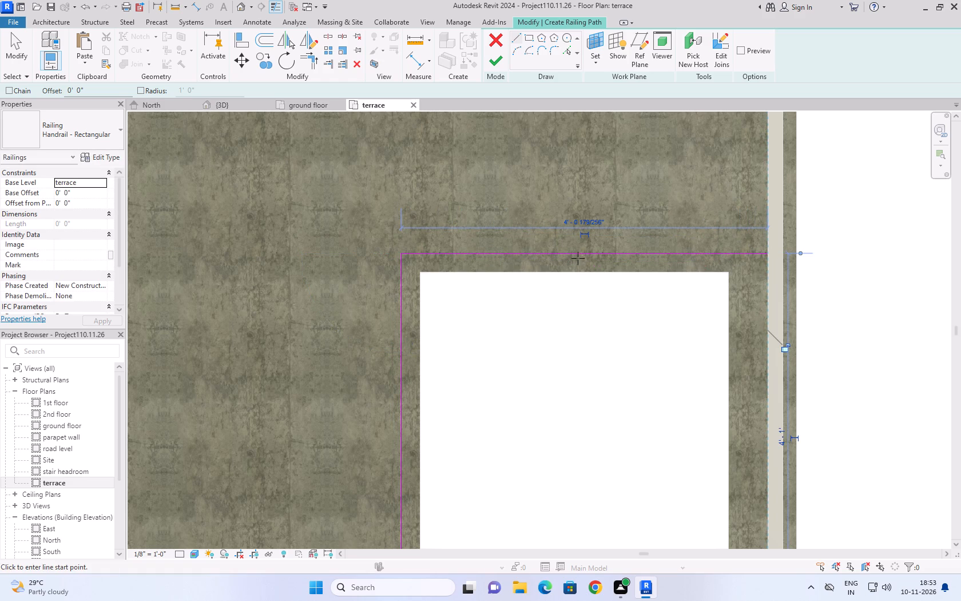
left_click(497, 66)
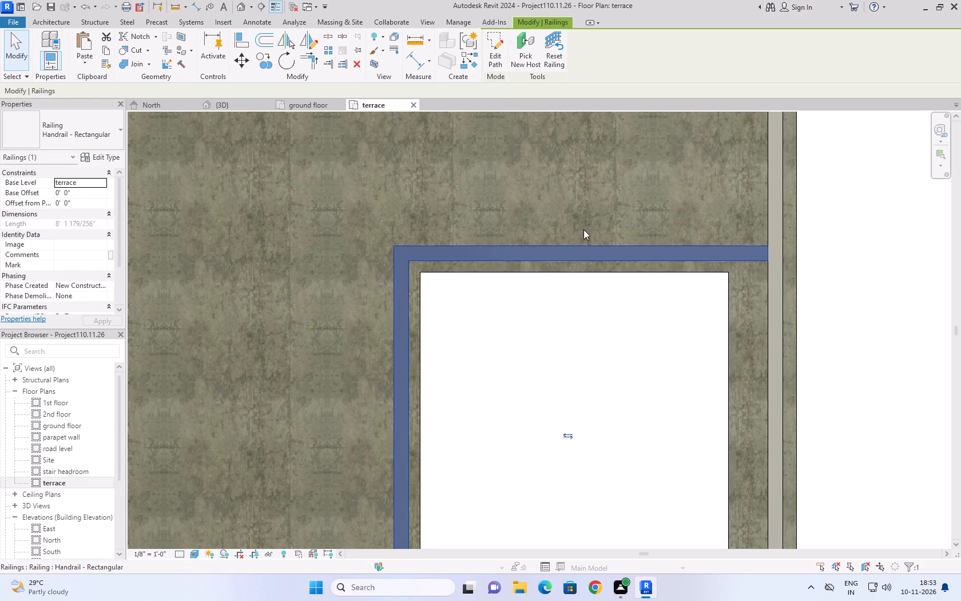
Examine the new railing beside the stair headroom and the whole terrace floor plan.
scroll(594, 194, "down", 9)
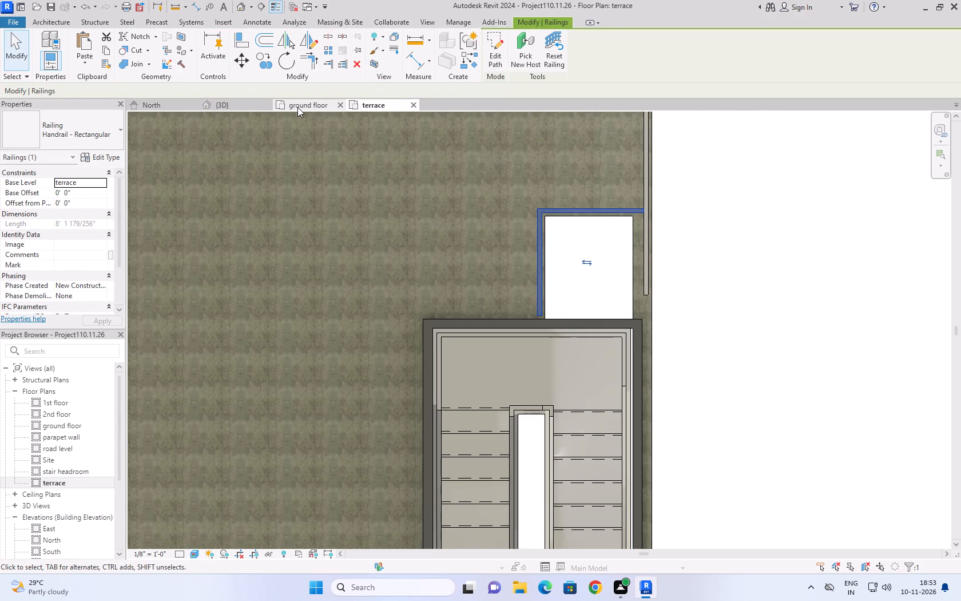
left_click(297, 107)
left_click(372, 96)
left_click(373, 101)
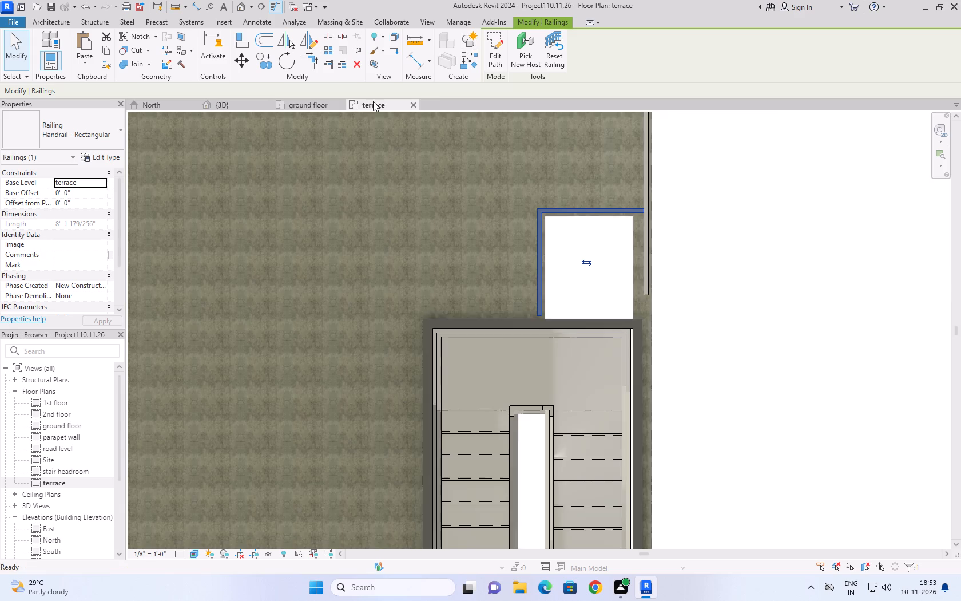
scroll(531, 282, "down", 3)
left_click(697, 365)
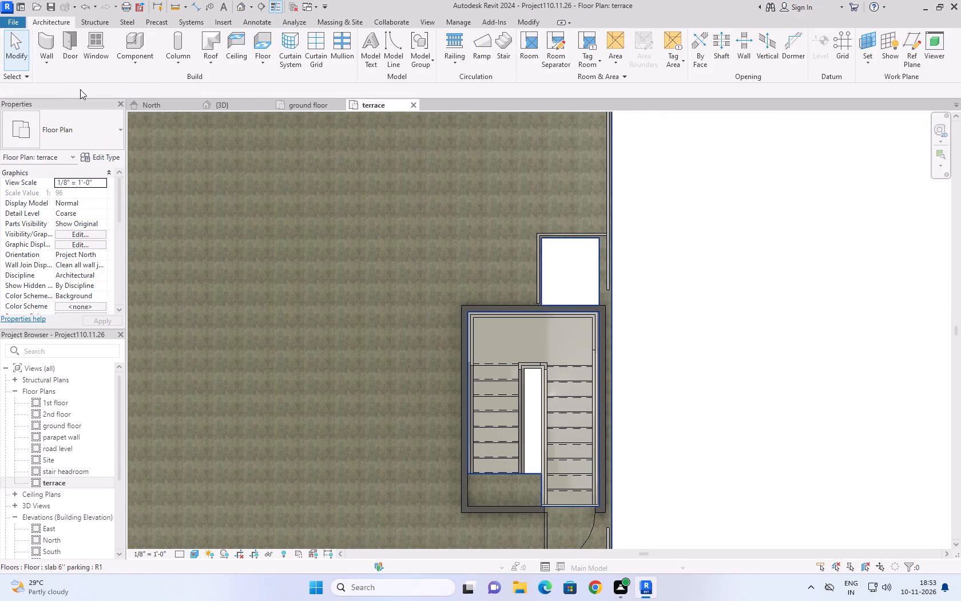
left_click(15, 45)
scroll(648, 297, "down", 6)
scroll(656, 303, "up", 2)
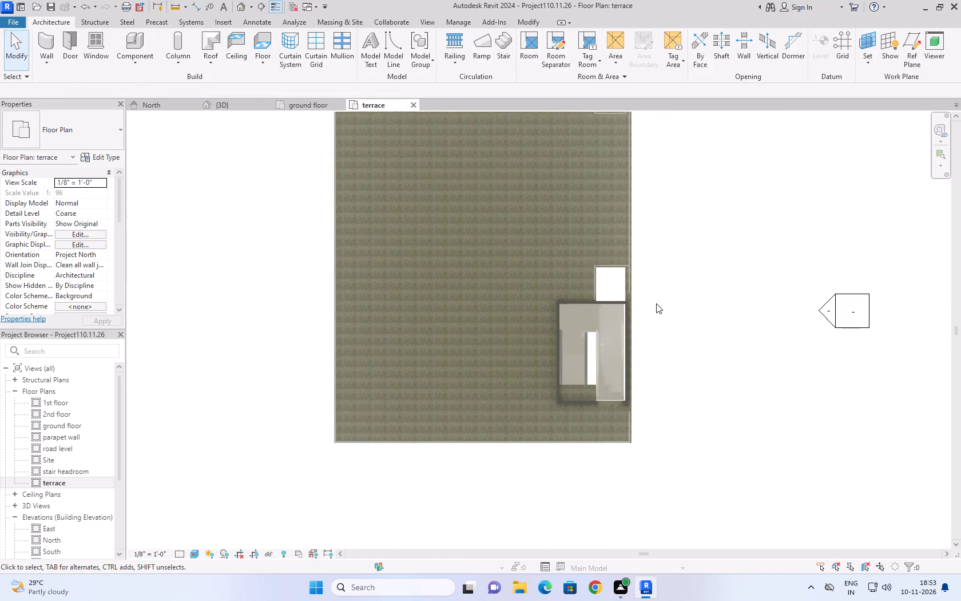
scroll(656, 303, "up", 2)
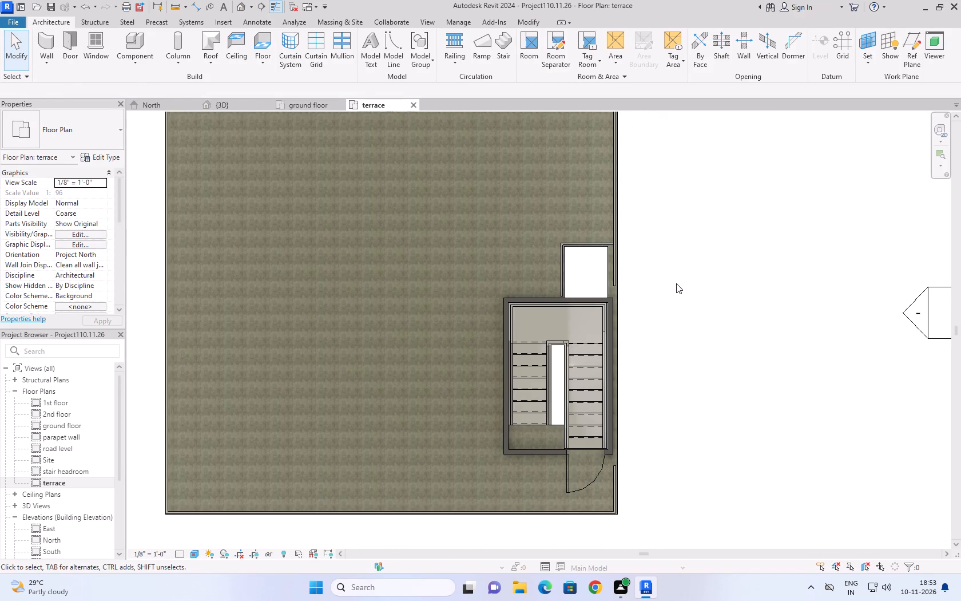
scroll(680, 299, "down", 5)
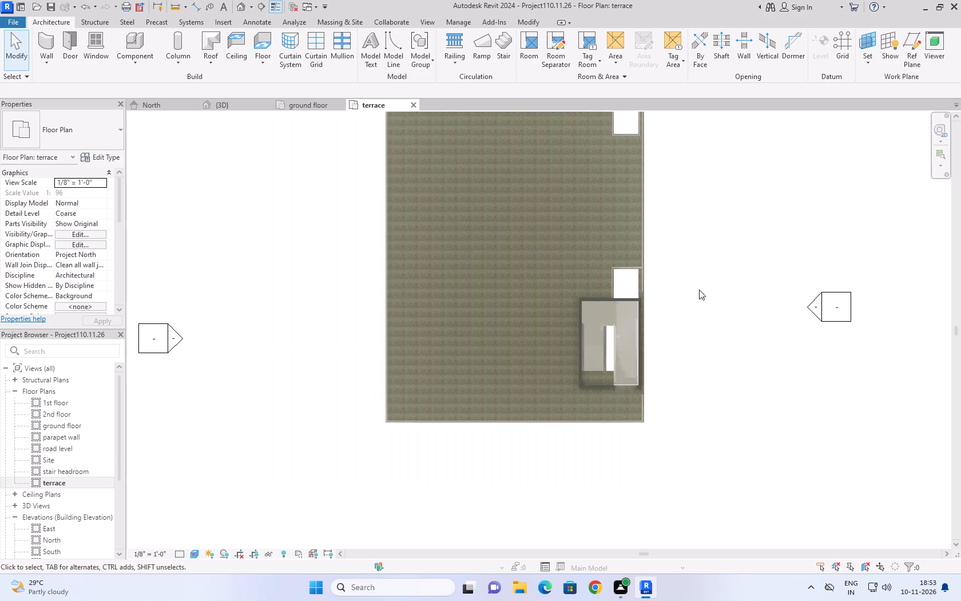
scroll(716, 256, "down", 3)
middle_click_drag(719, 257, 610, 331)
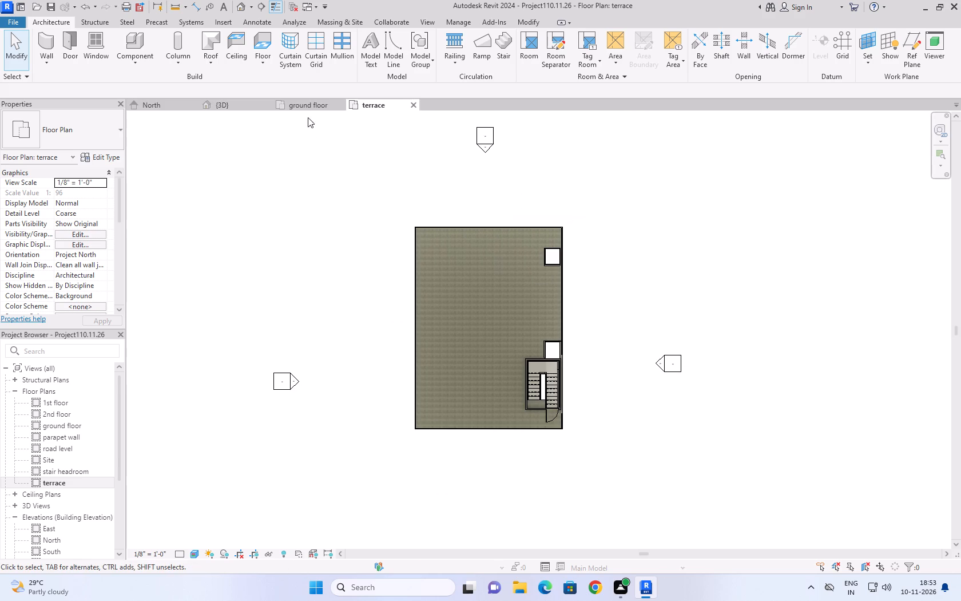
Examine the railings around both terrace openings in the 3D view, ending close on the northern opening.
left_click(238, 109)
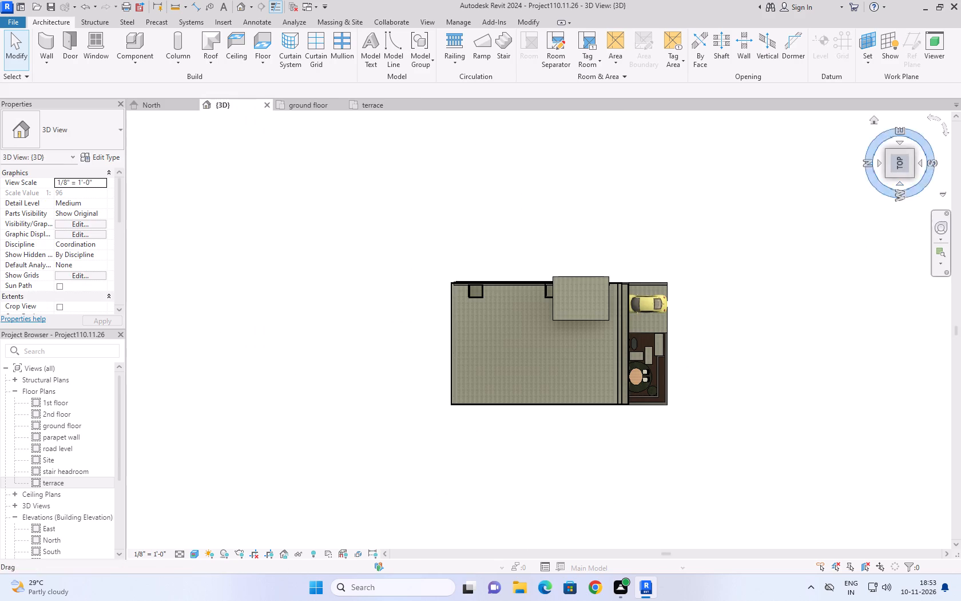
left_click(869, 111)
left_click(874, 118)
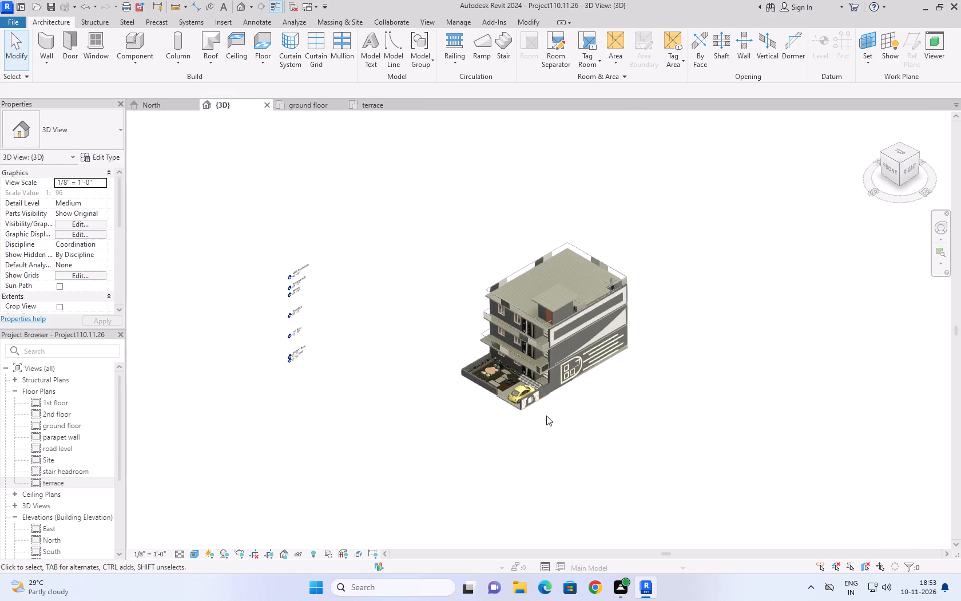
scroll(589, 281, "up", 8)
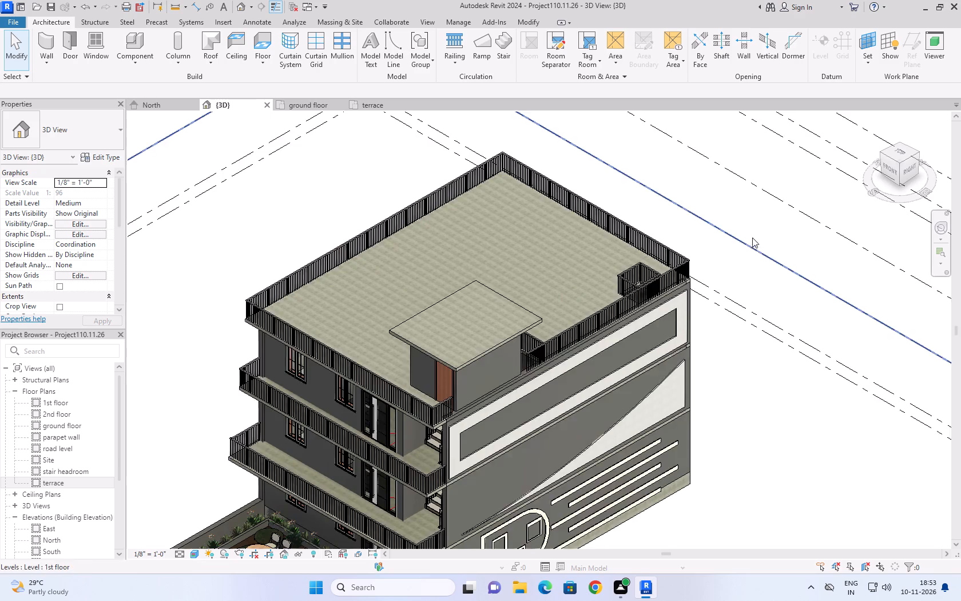
middle_click_drag(753, 238, 520, 389, "shift")
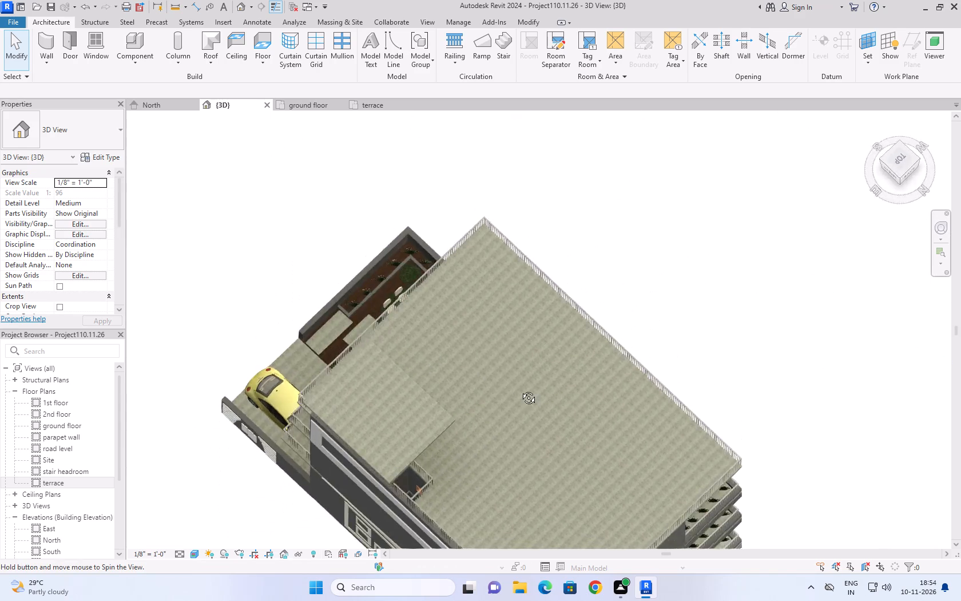
middle_click_drag(520, 389, 344, 360, "shift")
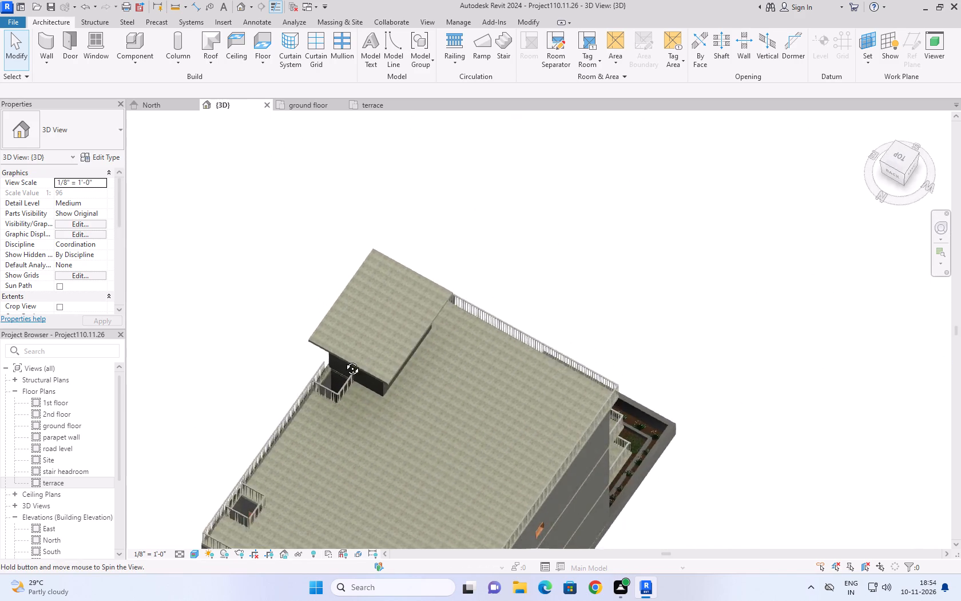
middle_click_drag(344, 360, 118, 371, "shift")
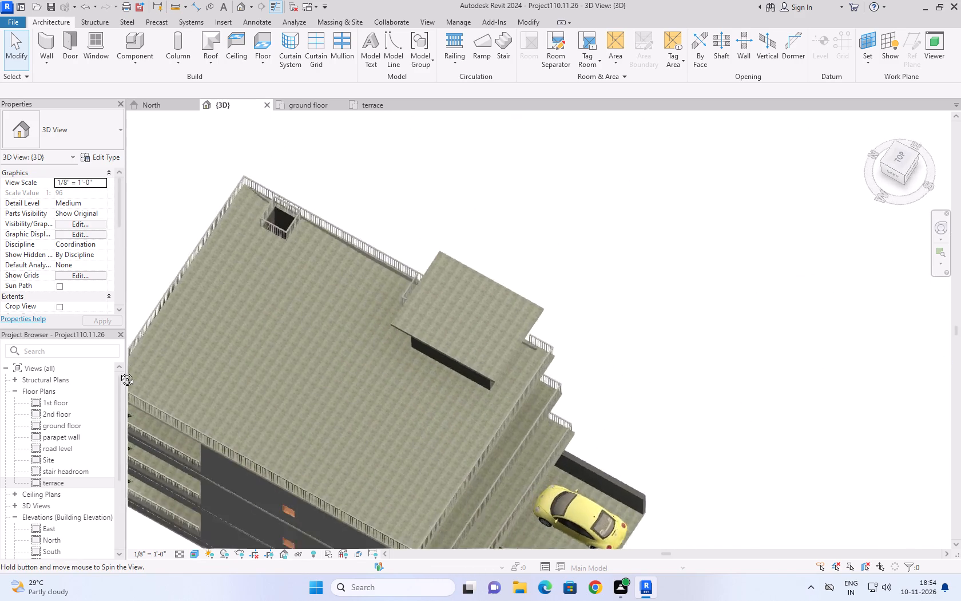
middle_click_drag(118, 371, 0, 302, "shift")
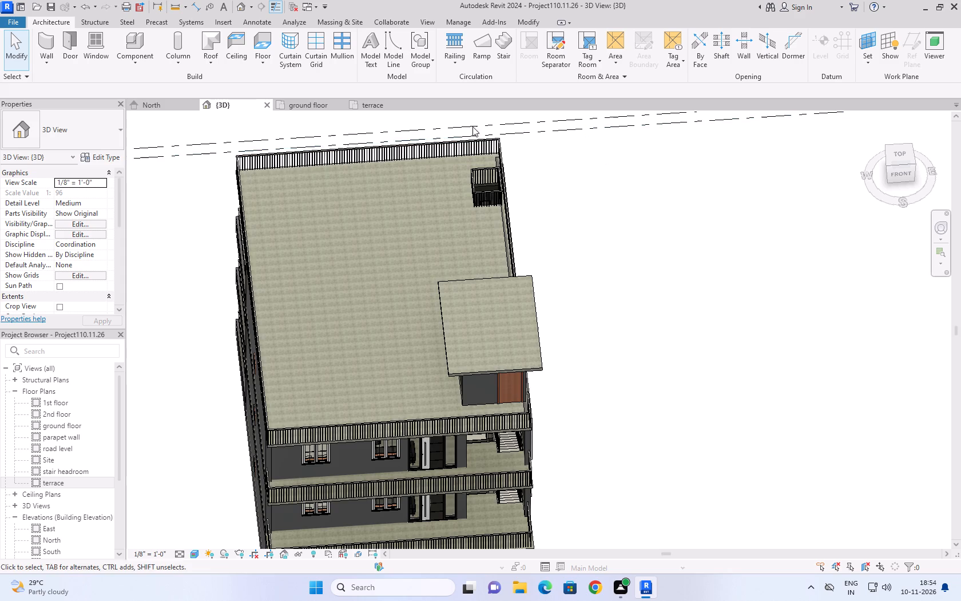
scroll(478, 185, "up", 12)
middle_click_drag(677, 200, 644, 241, "shift")
scroll(677, 200, "up", 1, "shift")
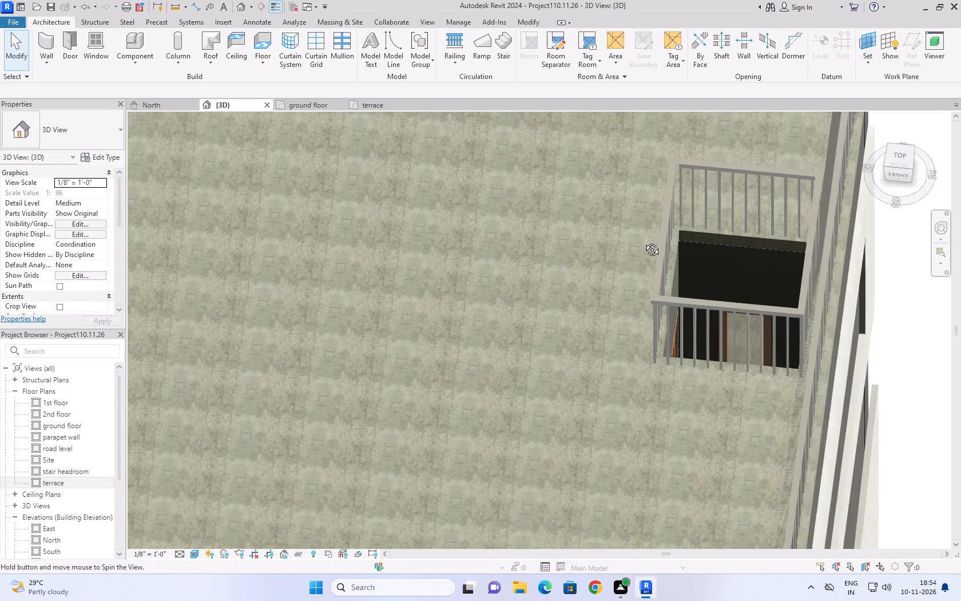
Open the path of the northern opening's railing in the terrace plan and delete its east path line.
middle_click_drag(644, 241, 639, 244, "shift")
middle_click_drag(689, 215, 489, 208)
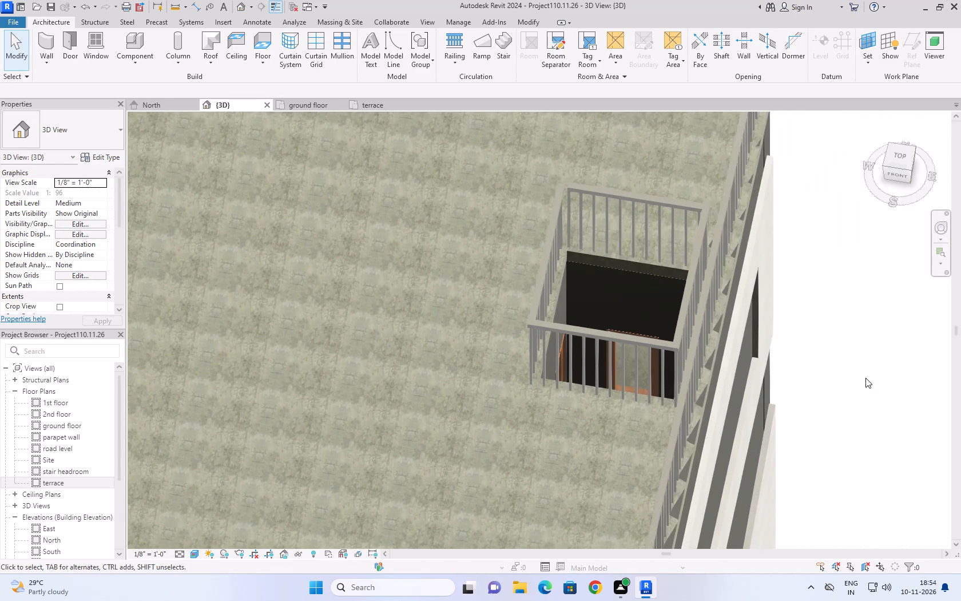
middle_click_drag(870, 377, 902, 339, "shift")
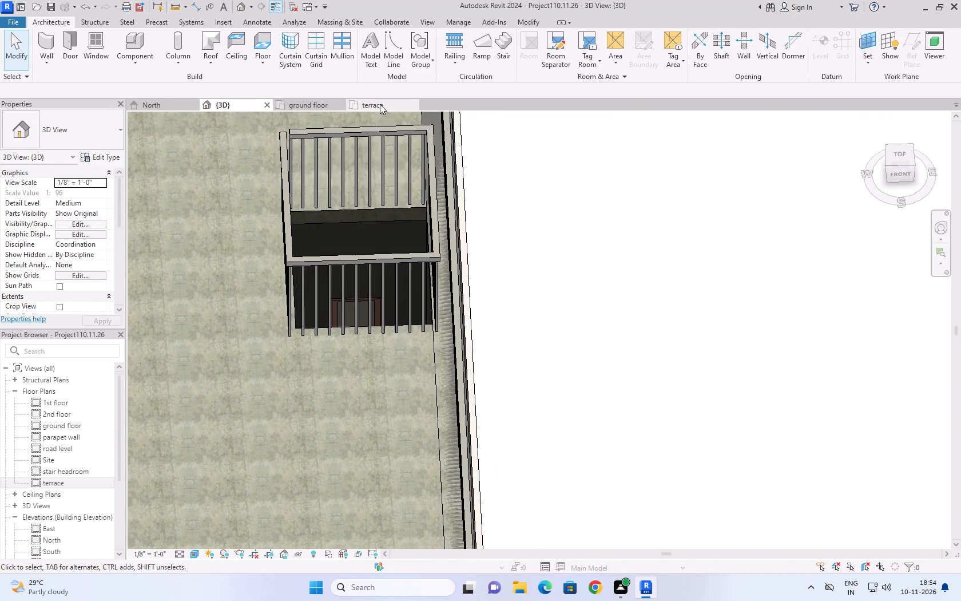
left_click(380, 104)
scroll(560, 271, "up", 6)
scroll(550, 213, "up", 9)
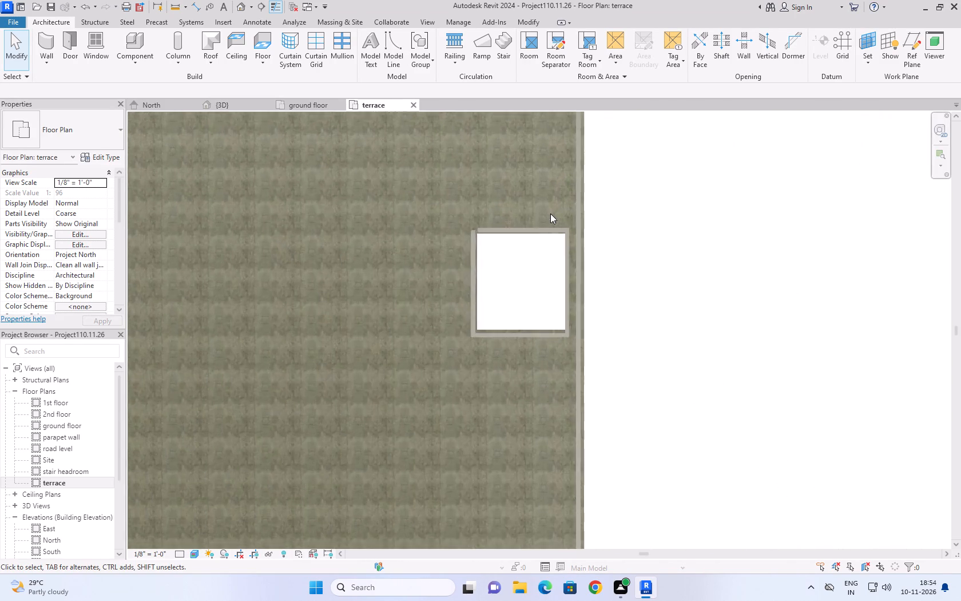
scroll(550, 213, "up", 1)
left_click(574, 281)
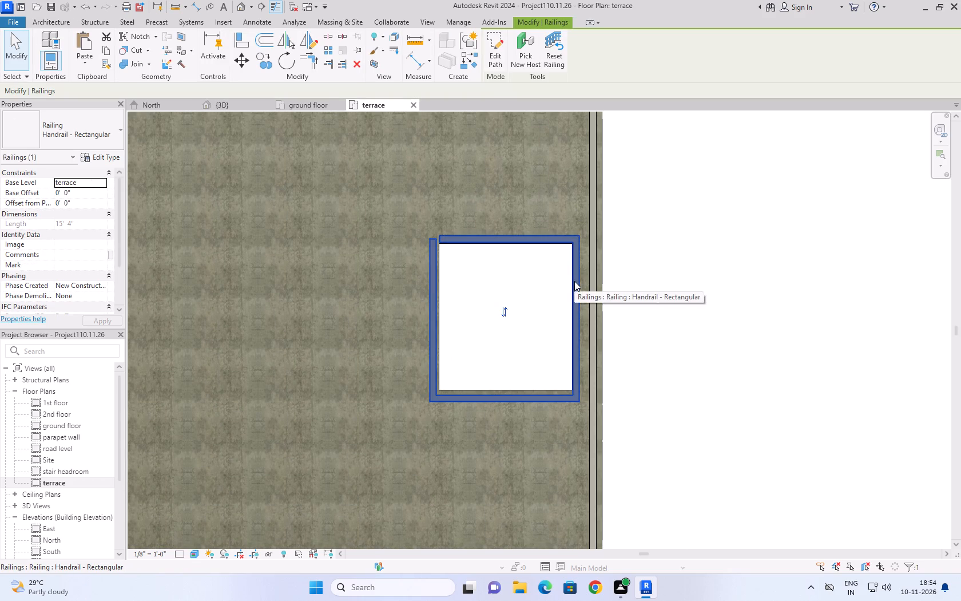
left_click(497, 61)
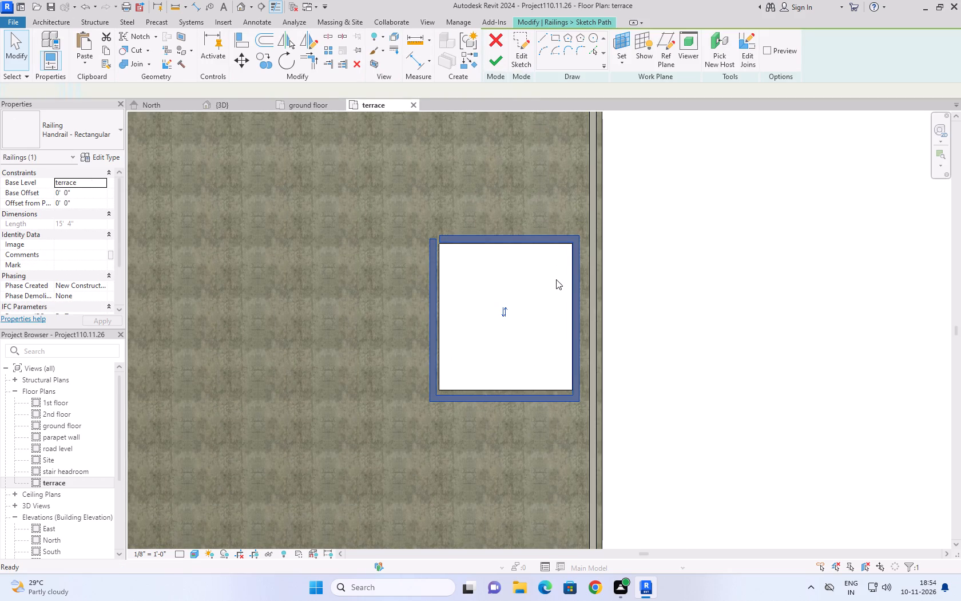
left_click(577, 307)
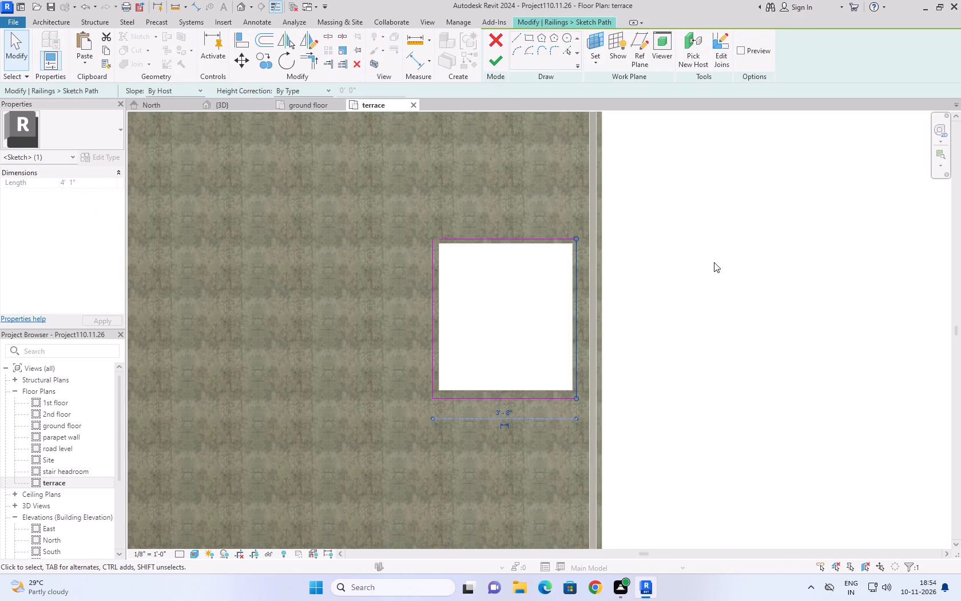
key("Delete")
Extend the south path line eastward to the terrace's east edge railing, to a length of about 3'-11 3/4".
left_click(554, 398)
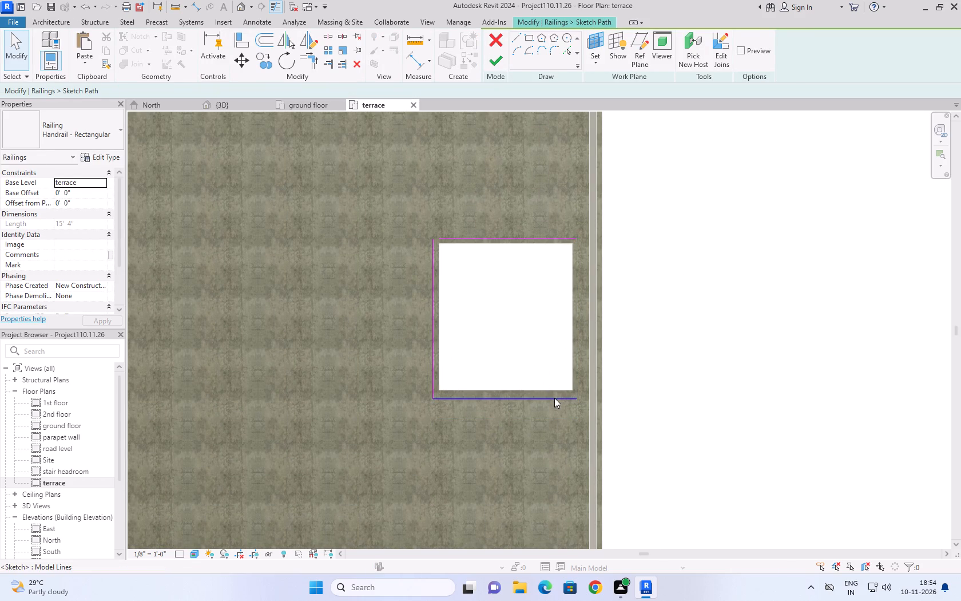
scroll(606, 405, "up", 10)
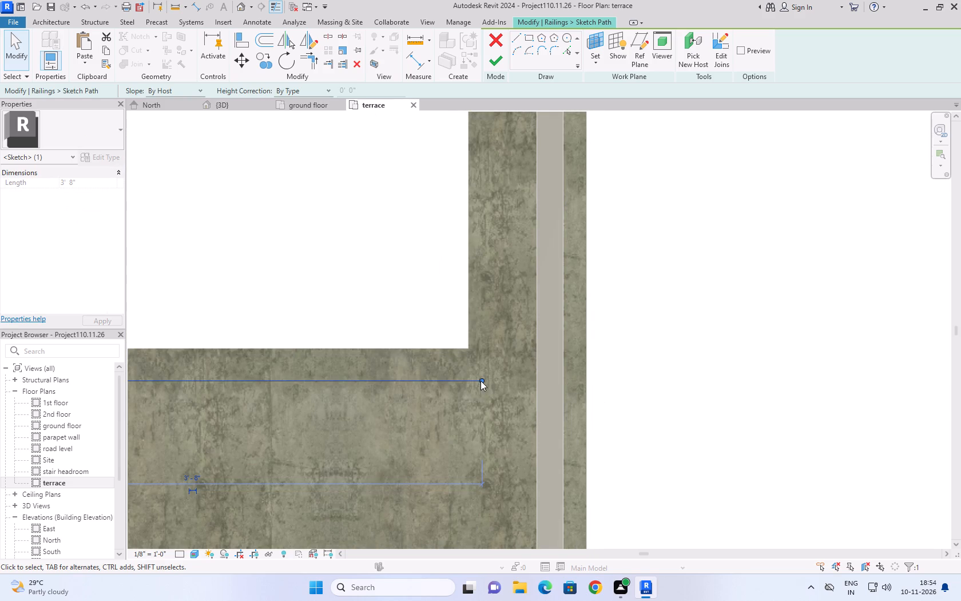
left_click_drag(480, 380, 532, 386)
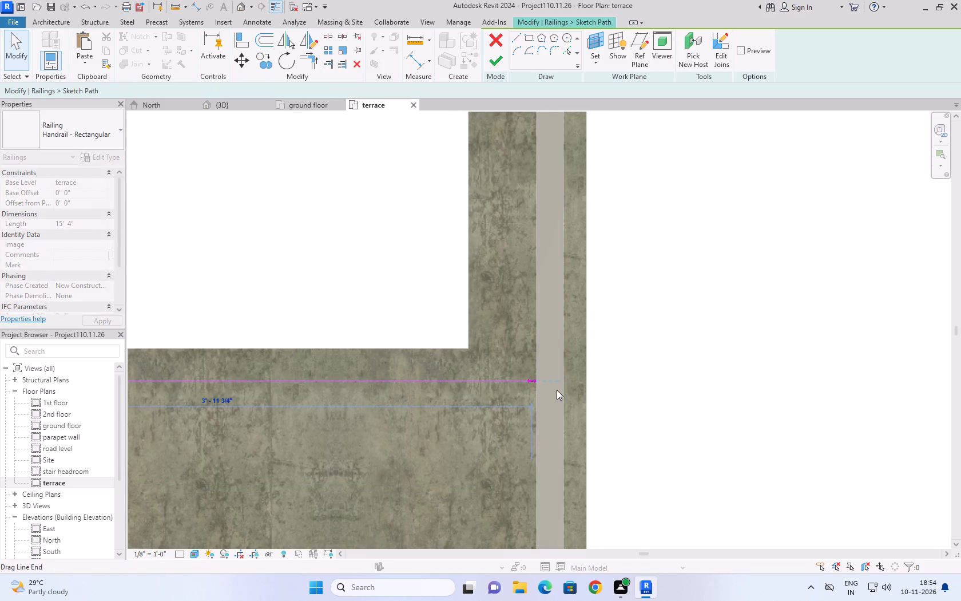
scroll(710, 368, "down", 7)
scroll(718, 284, "down", 3)
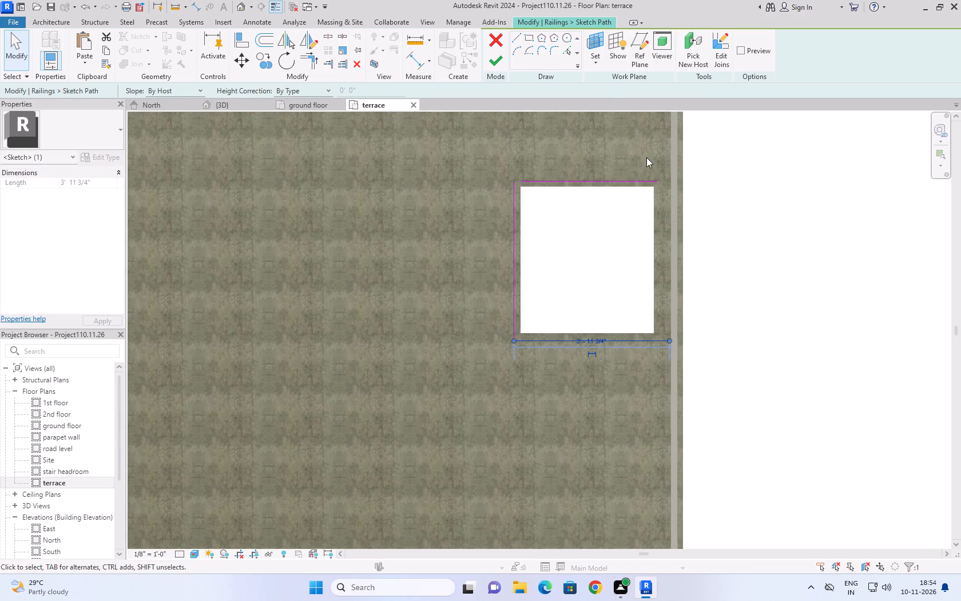
Extend the north path line eastward to the terrace's east edge railing, to a length of about 3'-10".
scroll(647, 156, "up", 8)
left_click(671, 232)
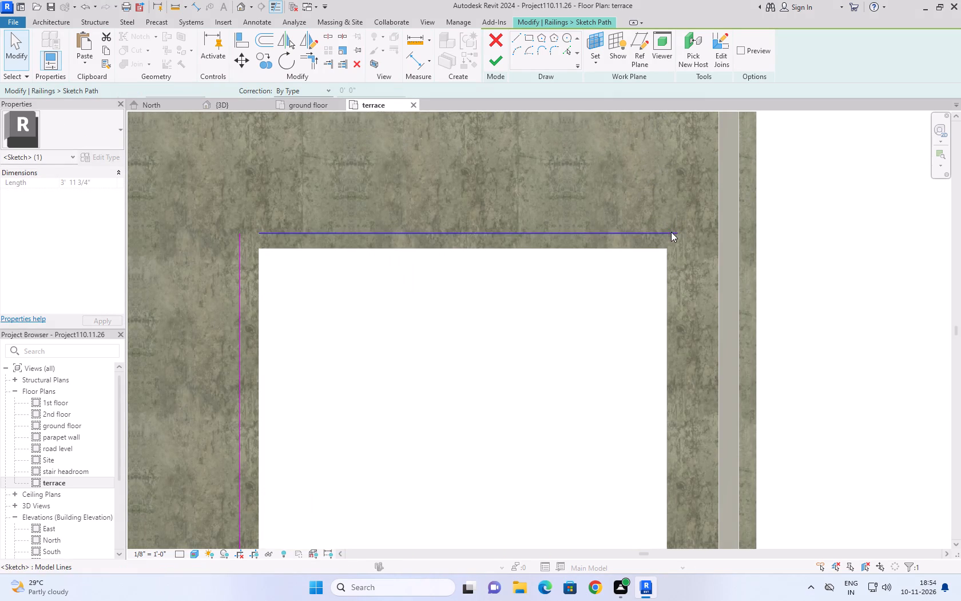
left_click_drag(676, 232, 718, 236)
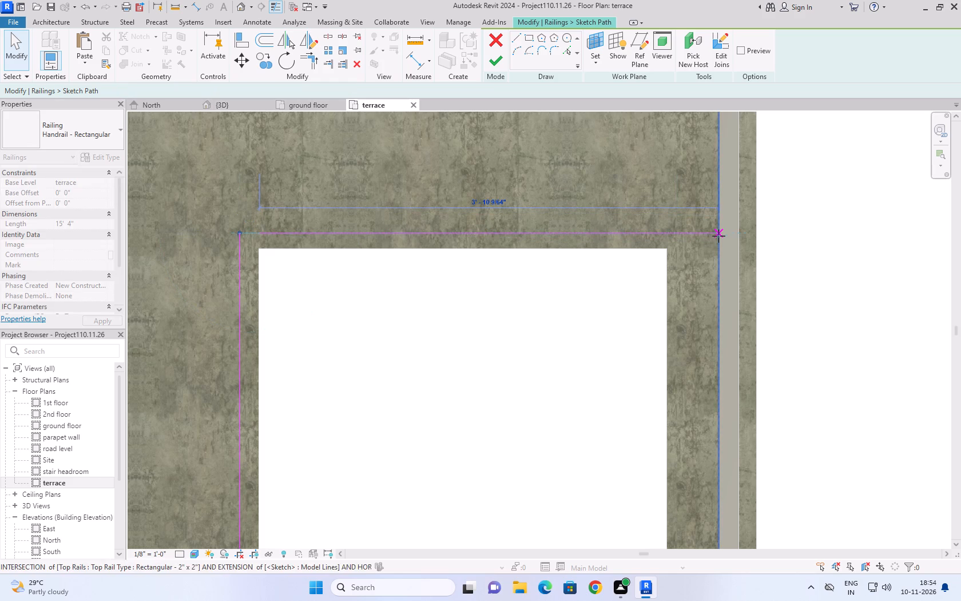
left_click_drag(718, 236, 718, 234)
left_click(840, 224)
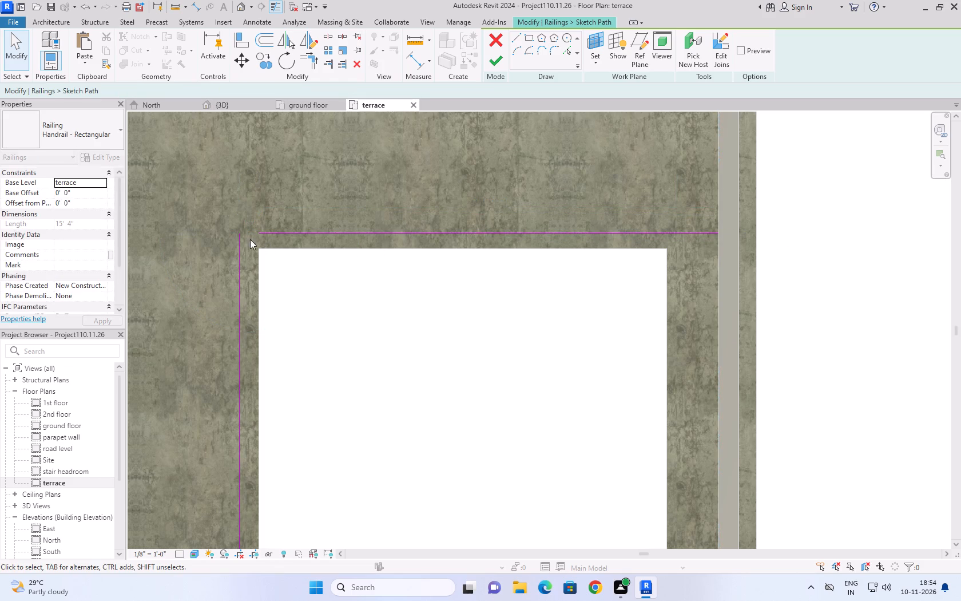
Extend the north path line's west end to meet the west line, about 4'-0" long overall, and finish the railing edit.
scroll(228, 226, "up", 6)
left_click(333, 247)
left_click(336, 246)
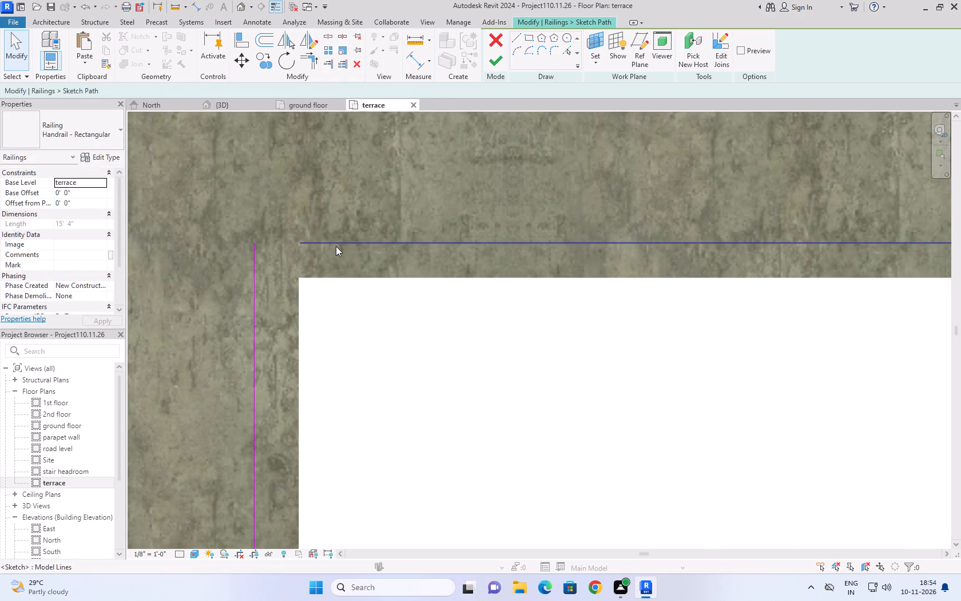
left_click_drag(301, 243, 293, 242)
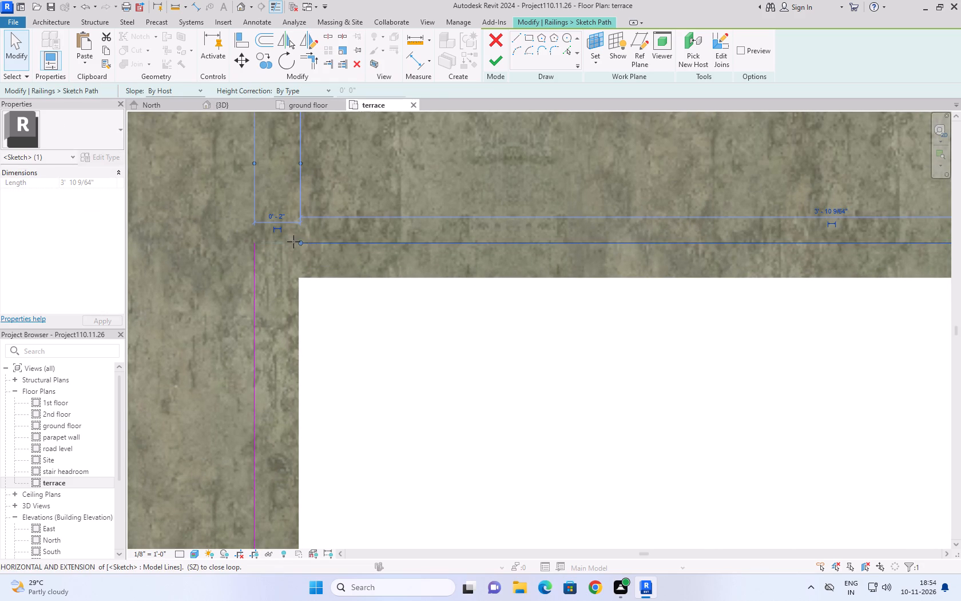
left_click_drag(293, 242, 257, 241)
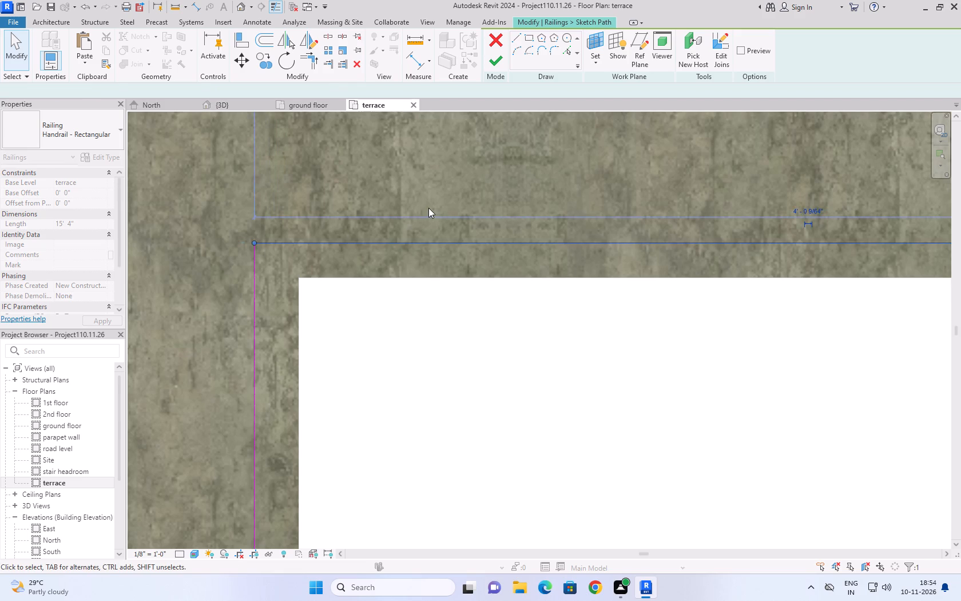
scroll(428, 208, "down", 5)
left_click(497, 61)
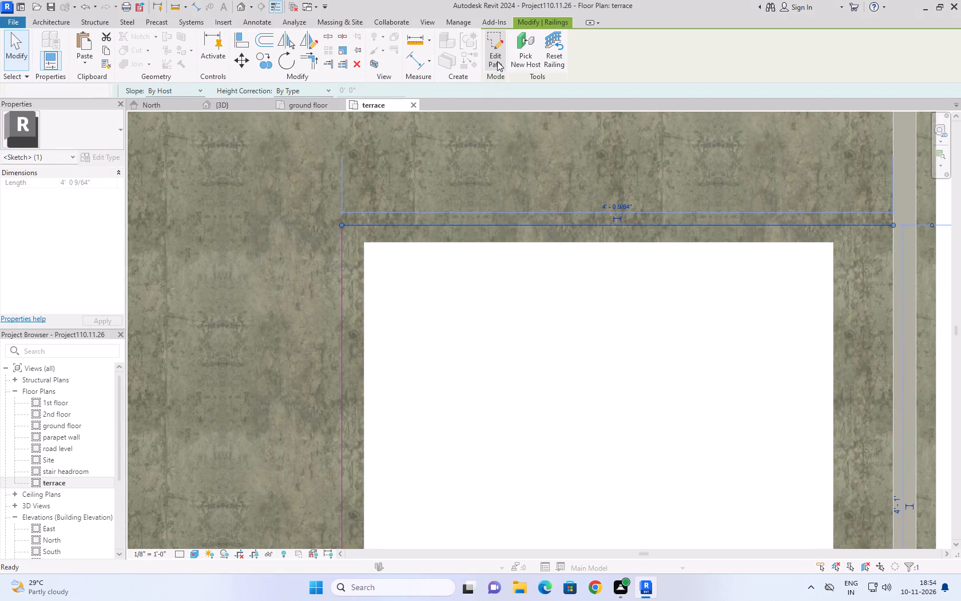
scroll(440, 200, "down", 8)
left_click(685, 324)
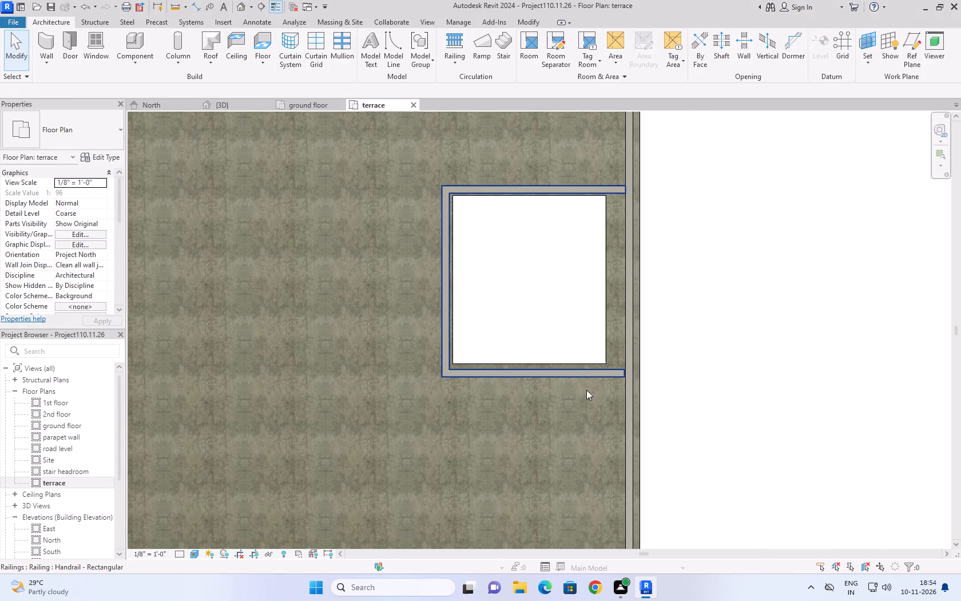
Examine the edited railing at the northern opening and the whole house in the 3D home view.
left_click(307, 100)
left_click(213, 104)
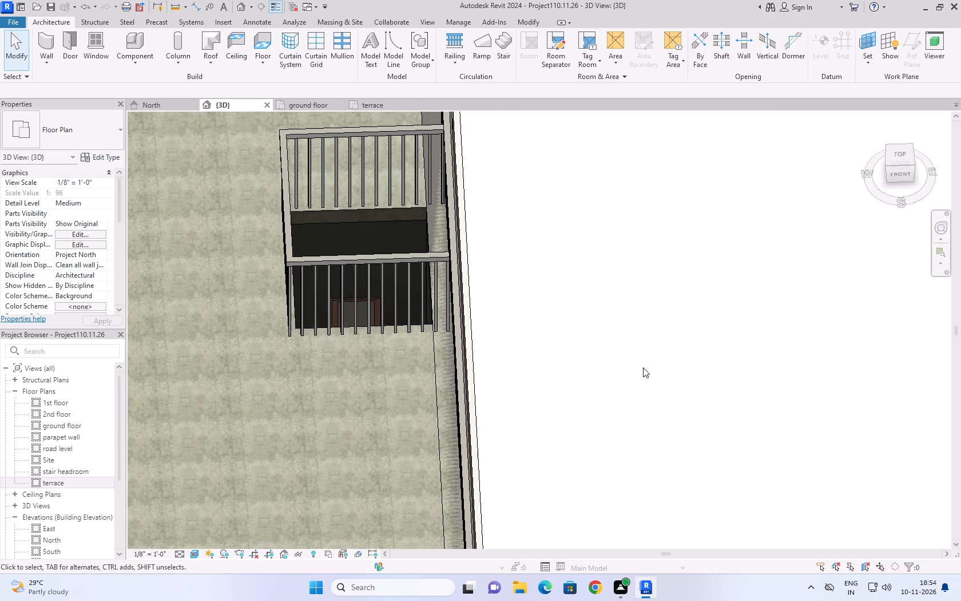
scroll(649, 351, "down", 6)
left_click(651, 342)
scroll(661, 328, "down", 9)
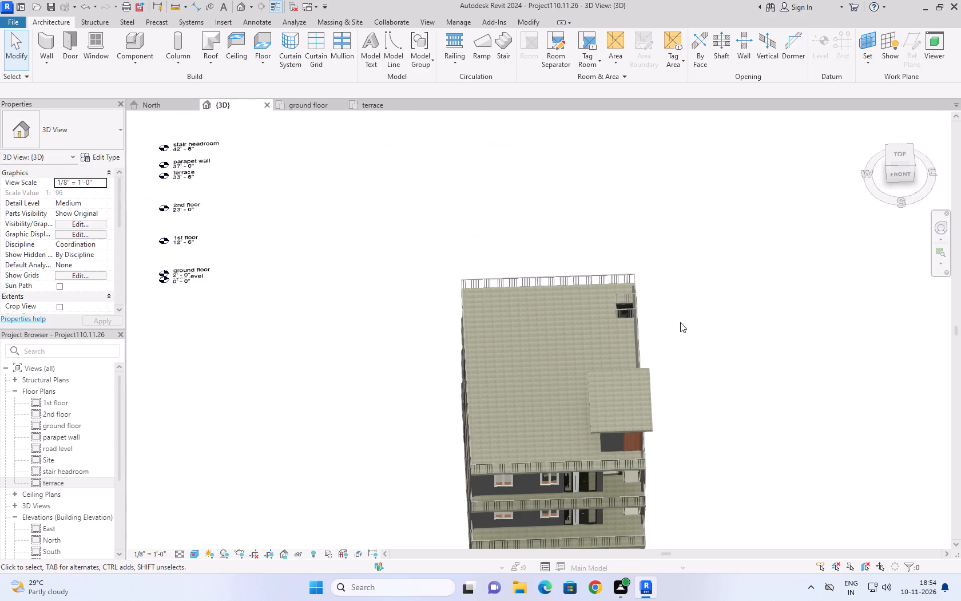
left_click(871, 121)
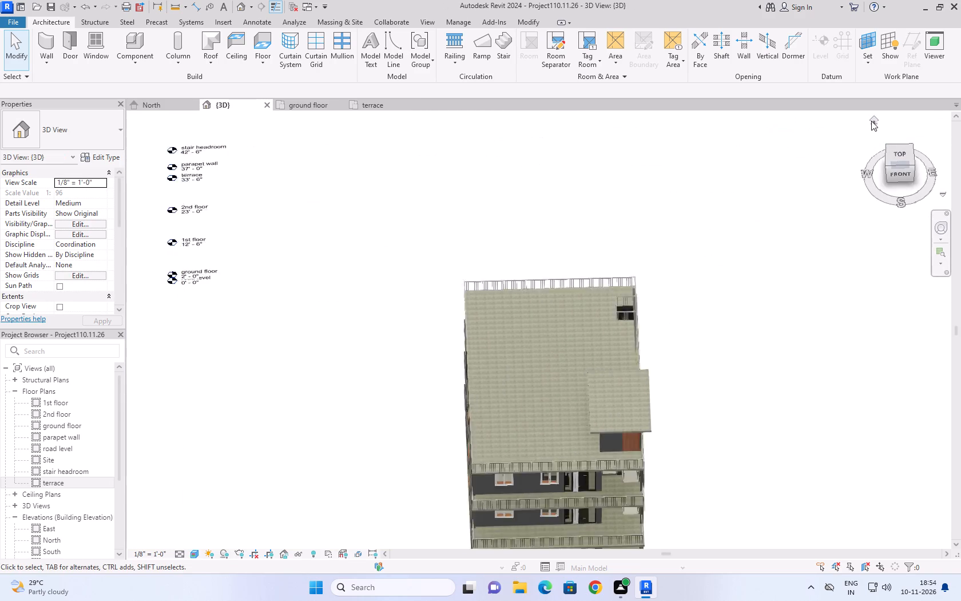
scroll(636, 430, "up", 4)
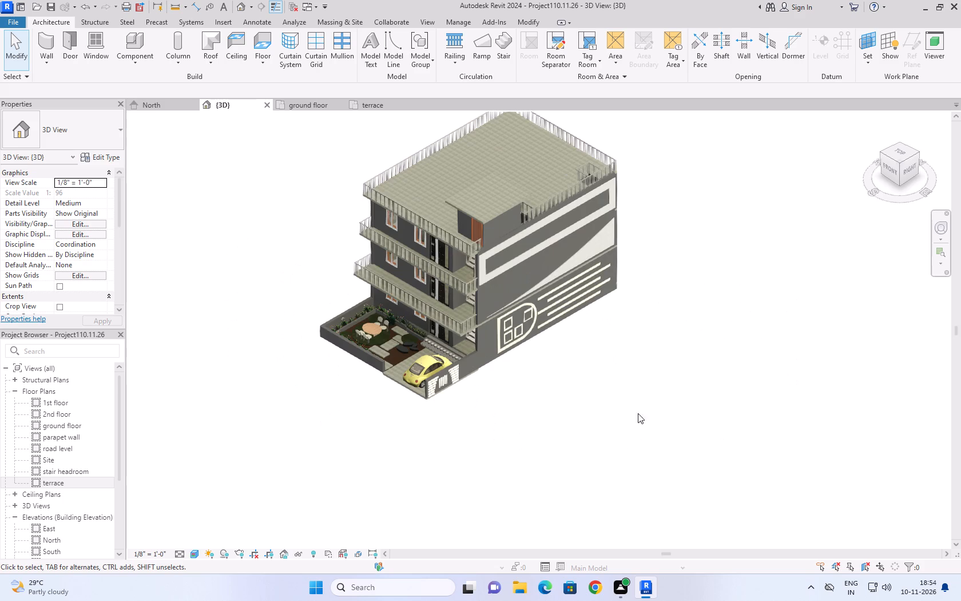
Save the project.
key("ctrl+s")
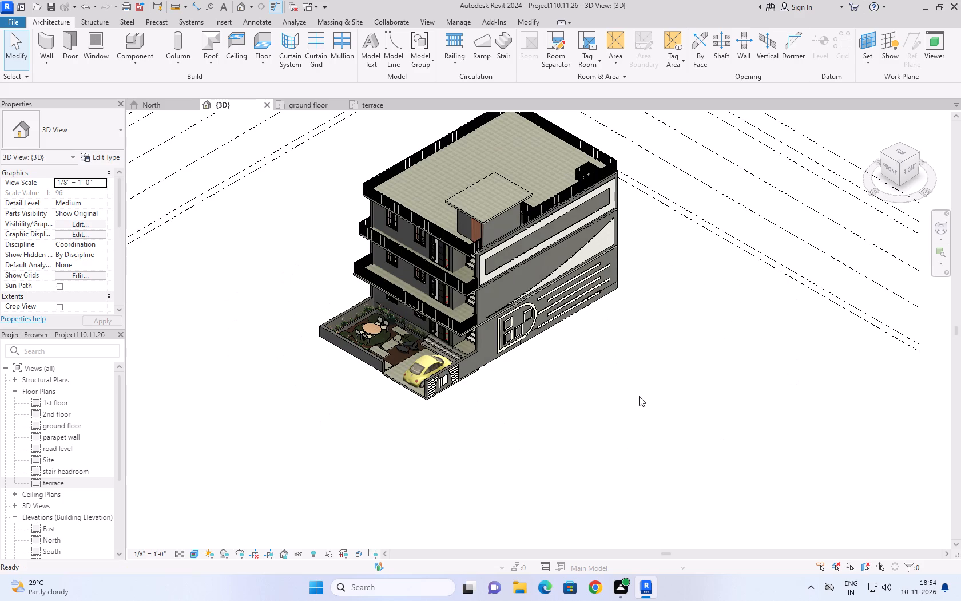
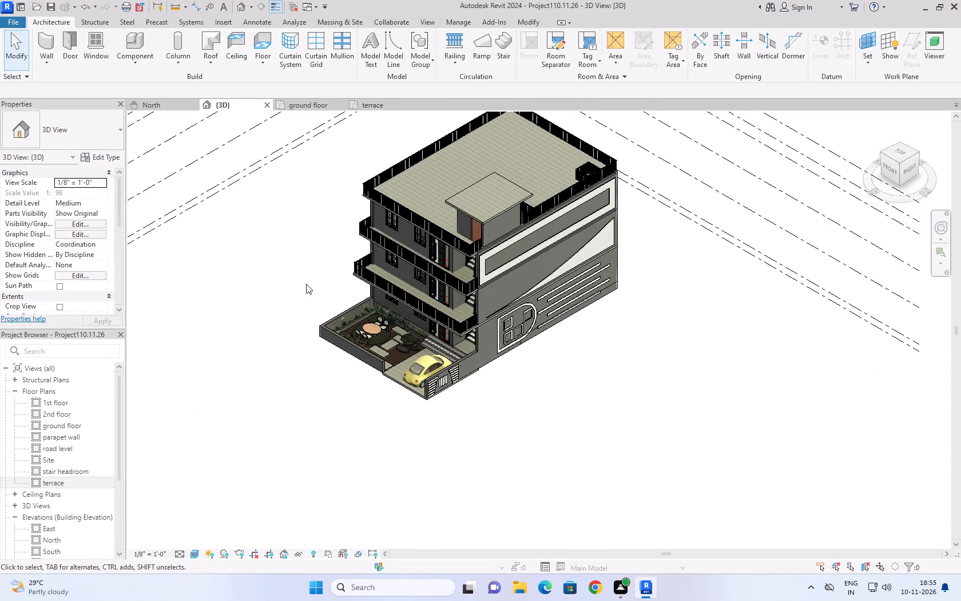
Close the terrace, ground floor and North views, leaving only the 3D view open.
left_click(411, 104)
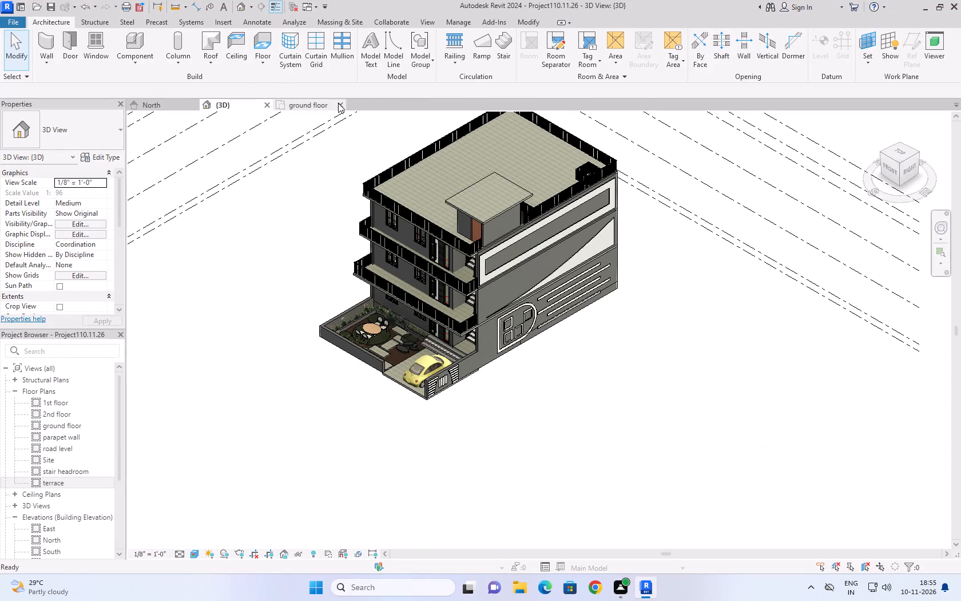
left_click(338, 103)
left_click(186, 106)
left_click(197, 104)
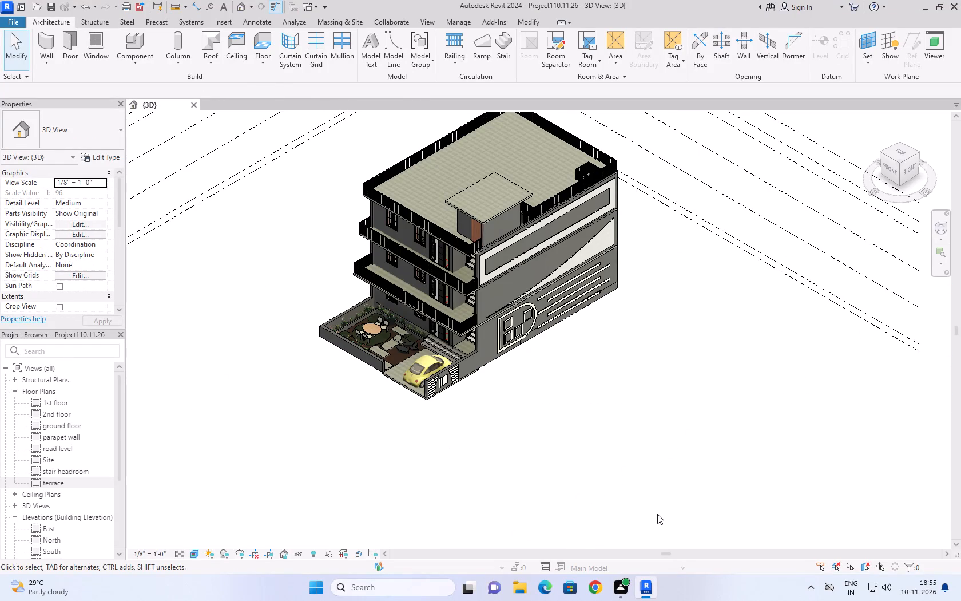
Switch to File Explorer and check the saved Project110.11.26 file in the Desktop folder, then close the window.
key("super+e")
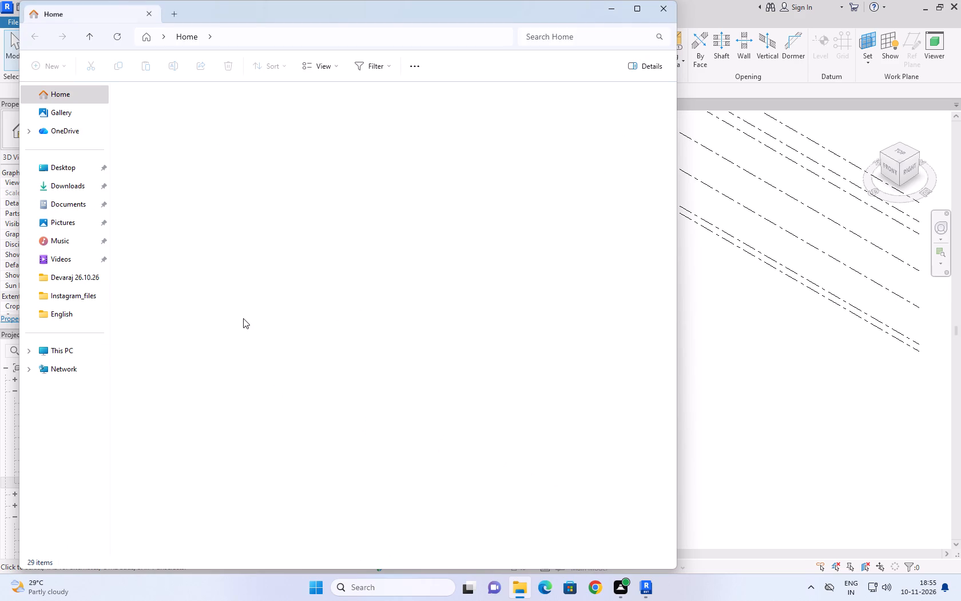
double_click(55, 160)
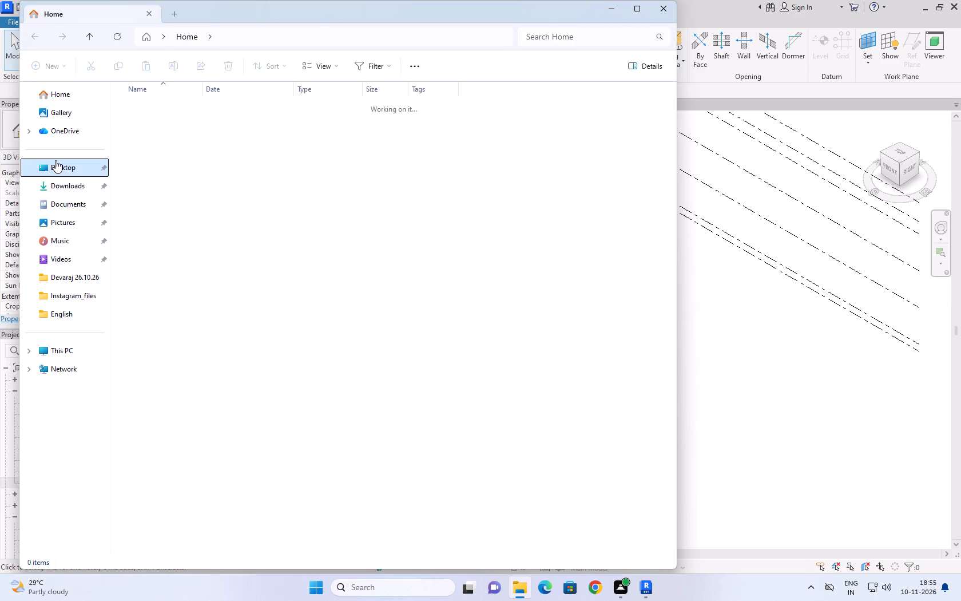
left_click(204, 399)
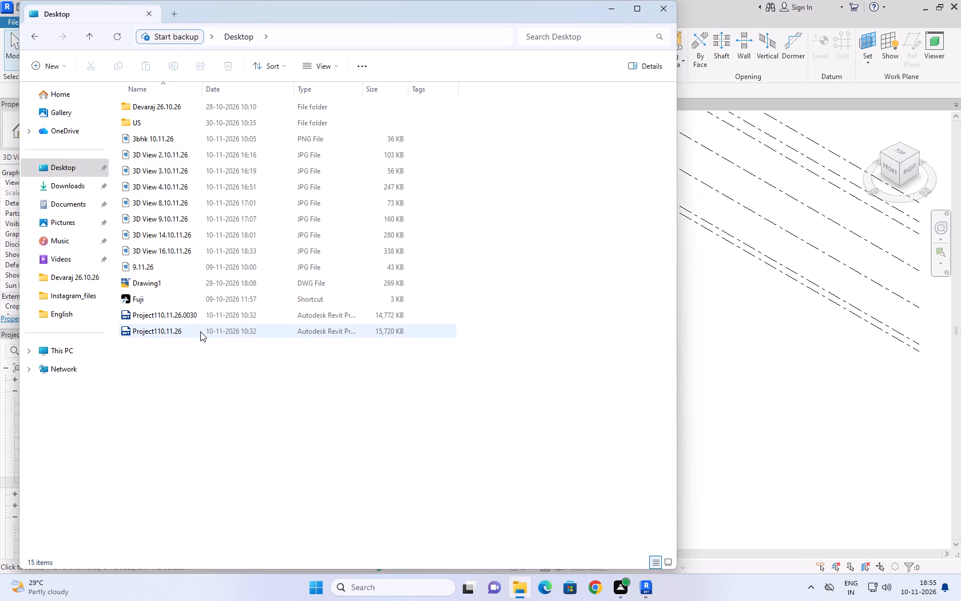
left_click(200, 331)
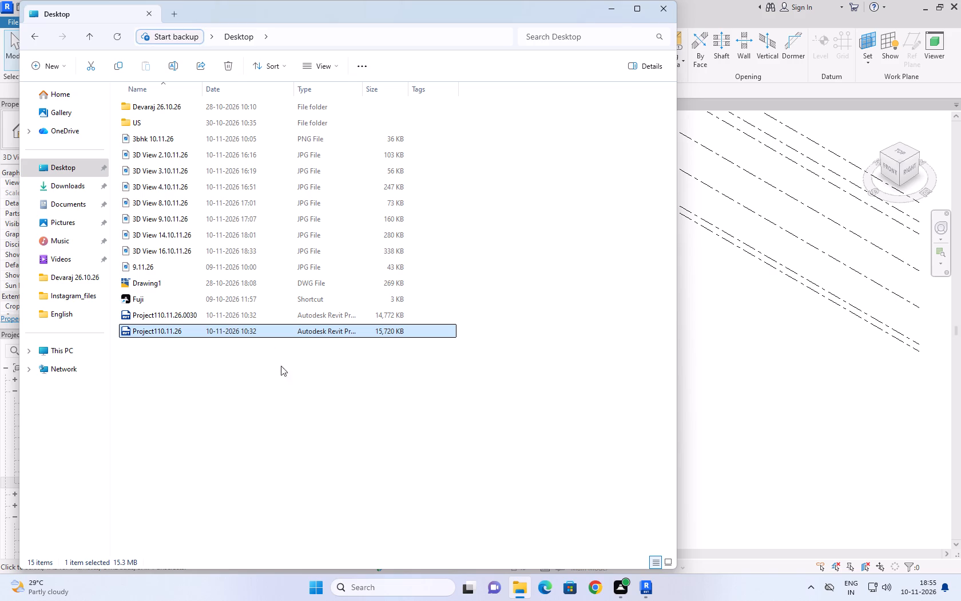
left_click(657, 16)
Close Revit with the Project110.11.26 house model.
left_click(957, 0)
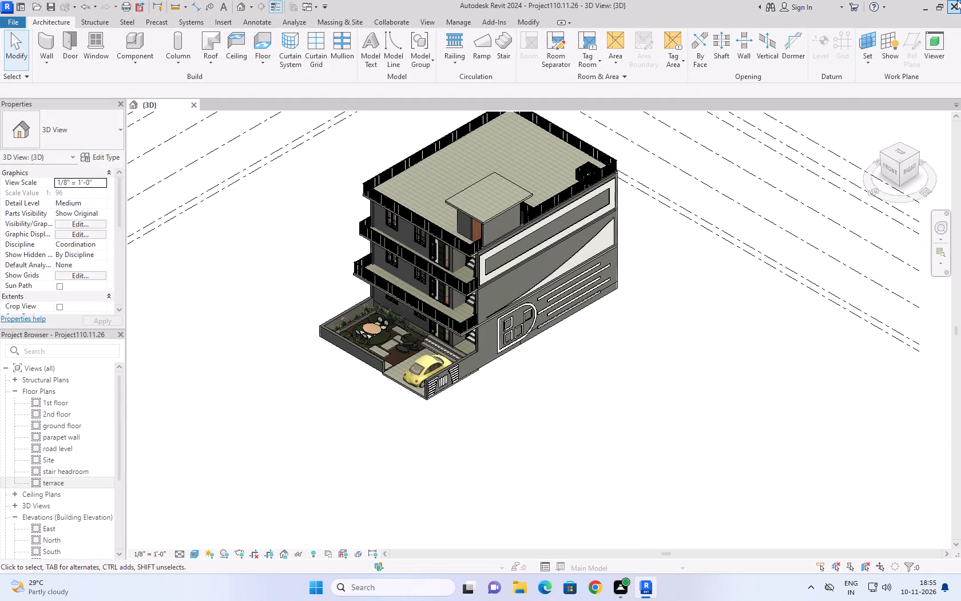